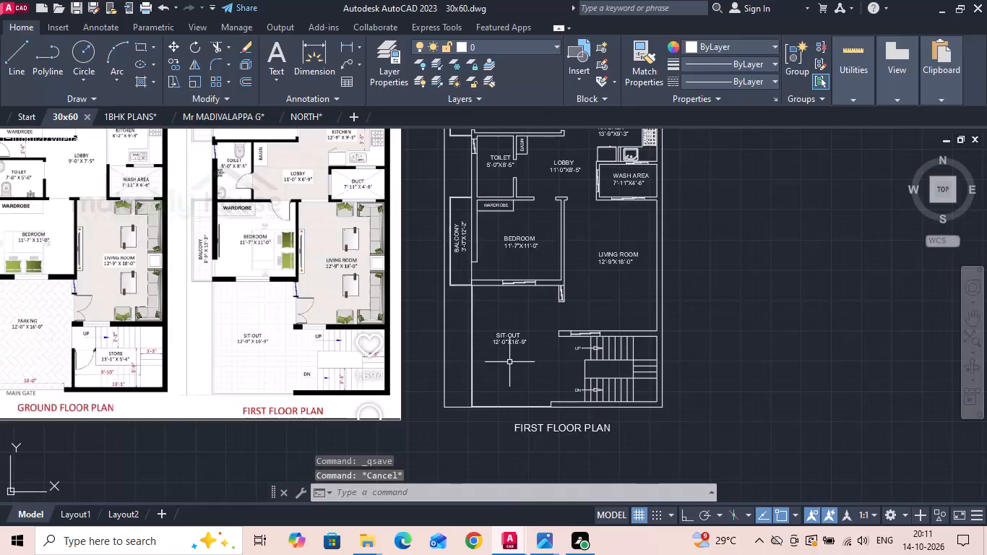
# Set the ISO-25 dimension style's text color to red and make the style current.
pyautogui.scroll(2, 401, 384)
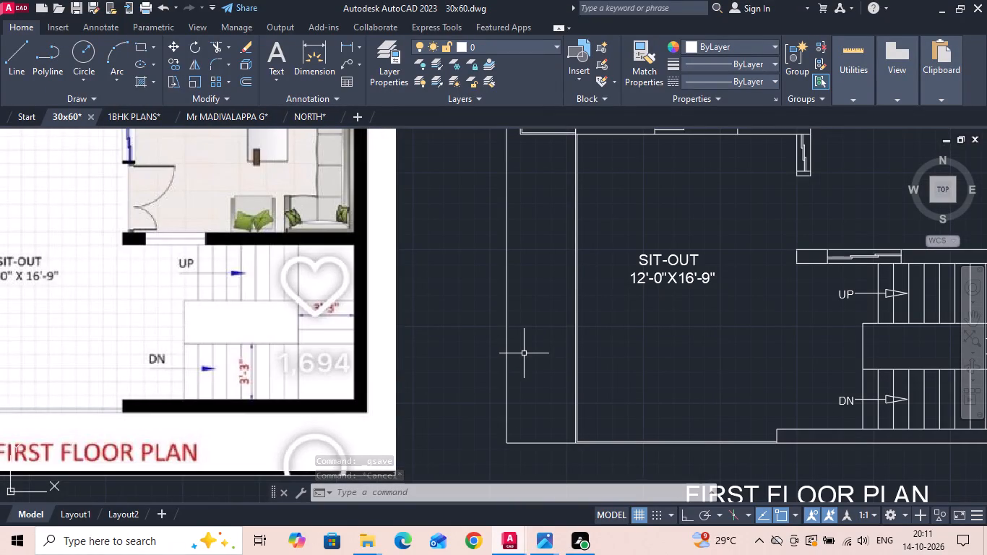
pyautogui.scroll(-3, 524, 353)
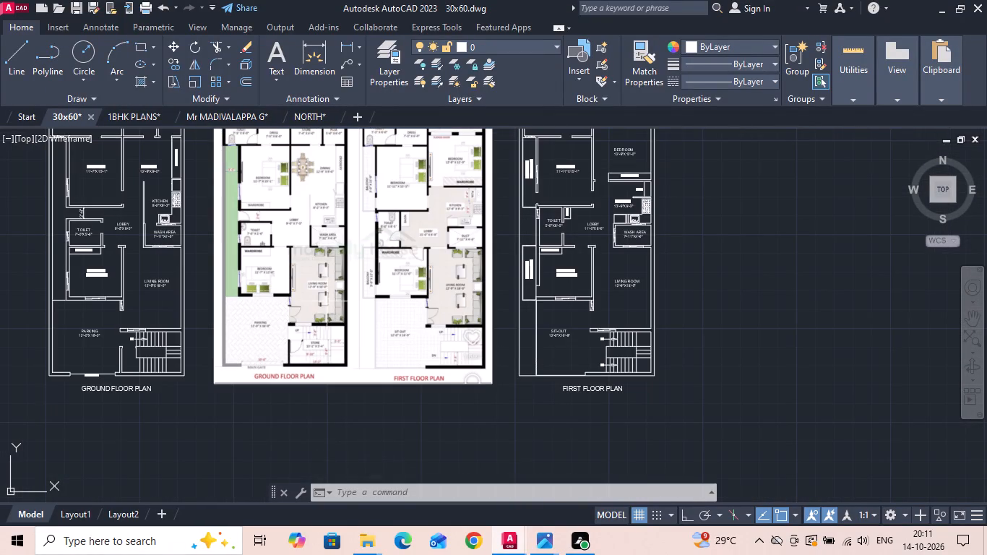
pyautogui.scroll(2, 314, 298)
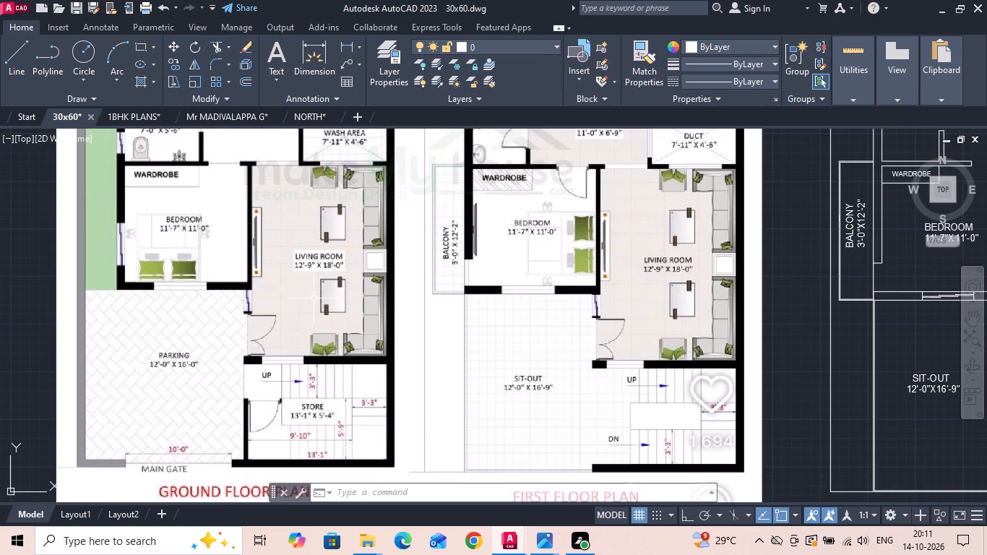
pyautogui.press('d')
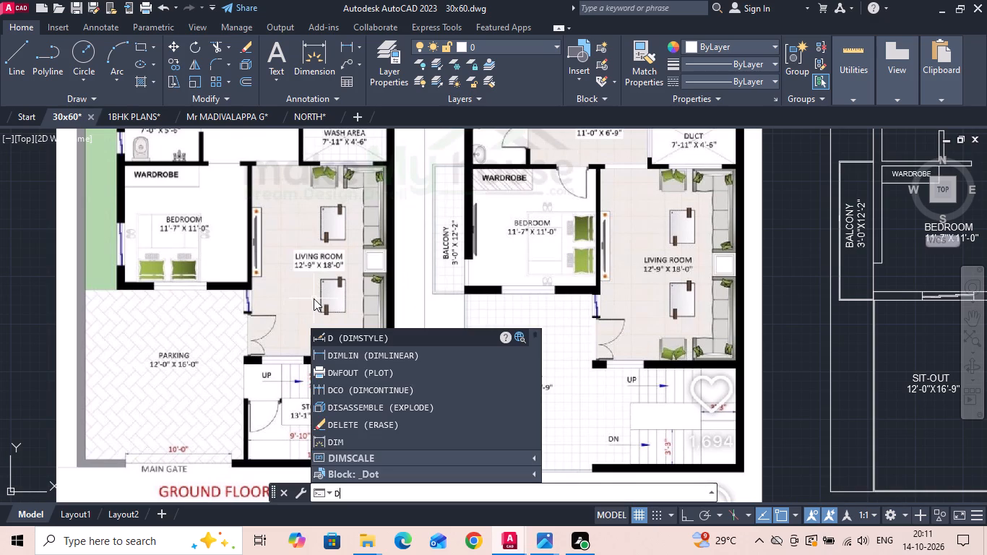
pyautogui.press('space')
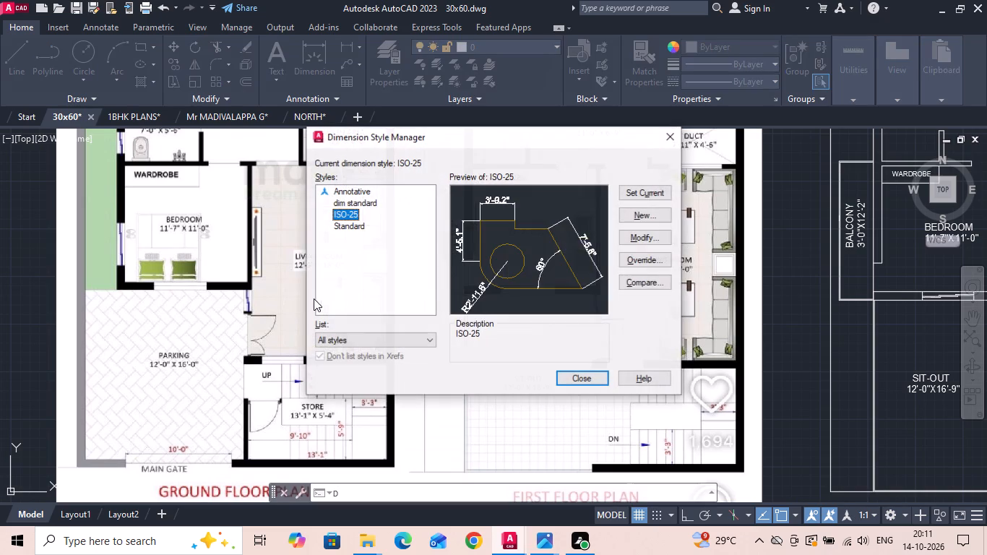
pyautogui.click(659, 238)
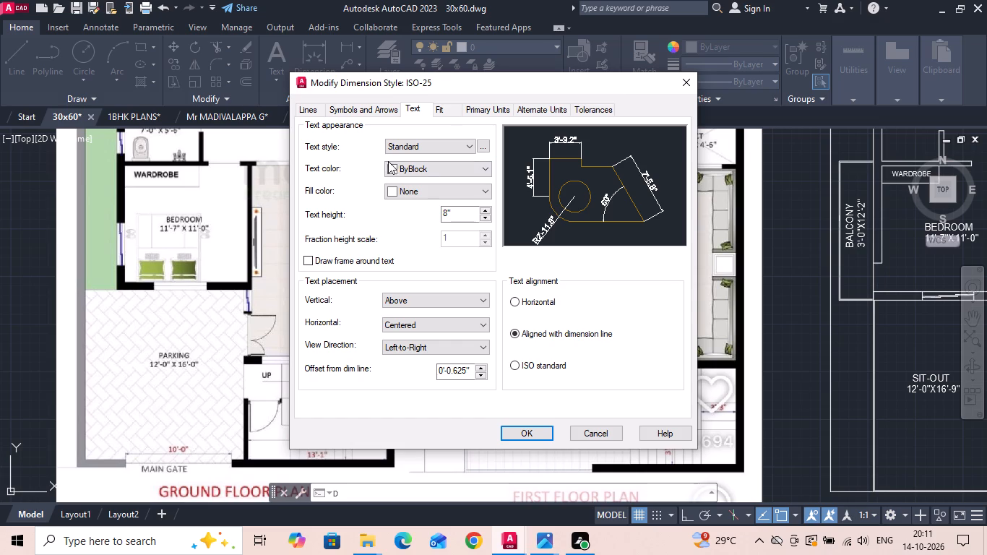
pyautogui.click(390, 168)
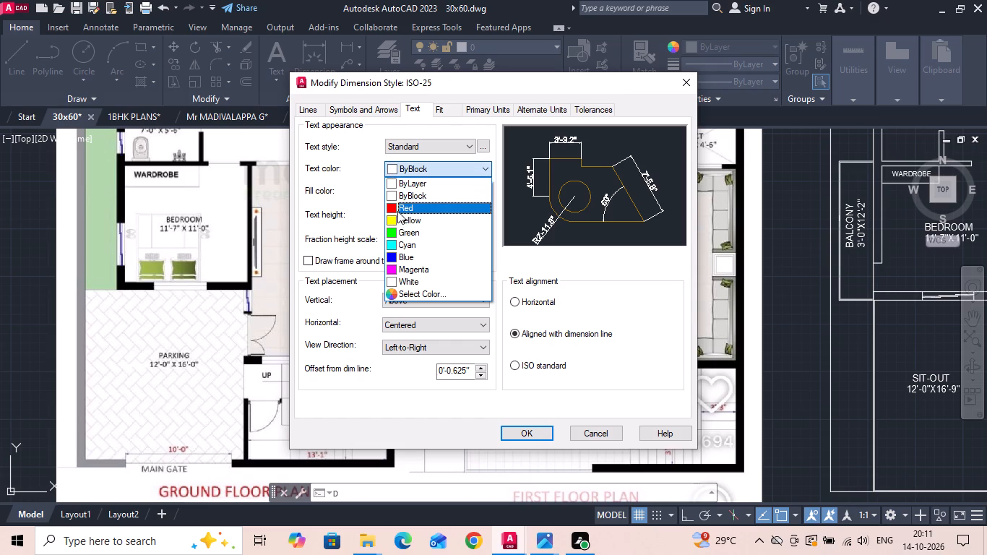
pyautogui.click(395, 208)
pyautogui.click(538, 430)
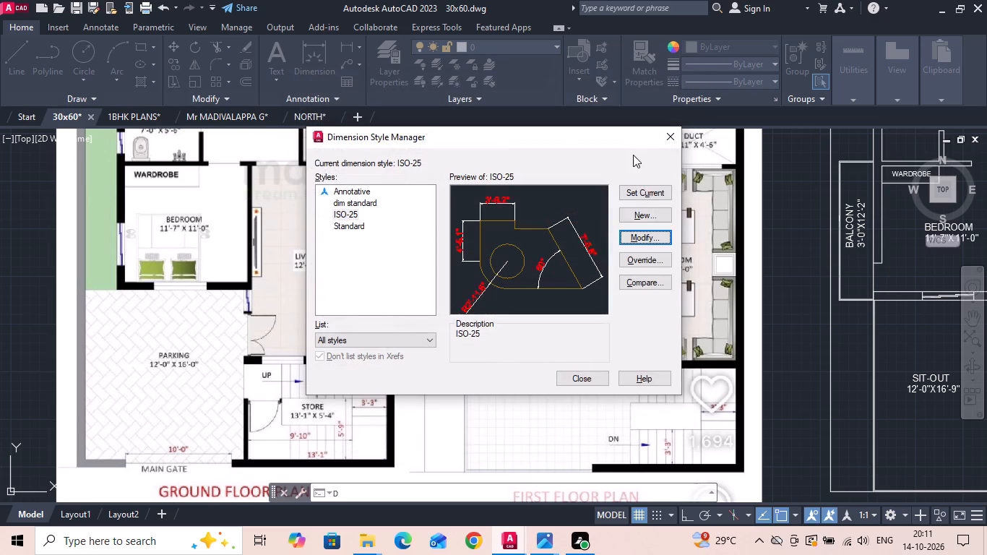
pyautogui.click(640, 186)
pyautogui.click(590, 381)
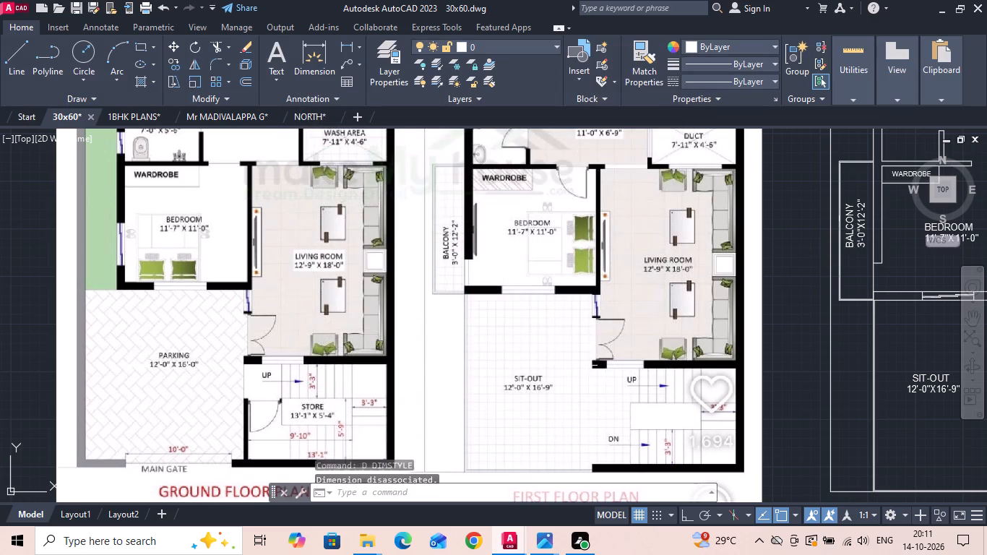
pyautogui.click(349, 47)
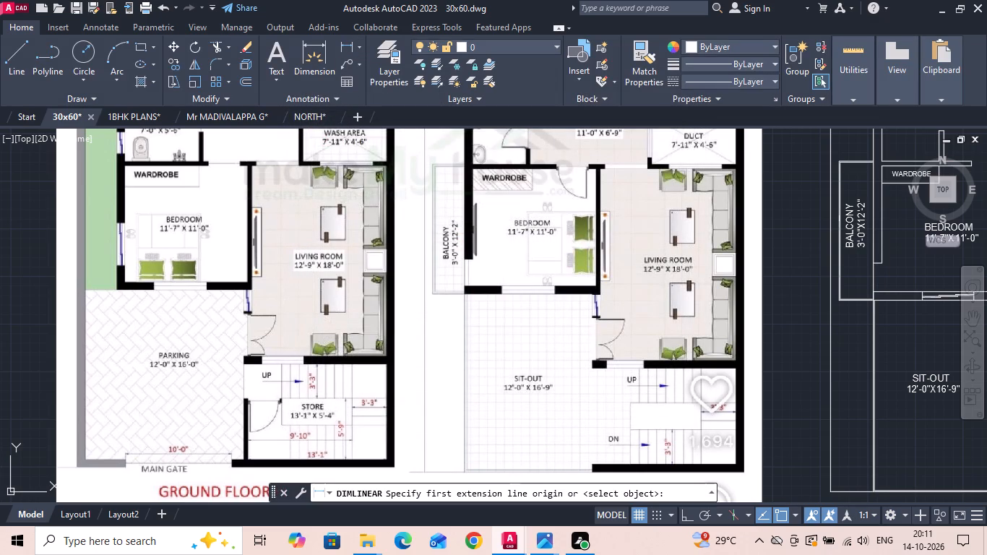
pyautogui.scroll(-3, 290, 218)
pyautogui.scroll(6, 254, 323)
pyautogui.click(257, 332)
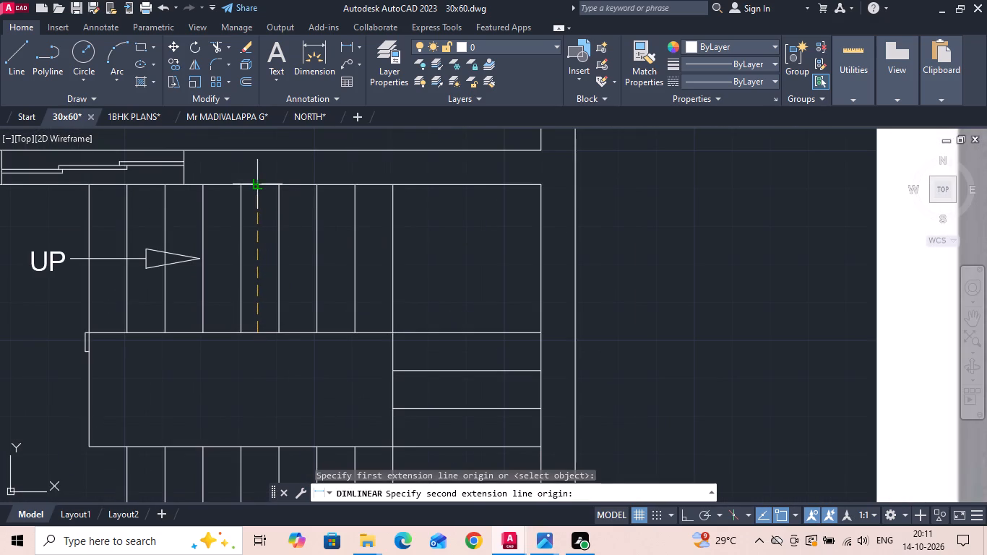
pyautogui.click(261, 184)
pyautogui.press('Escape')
# Set the ISO-25 dimension style's text height to 5" and make the style current.
pyautogui.write('D')
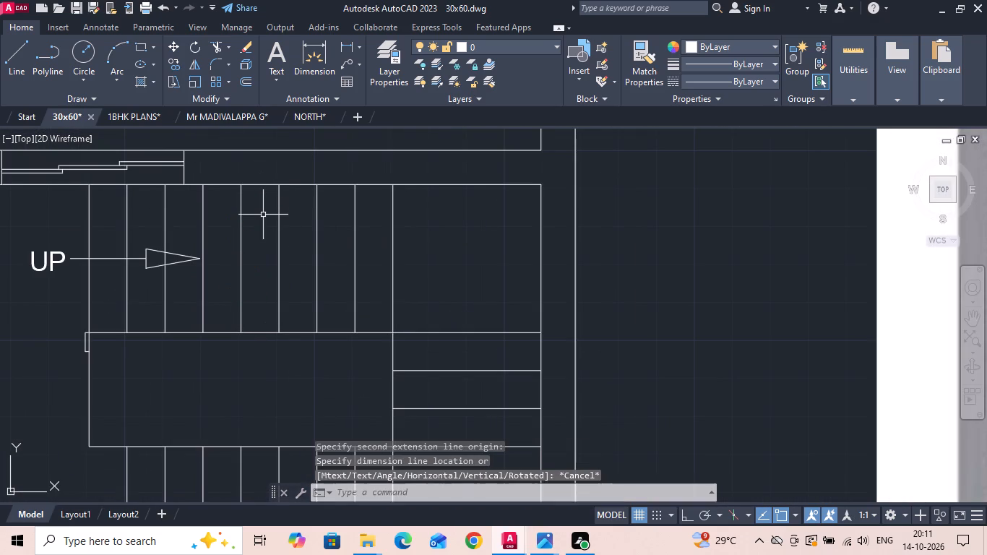
pyautogui.press('space')
pyautogui.click(632, 241)
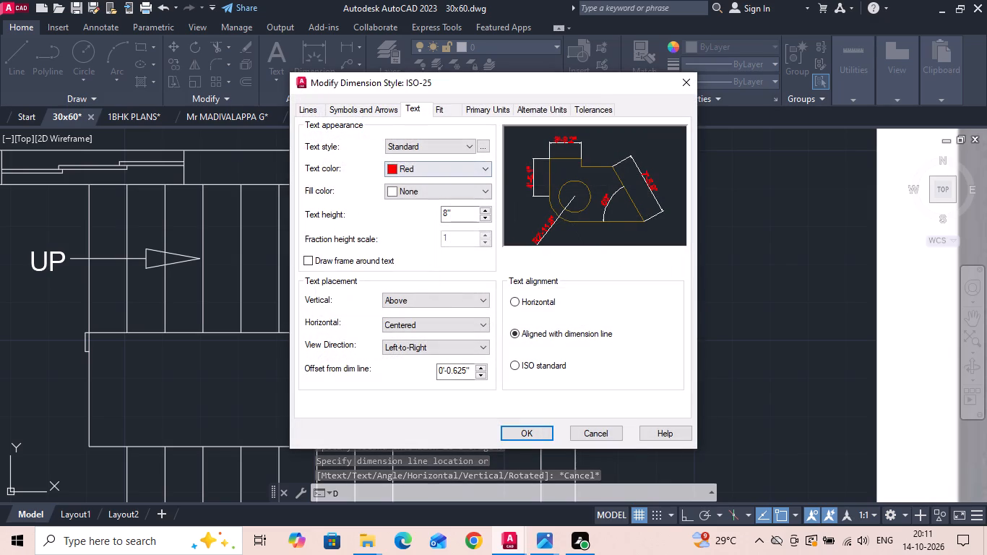
pyautogui.click(464, 218)
pyautogui.press('BackSpace')
pyautogui.press('BackSpace')
pyautogui.press('BackSpace')
pyautogui.press('BackSpace')
pyautogui.press('BackSpace')
pyautogui.press('BackSpace')
pyautogui.write('5"')
pyautogui.press('Return')
pyautogui.click(536, 426)
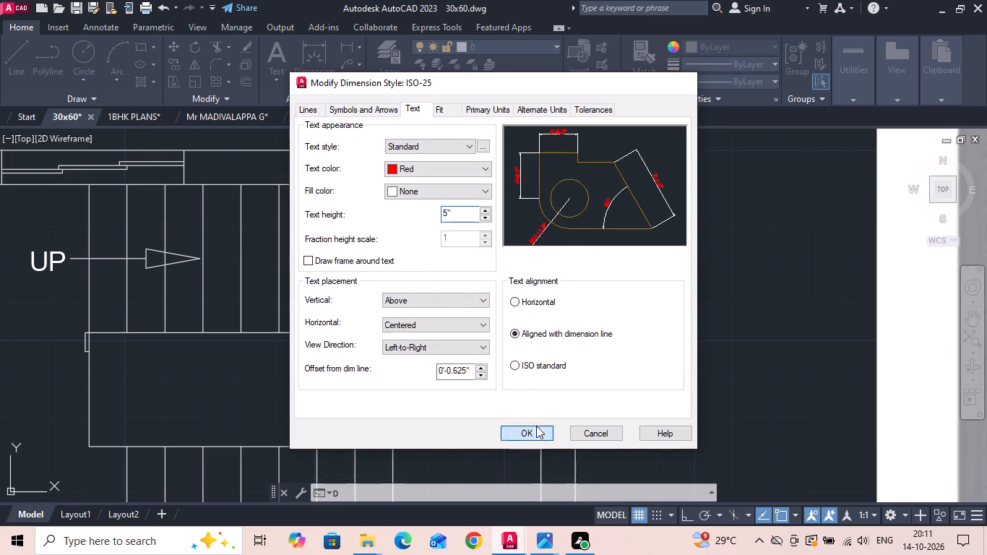
pyautogui.click(638, 194)
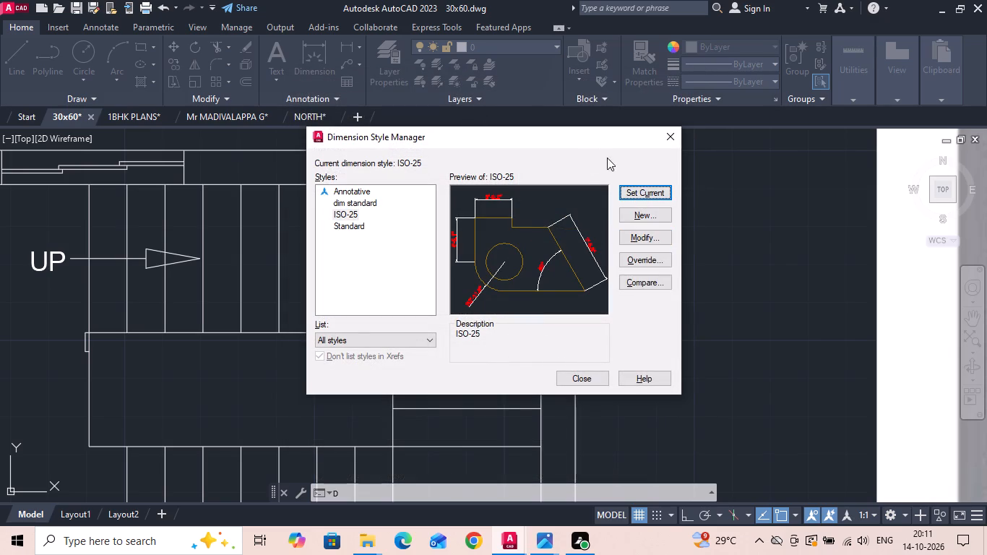
pyautogui.click(576, 384)
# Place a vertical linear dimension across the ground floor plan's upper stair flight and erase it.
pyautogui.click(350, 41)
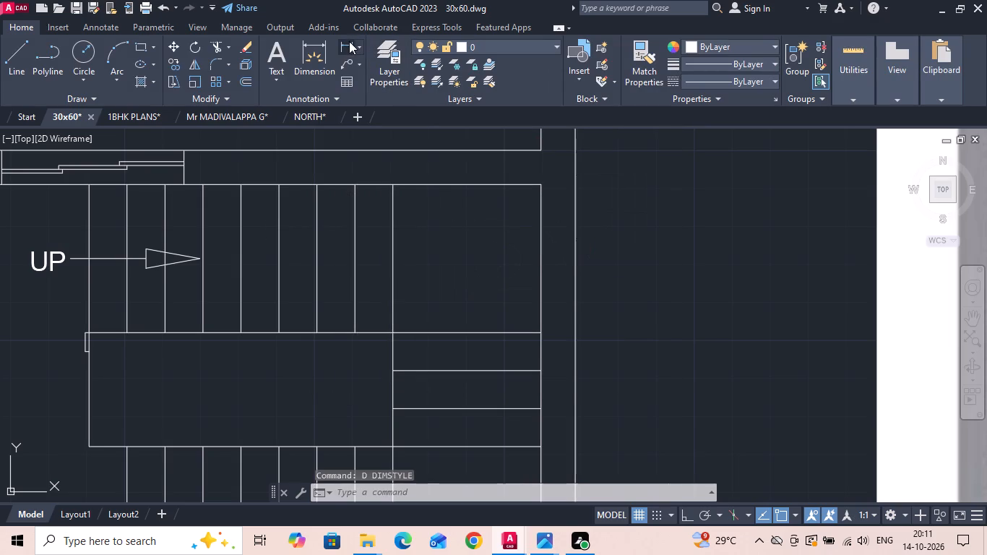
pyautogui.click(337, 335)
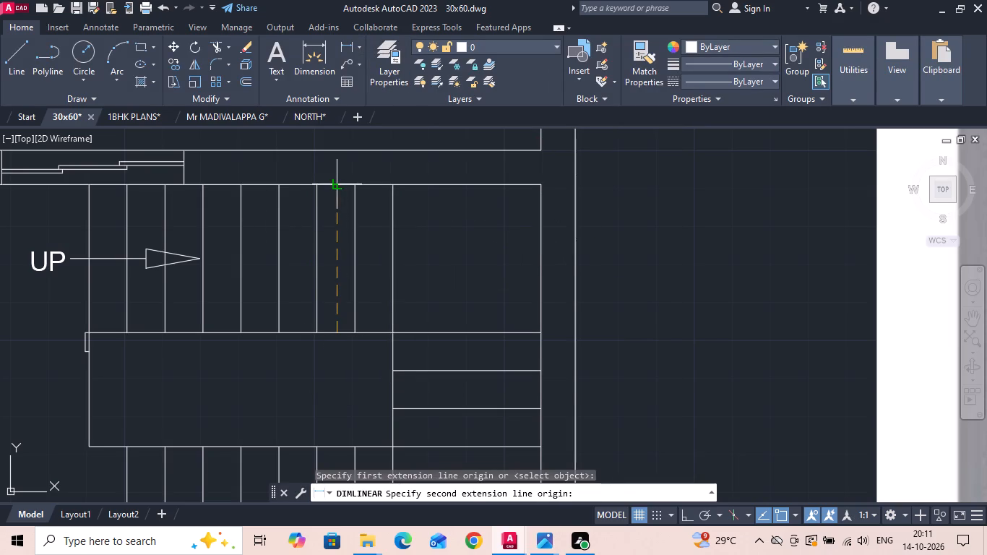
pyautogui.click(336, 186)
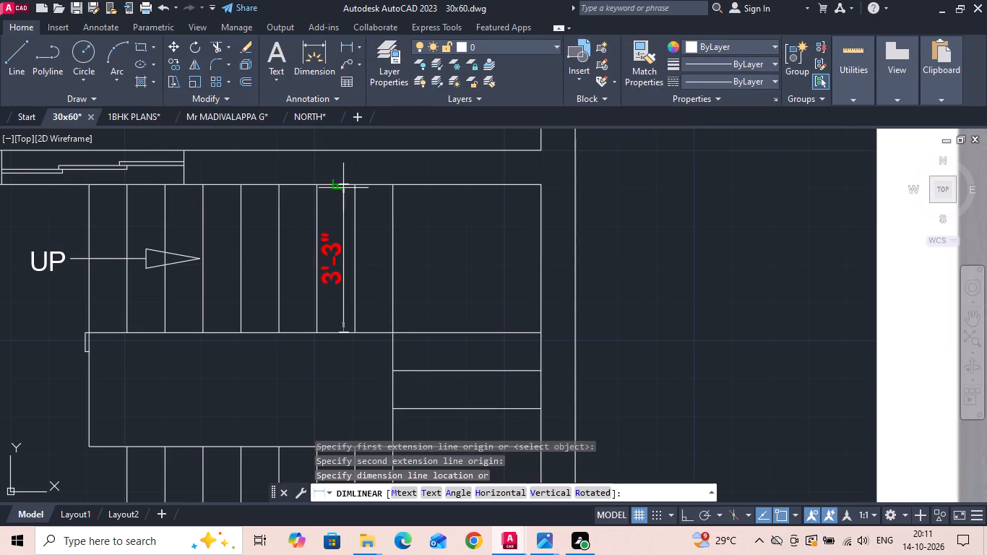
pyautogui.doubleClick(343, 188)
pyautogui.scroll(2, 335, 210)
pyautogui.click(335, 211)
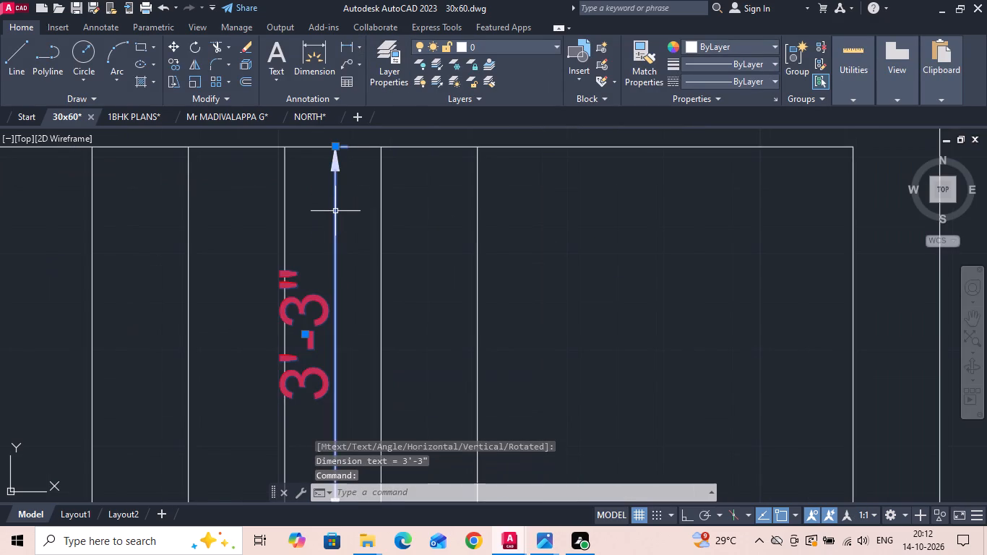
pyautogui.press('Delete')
# Dimension the width of the ground floor's upper stair flight, placing the vertical dimension between two tread lines.
pyautogui.click(348, 41)
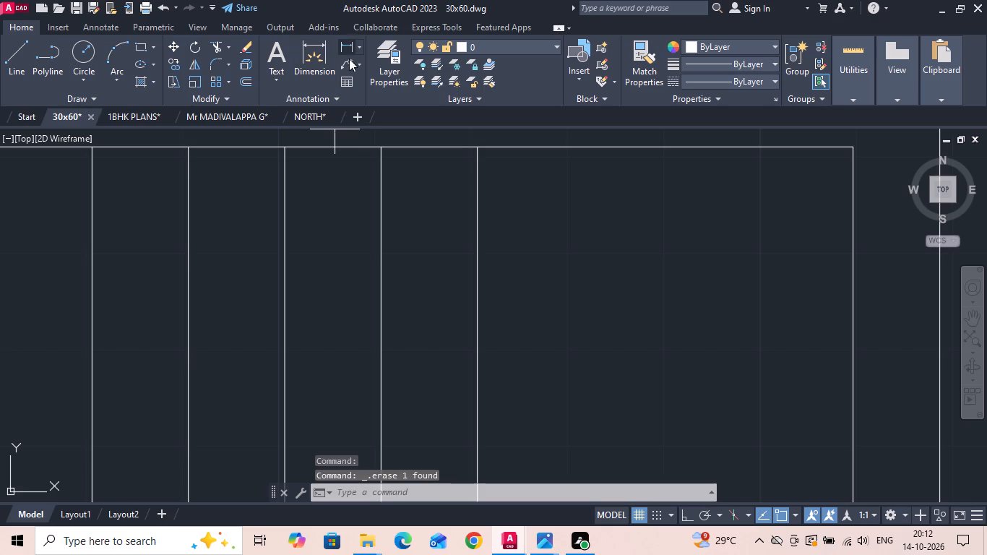
pyautogui.scroll(-1, 370, 116)
pyautogui.scroll(-1, 314, 159)
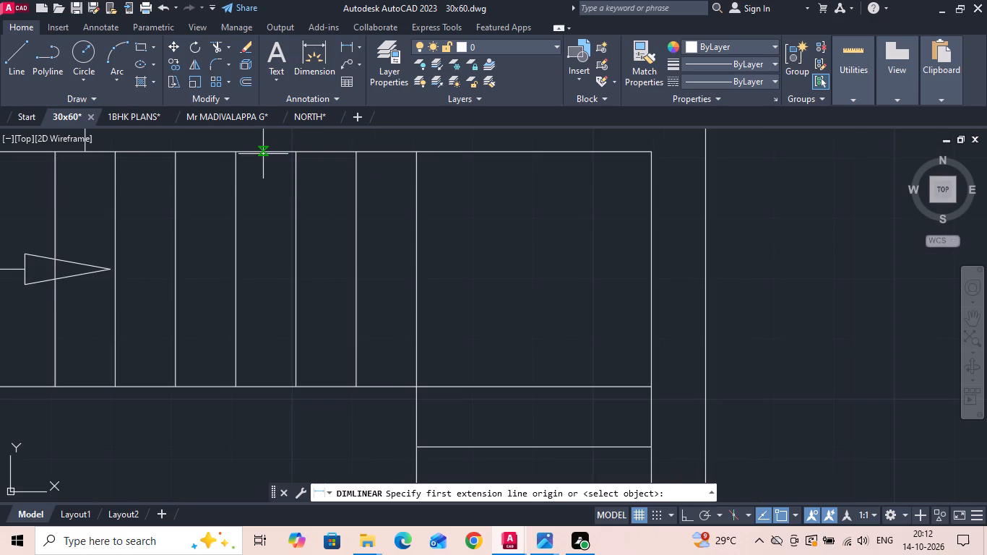
pyautogui.click(262, 152)
pyautogui.click(259, 384)
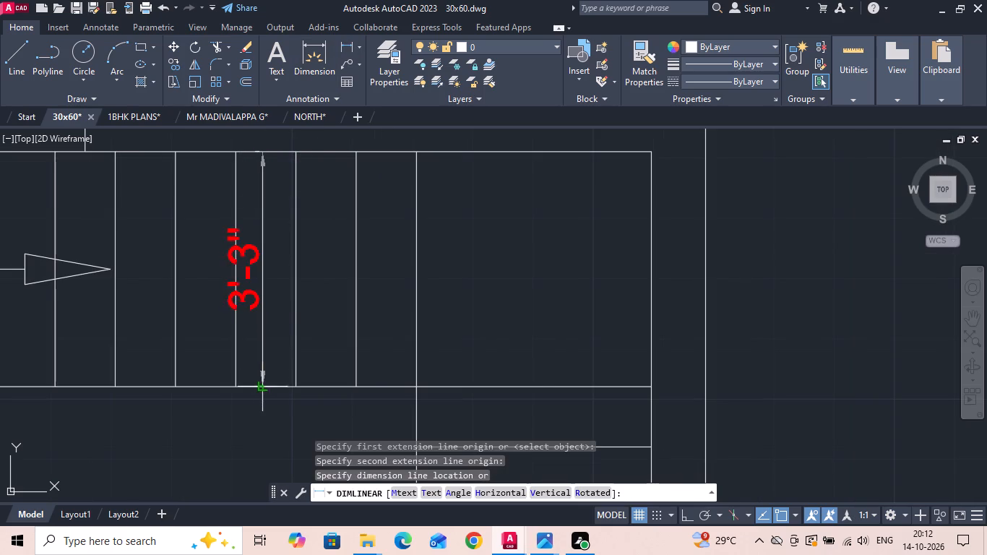
pyautogui.click(280, 364)
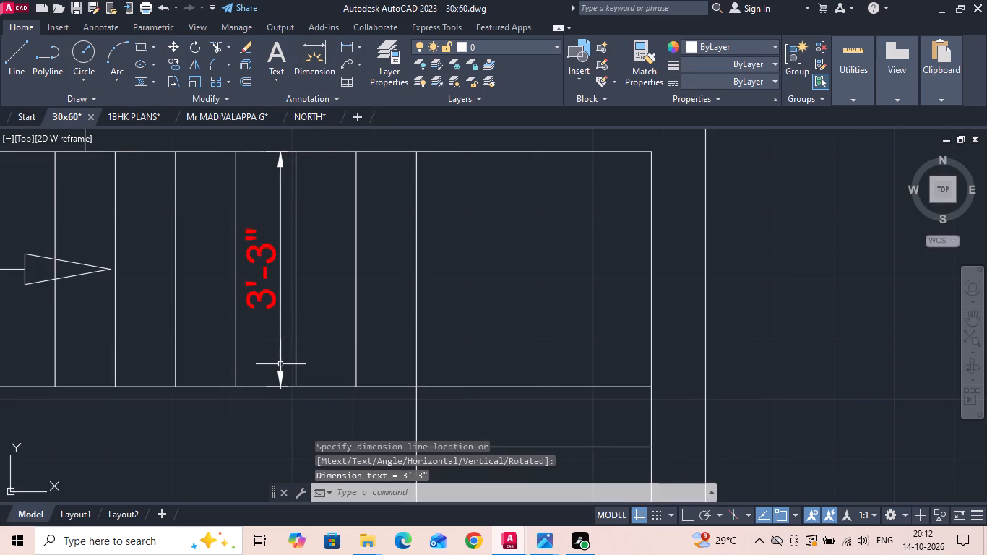
# Dimension the vertical distance from the upper stair flight's lower edge to the inner face of the bottom wall.
pyautogui.scroll(-3, 363, 133)
pyautogui.scroll(2, 337, 258)
pyautogui.scroll(-2, 319, 288)
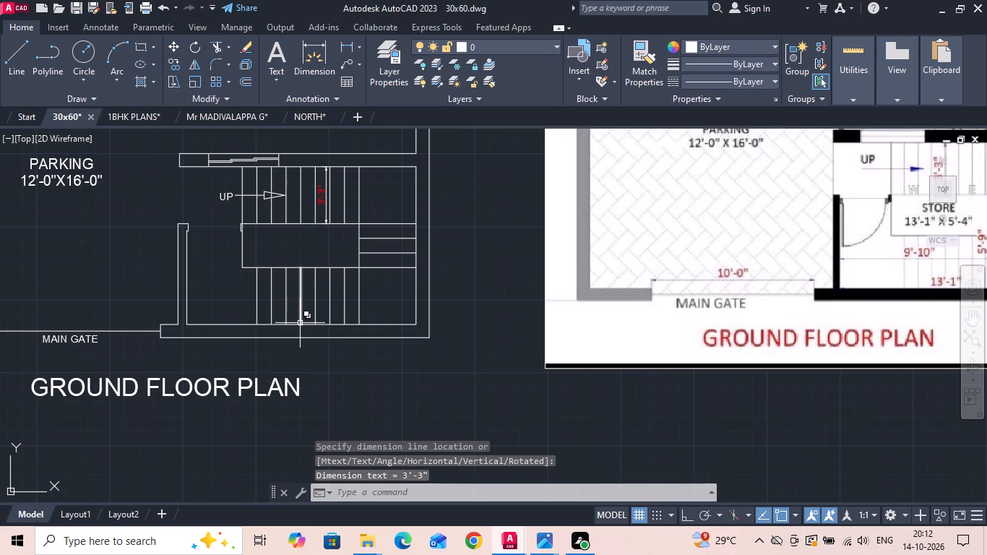
pyautogui.press('space')
pyautogui.scroll(1, 315, 255)
pyautogui.click(301, 206)
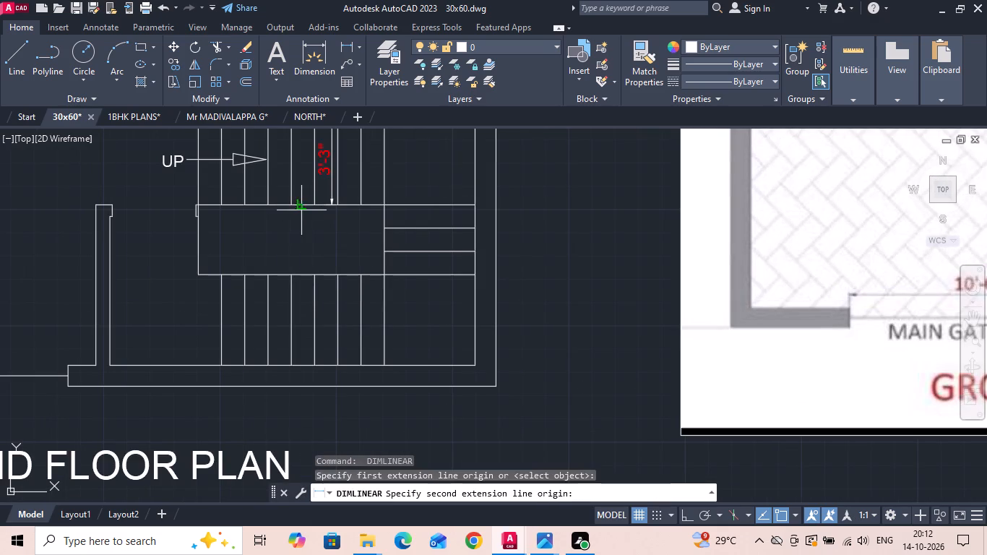
pyautogui.click(301, 364)
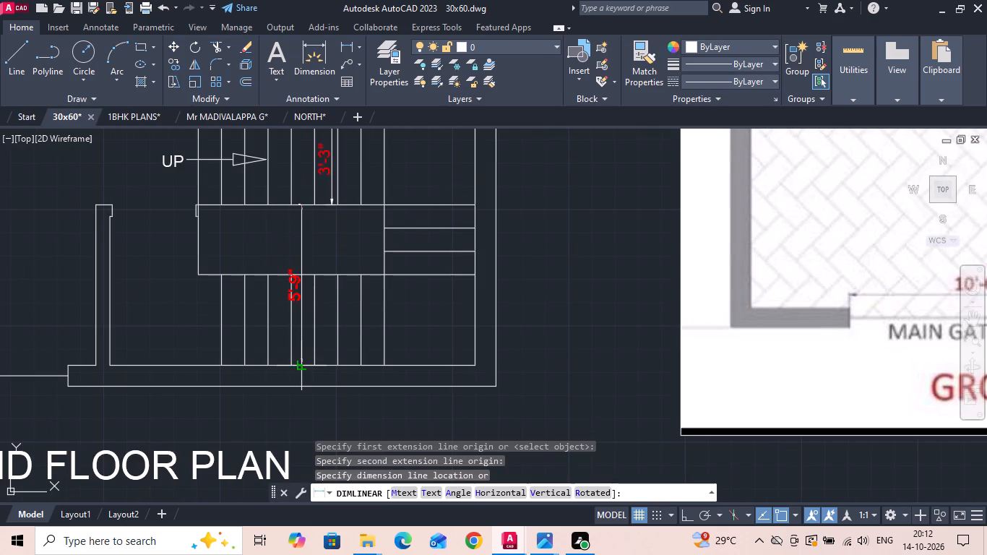
pyautogui.scroll(1, 310, 359)
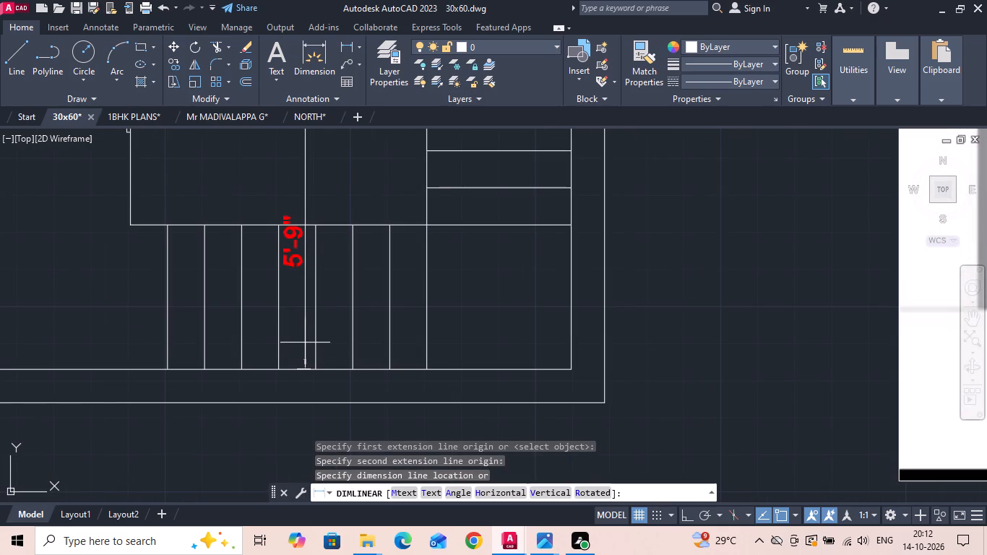
pyautogui.click(305, 343)
# Dimension the horizontal distance from the store's left inner wall face to the last tread line before the landing.
pyautogui.scroll(-2, 305, 343)
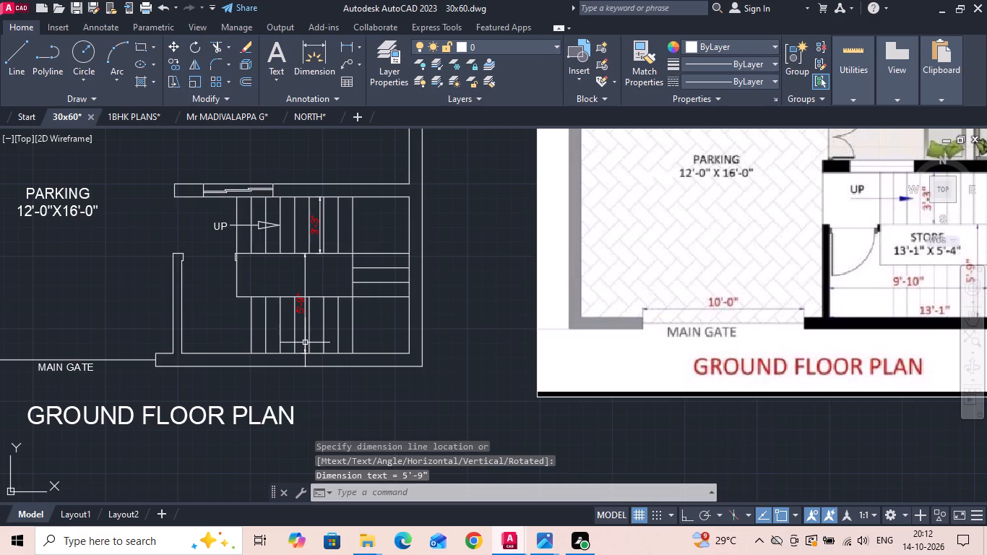
pyautogui.press('space')
pyautogui.click(185, 331)
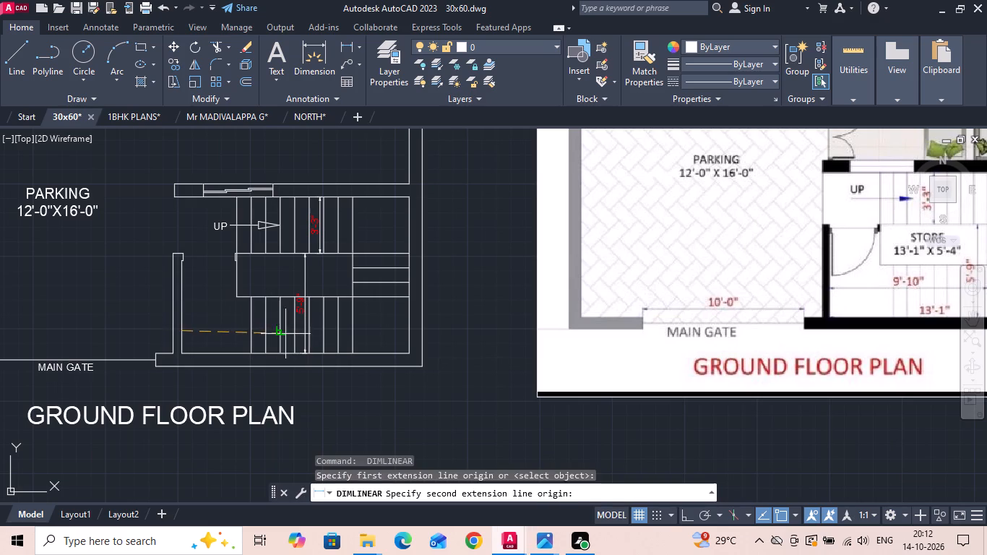
pyautogui.click(352, 330)
pyautogui.scroll(1, 352, 330)
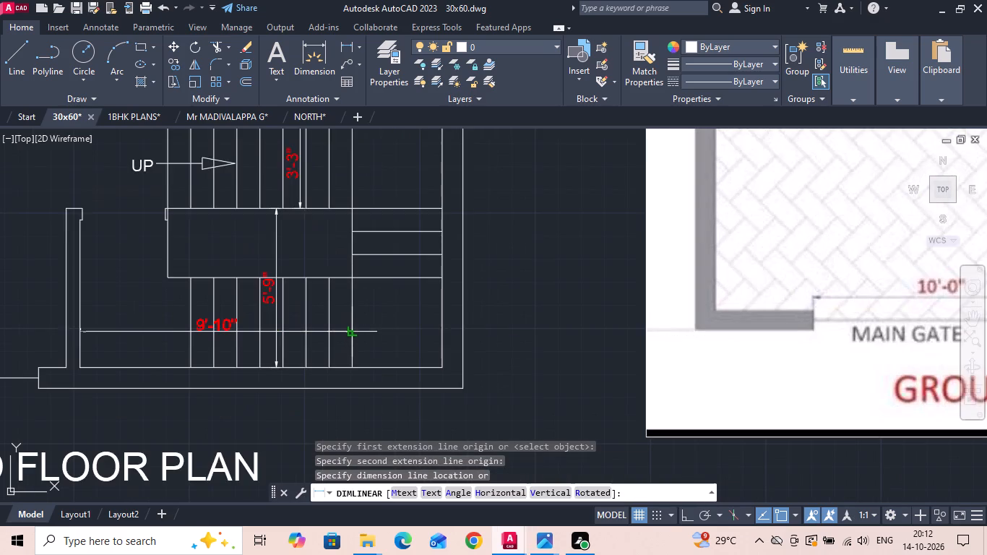
pyautogui.scroll(-1, 352, 330)
pyautogui.scroll(1, 352, 330)
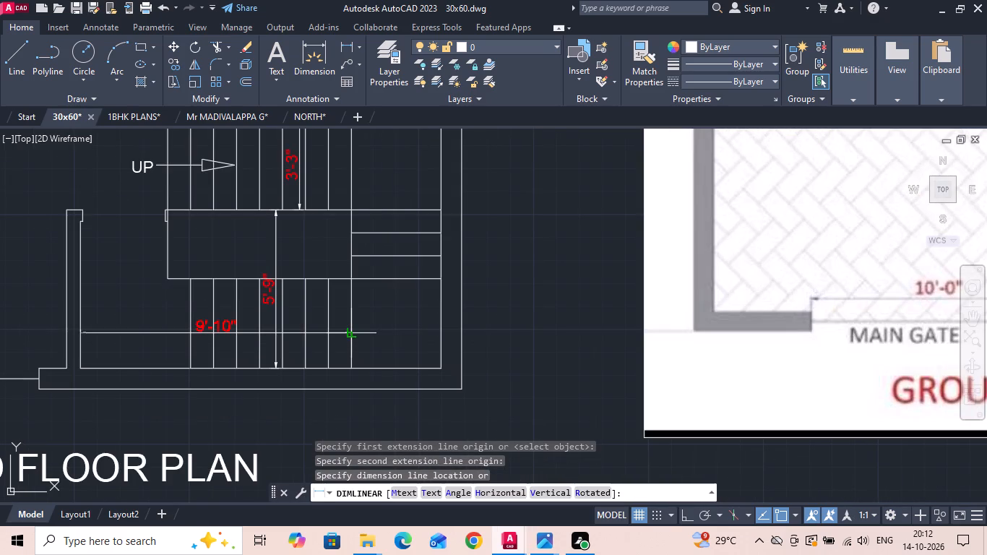
pyautogui.click(353, 327)
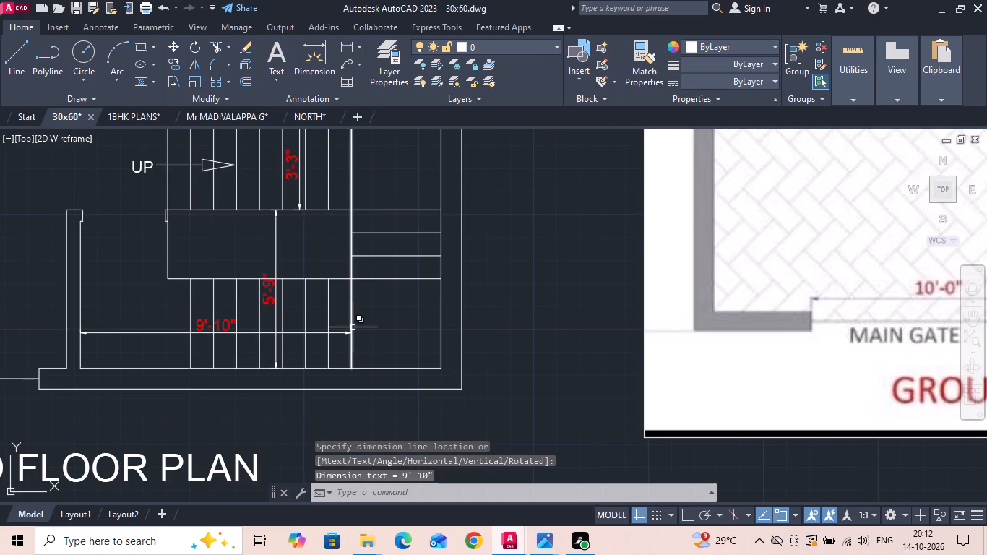
# Dimension the main gate opening between the two wall ends, placing the dimension line just above the gate.
pyautogui.scroll(-1, 351, 327)
pyautogui.press('space')
pyautogui.moveTo(95, 356); pyautogui.dragTo(308, 377, button='middle')
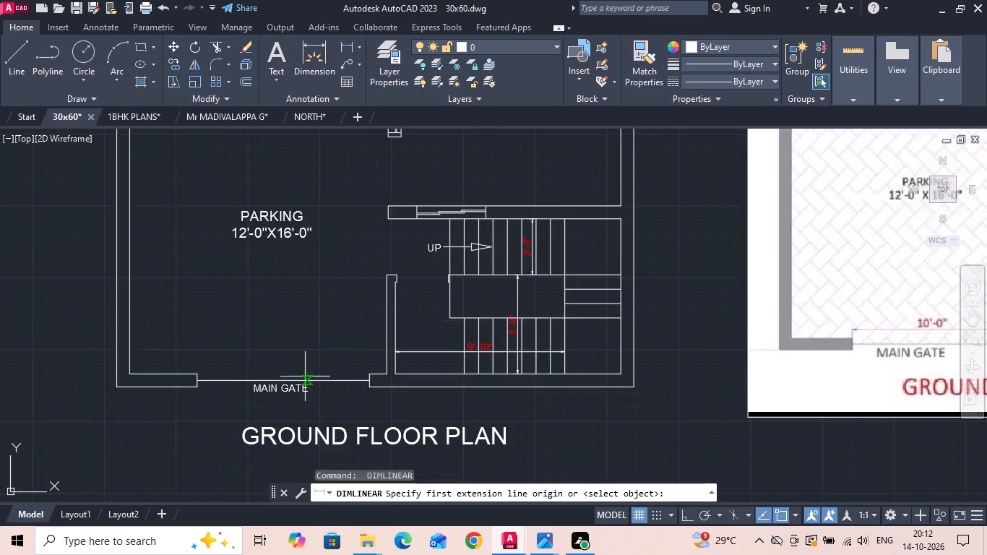
pyautogui.scroll(2, 179, 380)
pyautogui.click(220, 367)
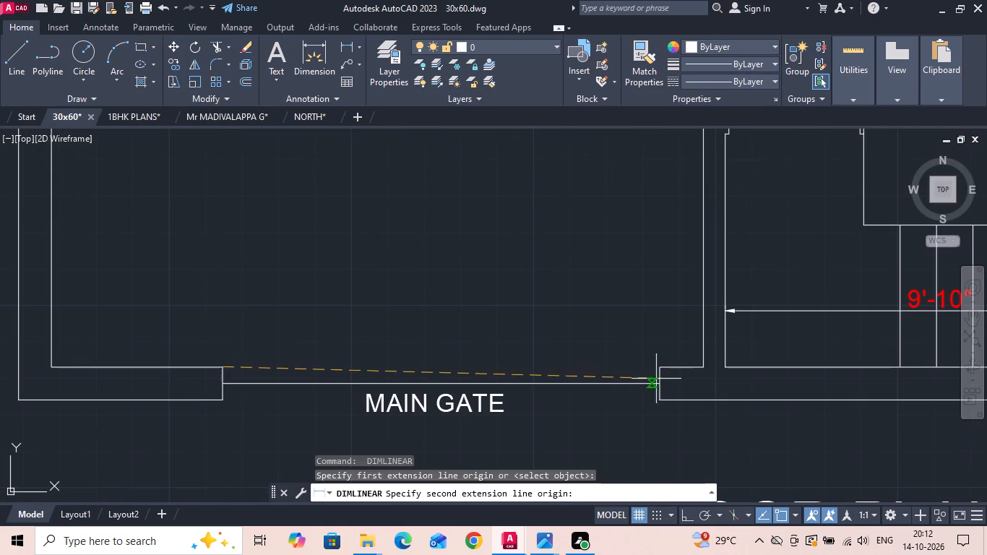
pyautogui.click(663, 366)
pyautogui.click(650, 349)
pyautogui.scroll(-1, 358, 371)
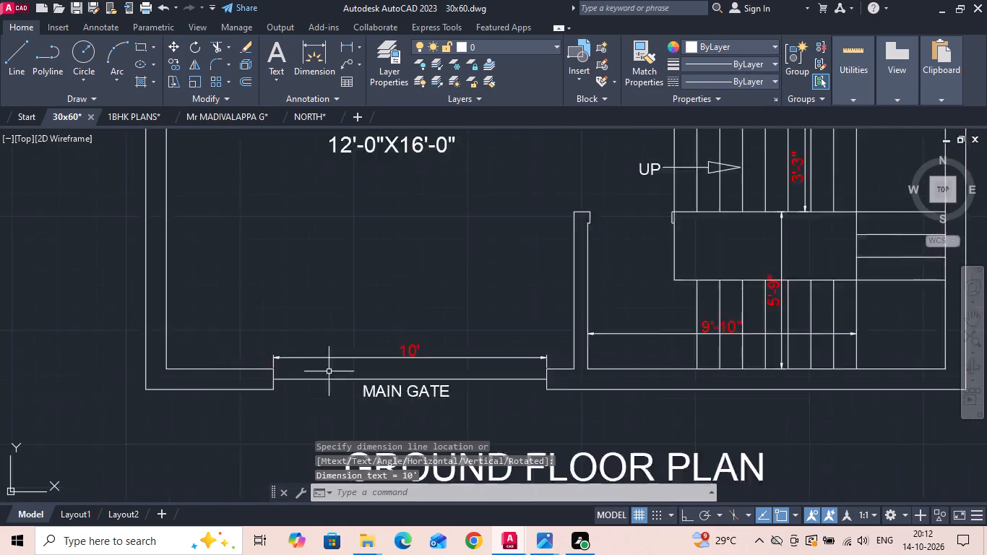
# Dimension the store's full inner width between its side walls, placing the dimension line just above the bottom wall.
pyautogui.scroll(-2, 316, 371)
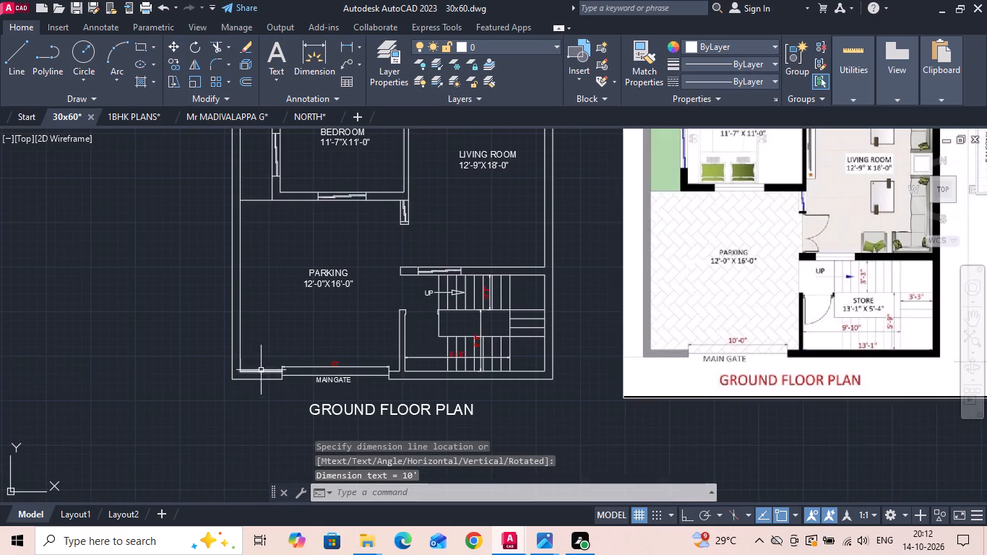
pyautogui.scroll(-1, 628, 321)
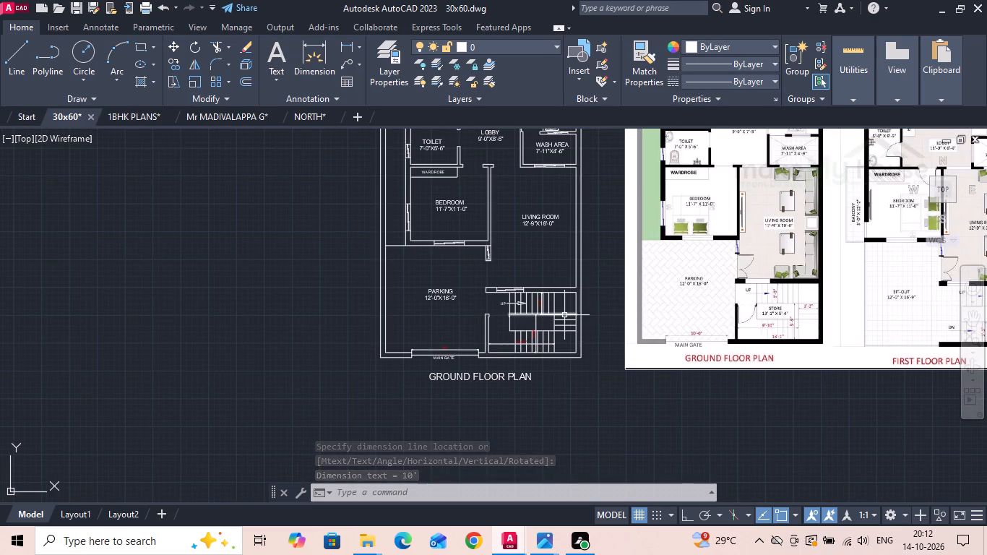
pyautogui.moveTo(561, 314); pyautogui.dragTo(462, 317, button='middle')
pyautogui.scroll(1, 471, 345)
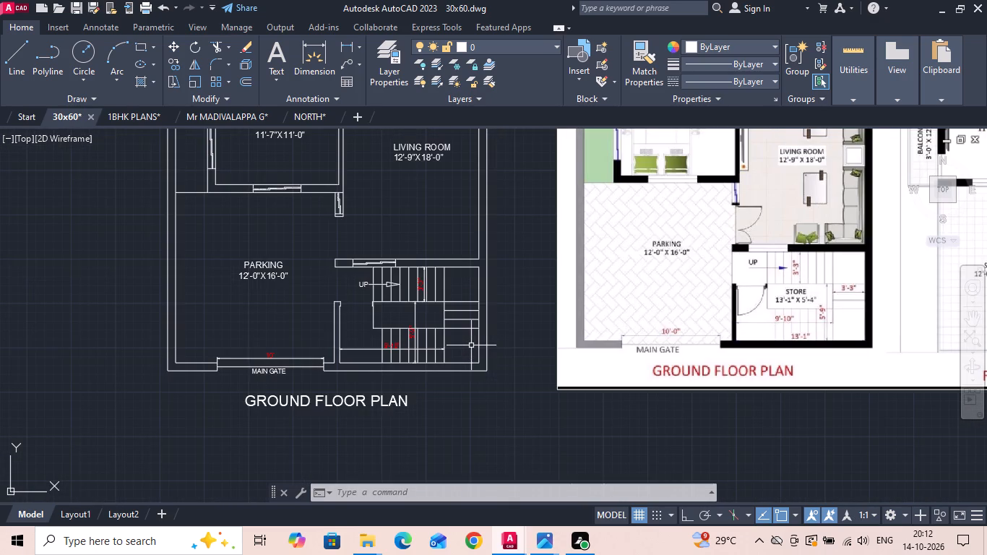
pyautogui.scroll(1, 471, 345)
pyautogui.scroll(-1, 315, 363)
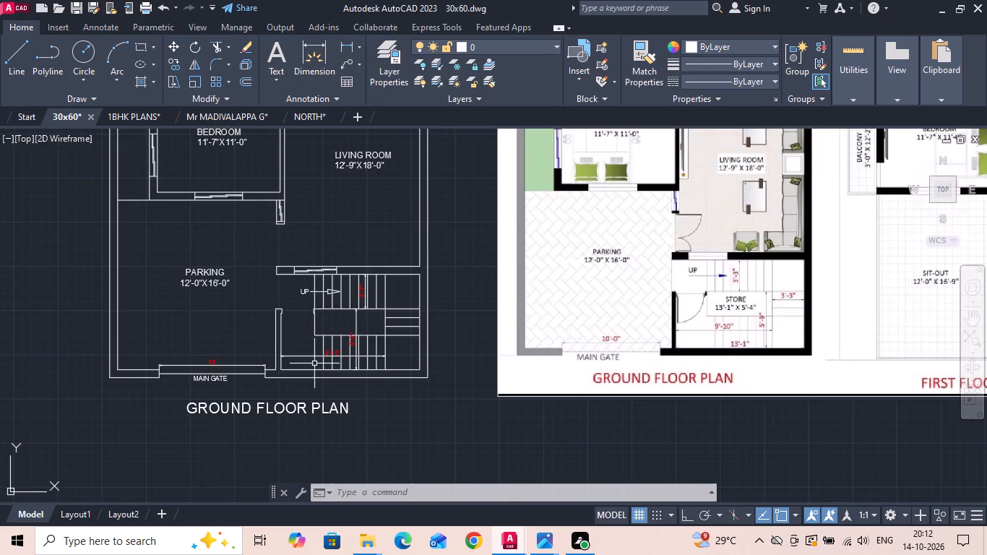
pyautogui.scroll(2, 303, 364)
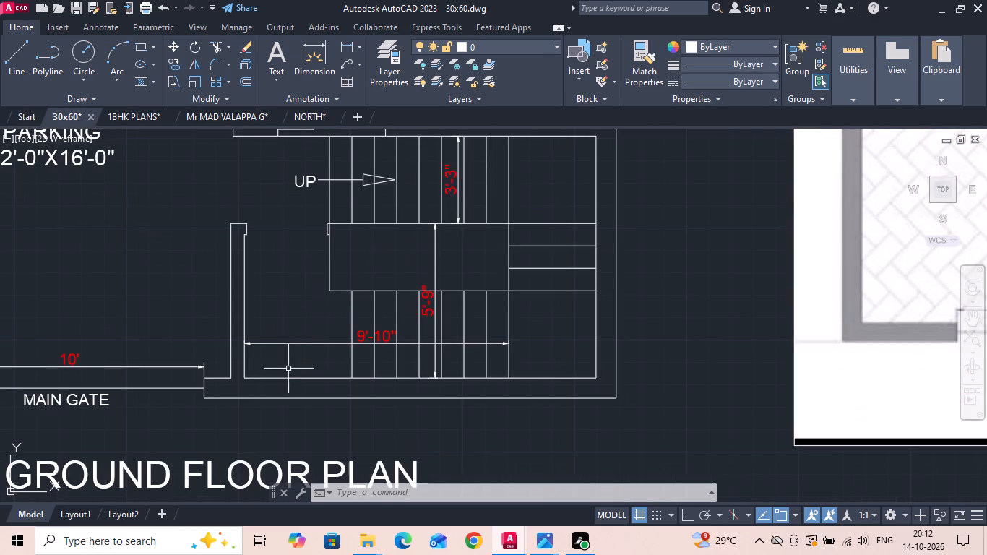
pyautogui.press('space')
pyautogui.click(243, 377)
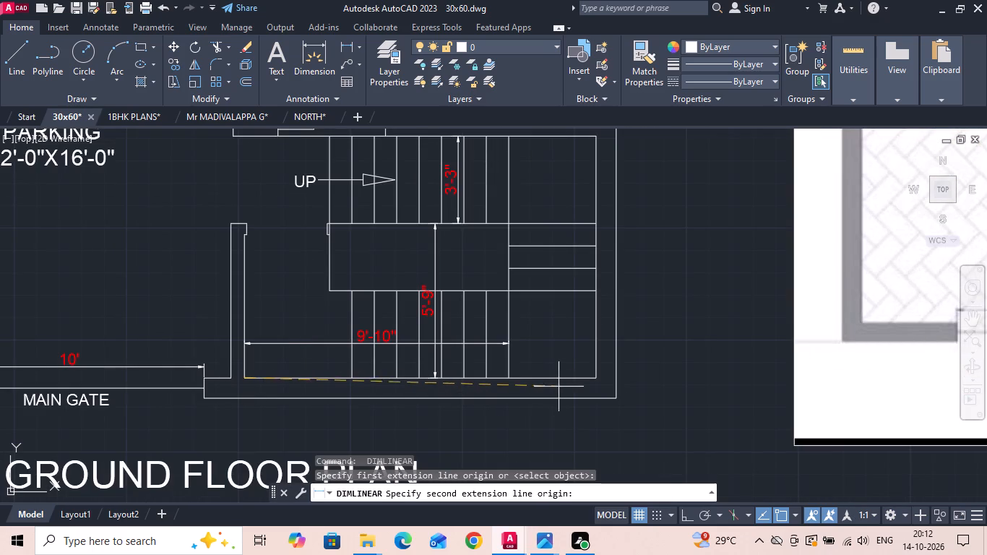
pyautogui.click(592, 377)
pyautogui.scroll(1, 588, 365)
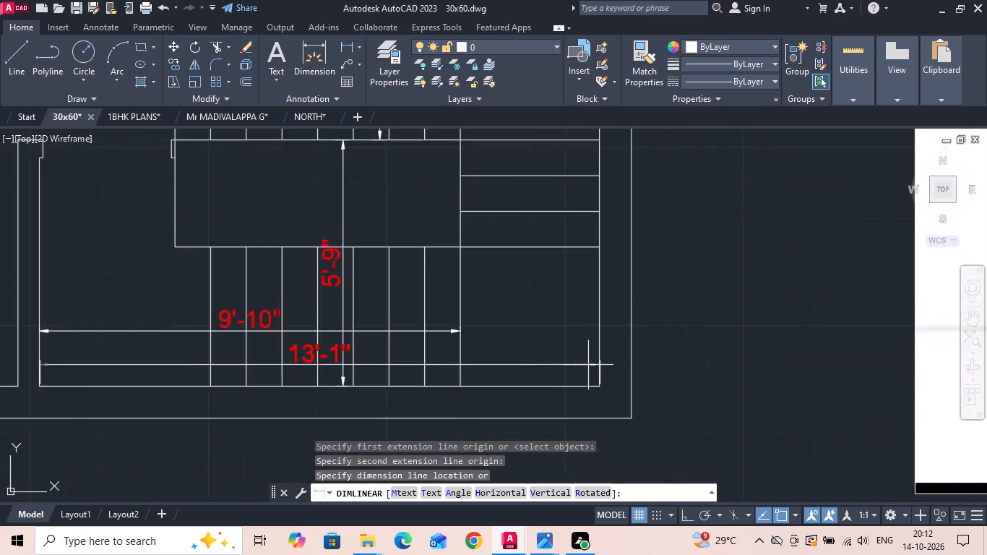
pyautogui.scroll(1, 588, 365)
pyautogui.click(583, 369)
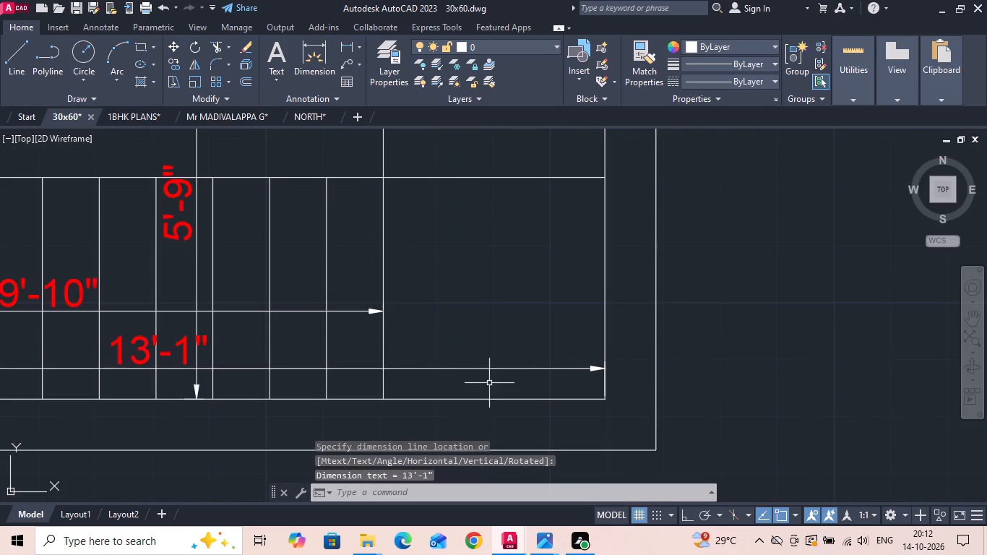
# Dimension the width of the side treads joining the two stair flights, from their inner edge to the right wall's inner face.
pyautogui.scroll(-2, 441, 376)
pyautogui.scroll(2, 469, 258)
pyautogui.scroll(-1, 435, 293)
pyautogui.scroll(-3, 431, 353)
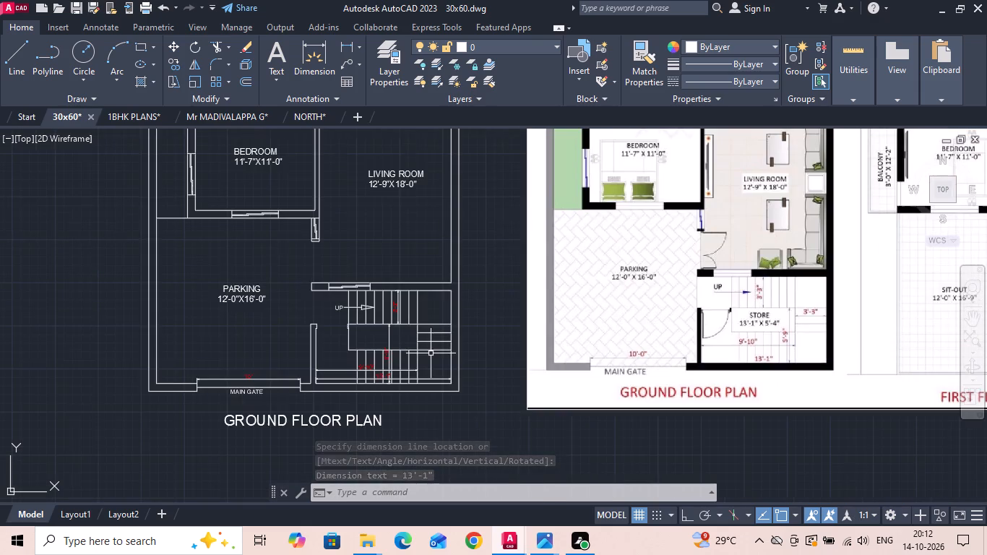
pyautogui.scroll(3, 449, 342)
pyautogui.press('space')
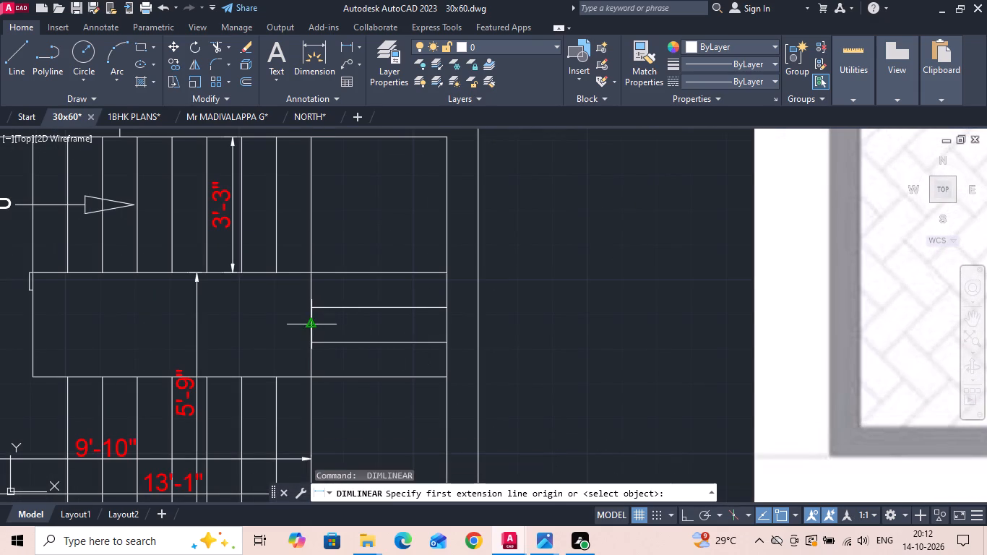
pyautogui.click(309, 323)
pyautogui.tripleClick(446, 326)
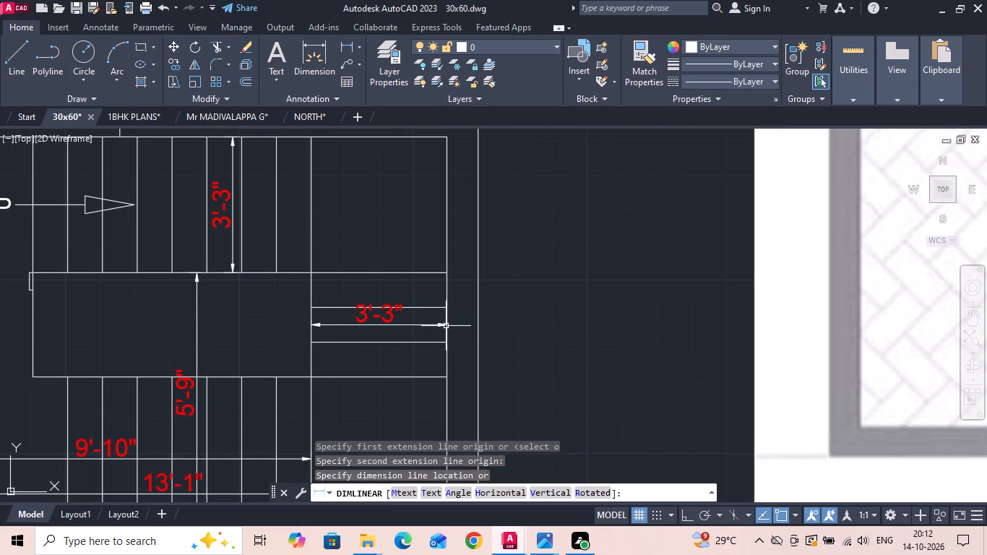
pyautogui.scroll(2, 446, 326)
pyautogui.click(405, 328)
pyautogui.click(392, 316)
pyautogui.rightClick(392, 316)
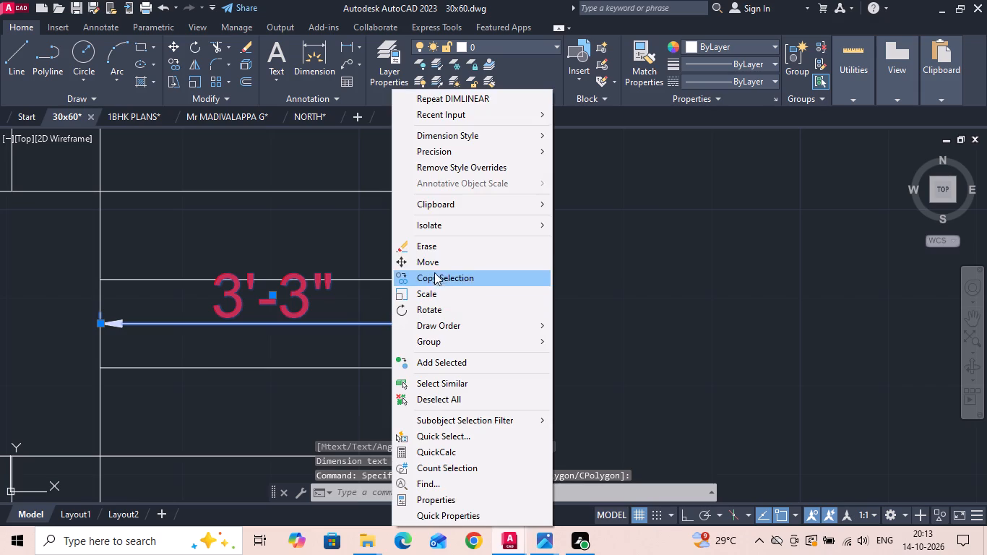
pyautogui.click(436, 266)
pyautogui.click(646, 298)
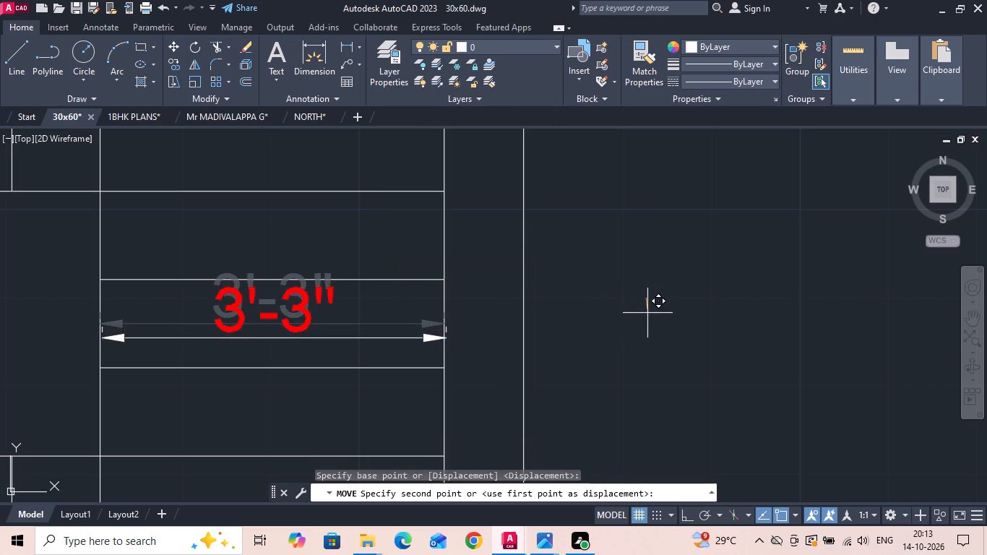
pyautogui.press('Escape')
# Shift the side treads' dimension line slightly down, keeping it between the two tread lines.
pyautogui.moveTo(373, 310); pyautogui.dragTo(361, 321)
pyautogui.click(329, 347)
pyautogui.scroll(1, 386, 331)
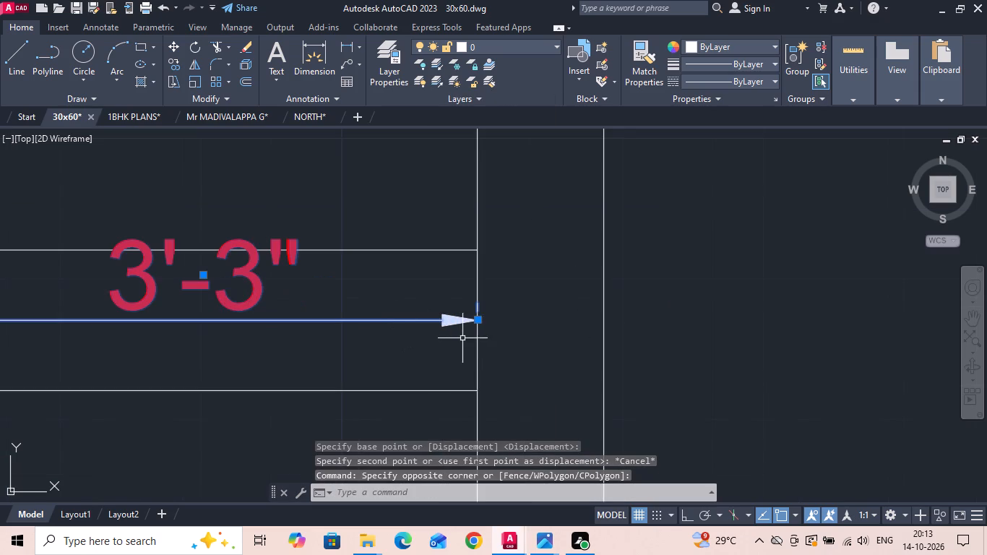
pyautogui.click(478, 322)
pyautogui.click(482, 351)
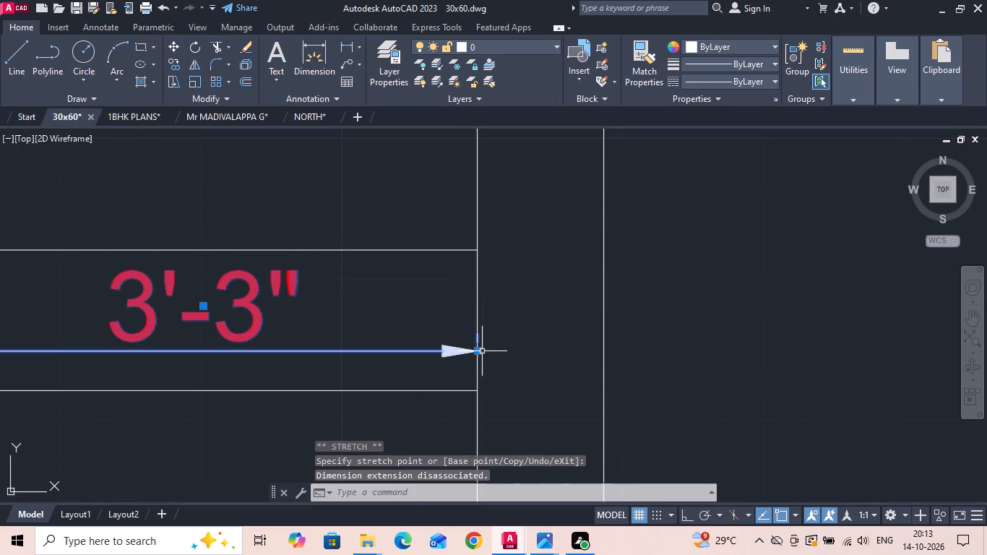
pyautogui.press('Escape')
# Save the drawing.
pyautogui.hotkey('ctrl', 's')
pyautogui.hotkey('ctrl', 's')
pyautogui.hotkey('ctrl', 's')
pyautogui.hotkey('ctrl', 's')
pyautogui.hotkey('ctrl', 's')
pyautogui.hotkey('ctrl', 's')
pyautogui.hotkey('ctrl', 's')
pyautogui.hotkey('ctrl', 's')
pyautogui.hotkey('ctrl', 's')
pyautogui.hotkey('ctrl', 's')
# Dimension the ground floor plan's overall width between its top outer corners, placing the dimension line just above the top wall.
pyautogui.keyDown('ctrl'); pyautogui.scroll(-3, 478, 353); pyautogui.keyUp('ctrl')
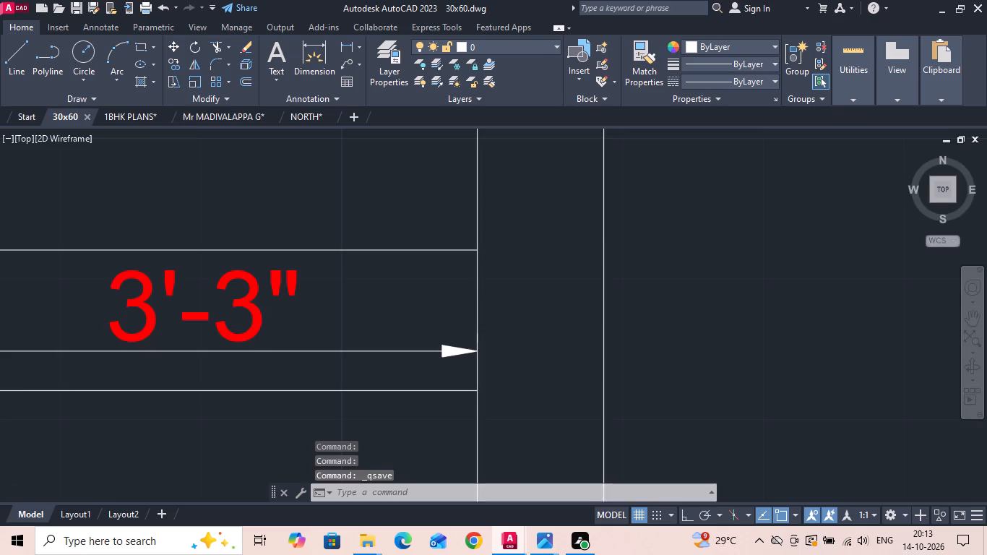
pyautogui.keyDown('ctrl'); pyautogui.scroll(-3, 436, 363); pyautogui.keyUp('ctrl')
pyautogui.scroll(-4, 382, 357)
pyautogui.moveTo(303, 192); pyautogui.dragTo(303, 287, button='middle')
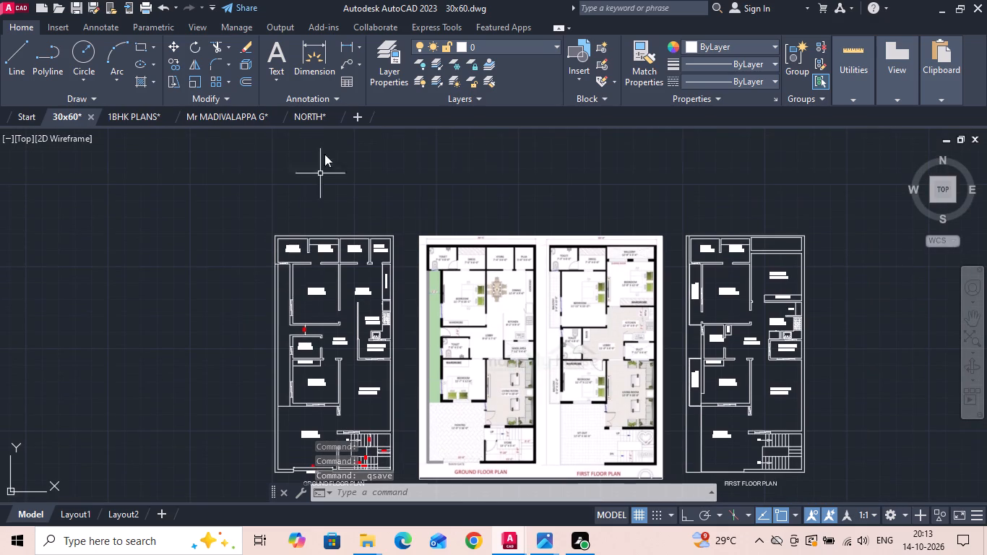
pyautogui.click(348, 44)
pyautogui.scroll(3, 308, 192)
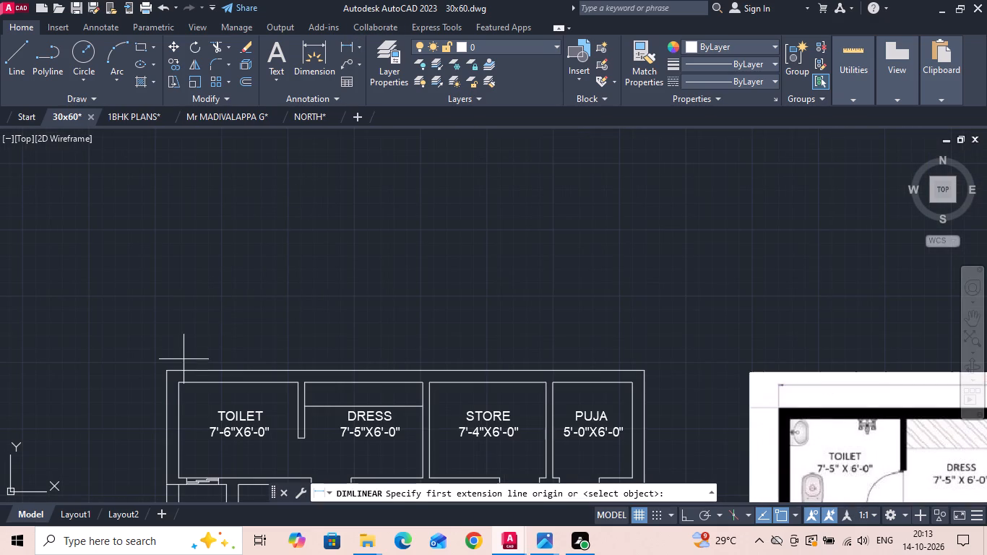
pyautogui.click(167, 372)
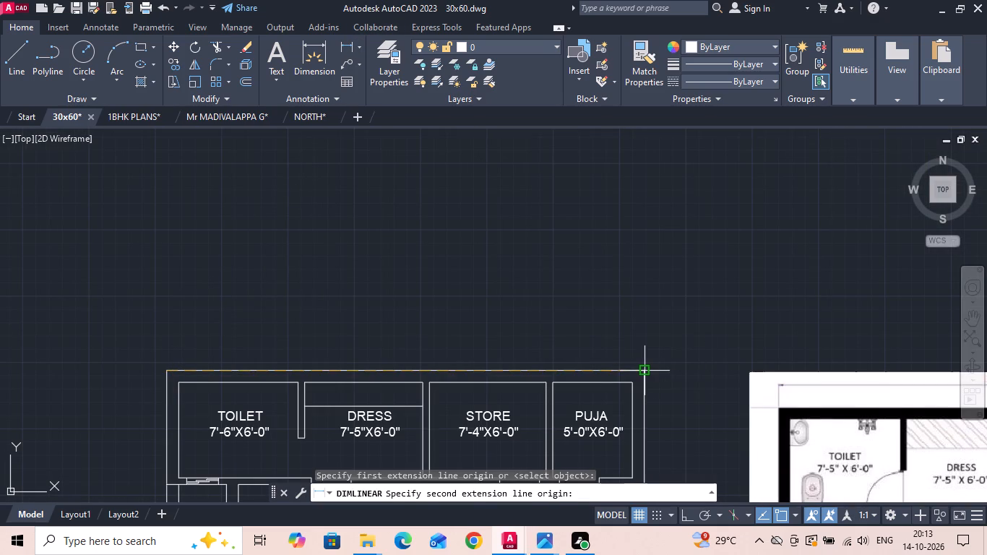
pyautogui.click(643, 371)
pyautogui.click(636, 355)
# Set the text height of the ground floor's overall width dimension to 8".
pyautogui.scroll(1, 422, 352)
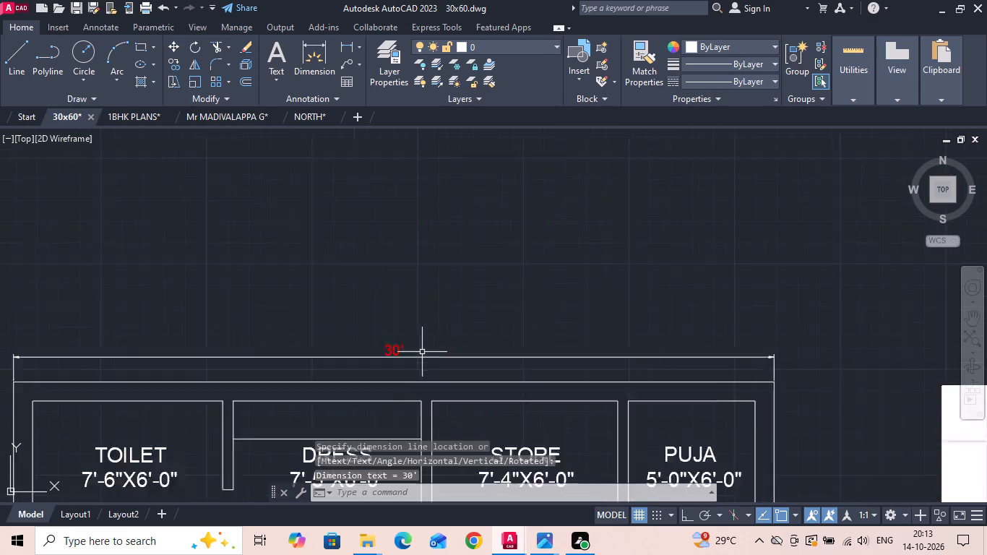
pyautogui.scroll(1, 421, 352)
pyautogui.doubleClick(374, 343)
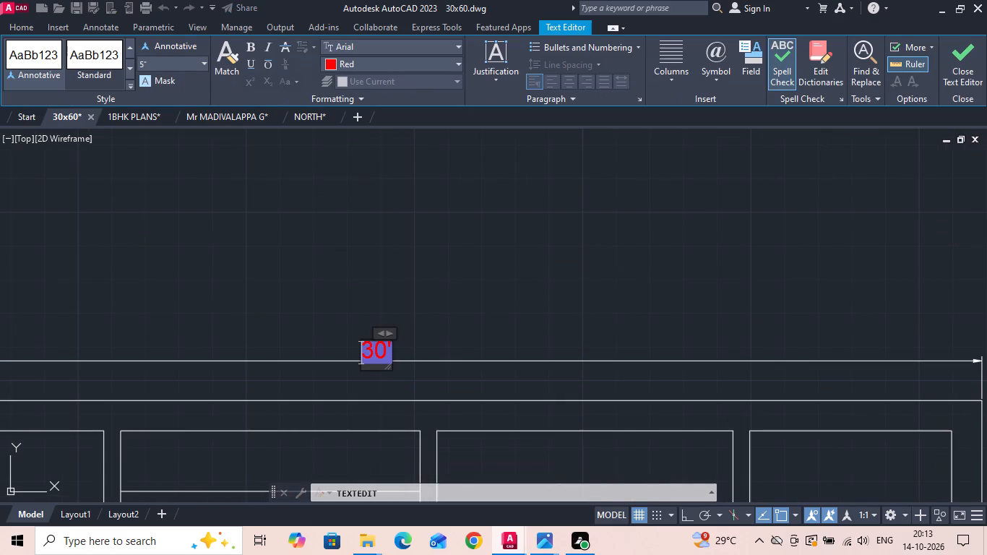
pyautogui.hotkey('ctrl', 'a')
pyautogui.click(171, 61)
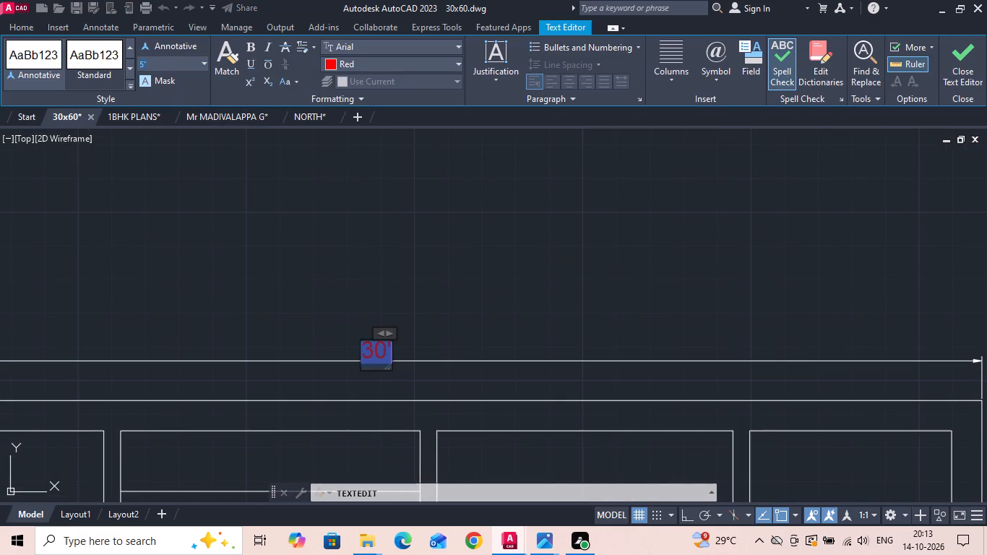
pyautogui.press('BackSpace')
pyautogui.write('8"')
pyautogui.press('Return')
pyautogui.click(249, 210)
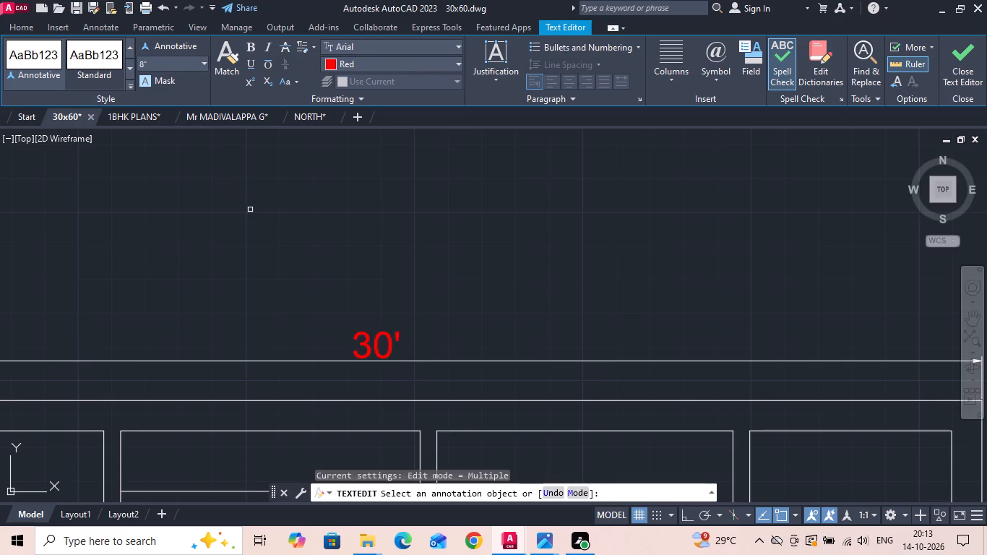
pyautogui.scroll(-6, 324, 207)
pyautogui.scroll(3, 329, 387)
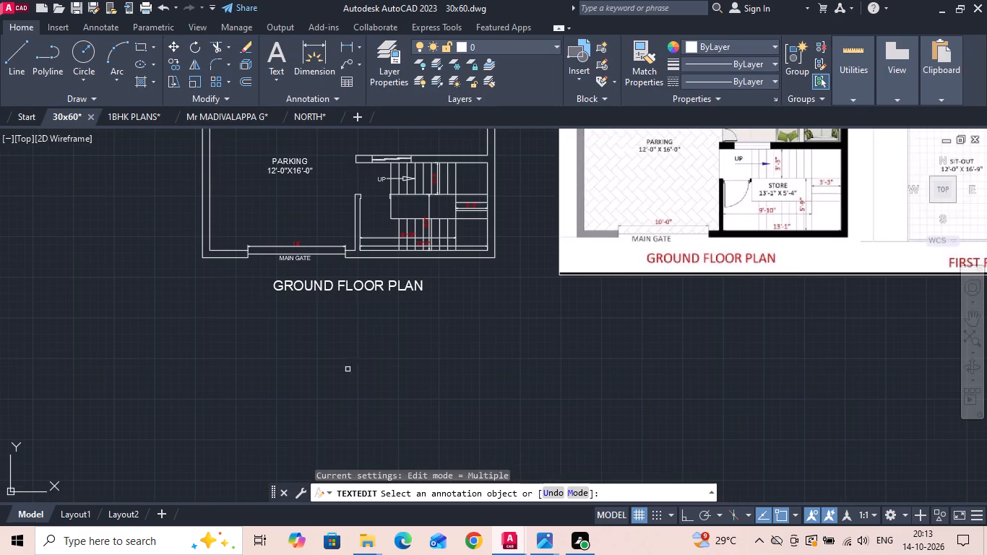
pyautogui.press('Escape')
# Dimension the ground floor plan's overall length from the bottom-left to the top-left outer corner, placing the vertical dimension outside the left wall.
pyautogui.scroll(-2, 354, 359)
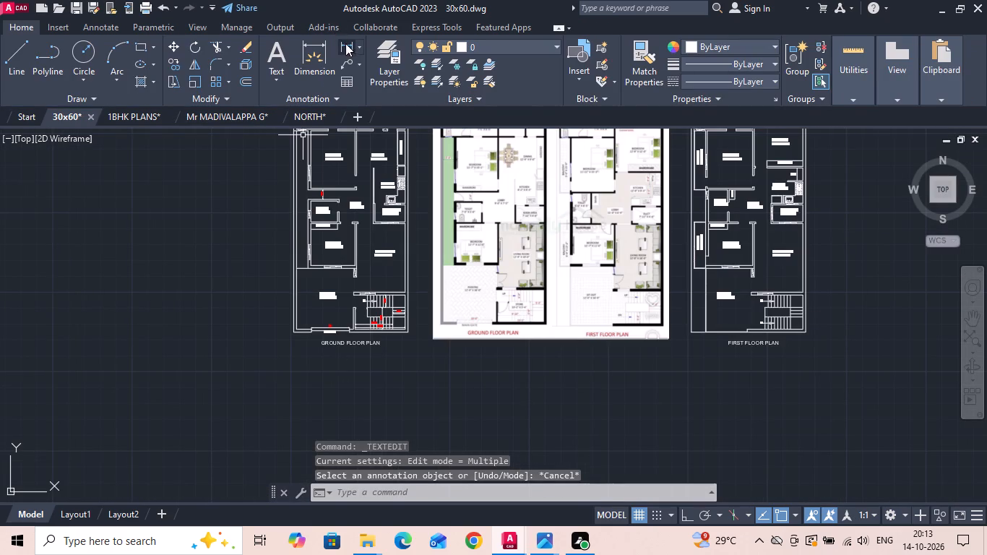
pyautogui.click(346, 44)
pyautogui.scroll(2, 279, 367)
pyautogui.click(307, 283)
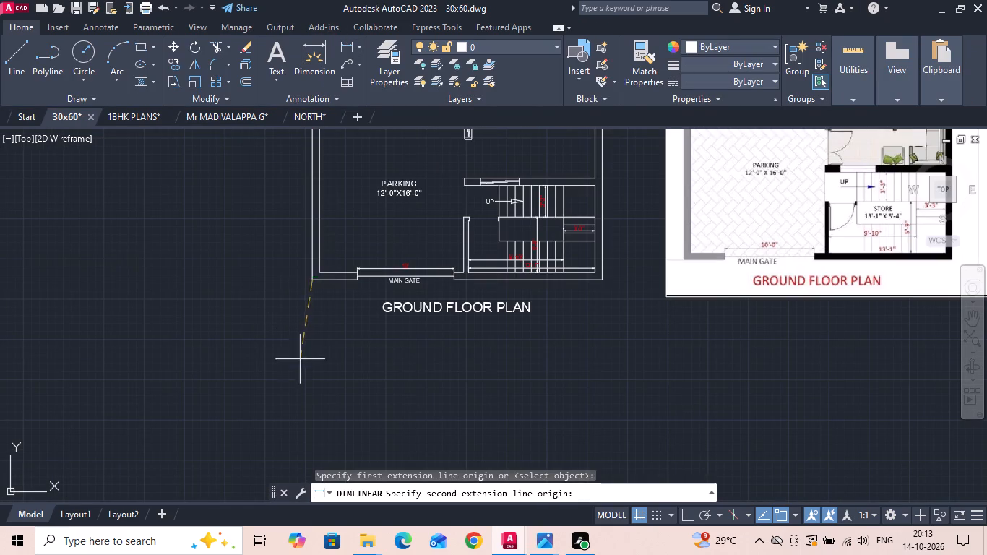
pyautogui.scroll(-2, 300, 378)
pyautogui.moveTo(309, 190); pyautogui.dragTo(284, 314, button='middle')
pyautogui.scroll(2, 265, 197)
pyautogui.scroll(3, 304, 317)
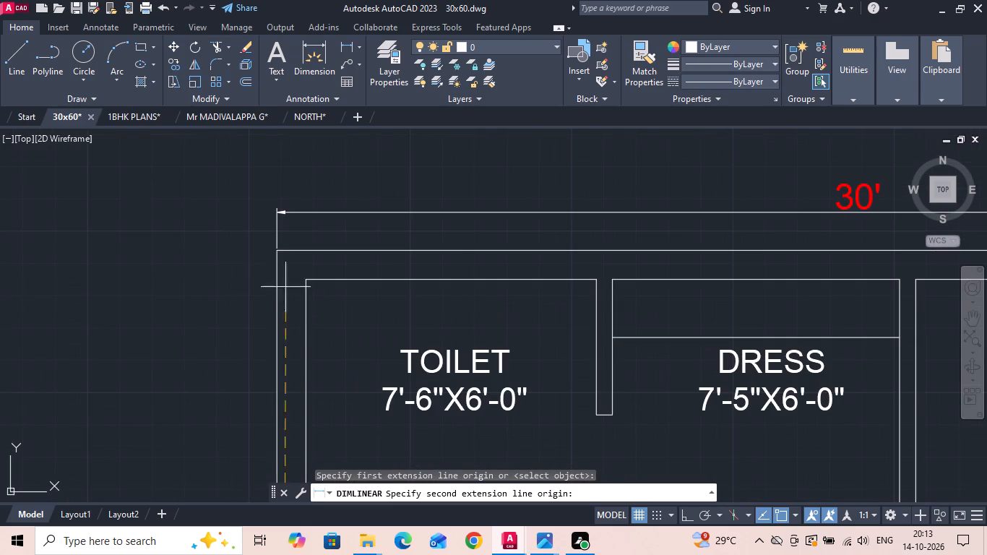
pyautogui.click(273, 251)
pyautogui.scroll(-3, 275, 247)
pyautogui.moveTo(267, 309); pyautogui.dragTo(295, 143, button='middle')
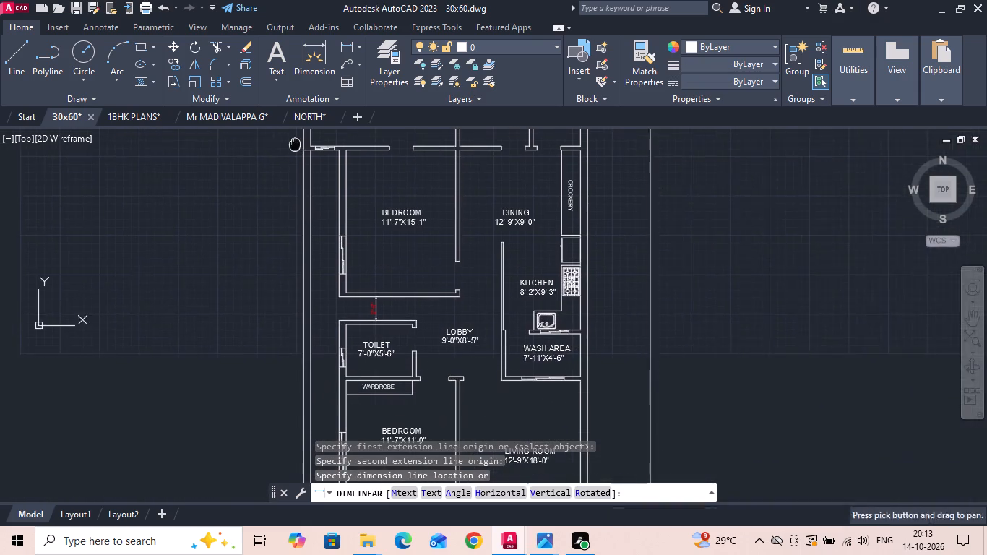
pyautogui.scroll(3, 284, 361)
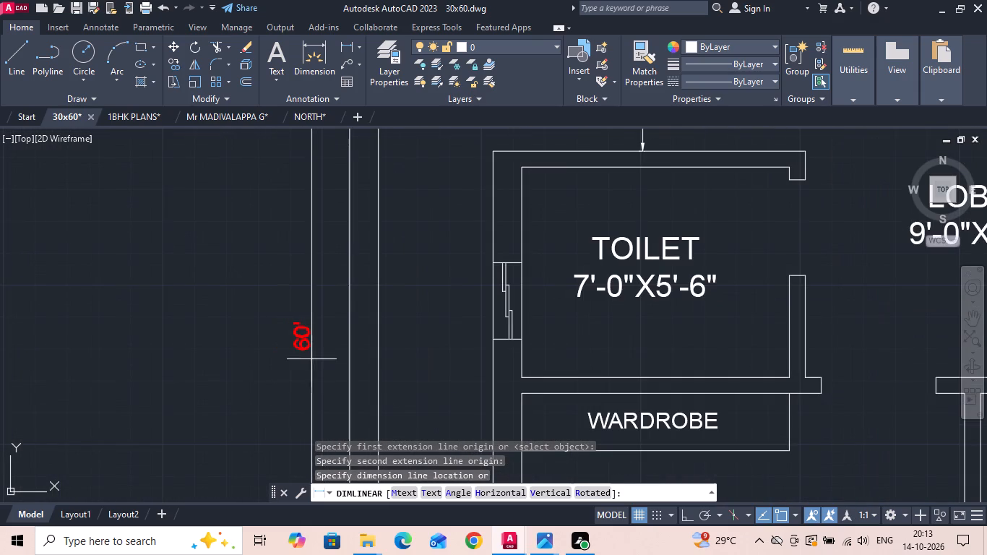
pyautogui.click(304, 337)
# Place the ground floor's vertical overall length dimension outside the left wall and set its text height to 9".
pyautogui.doubleClick(295, 331)
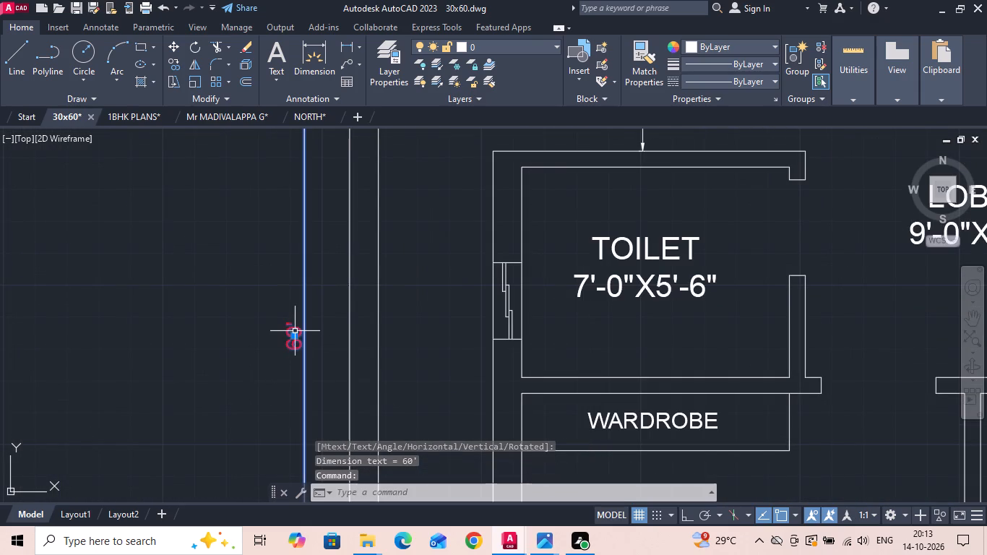
pyautogui.doubleClick(295, 330)
pyautogui.hotkey('ctrl', 'a')
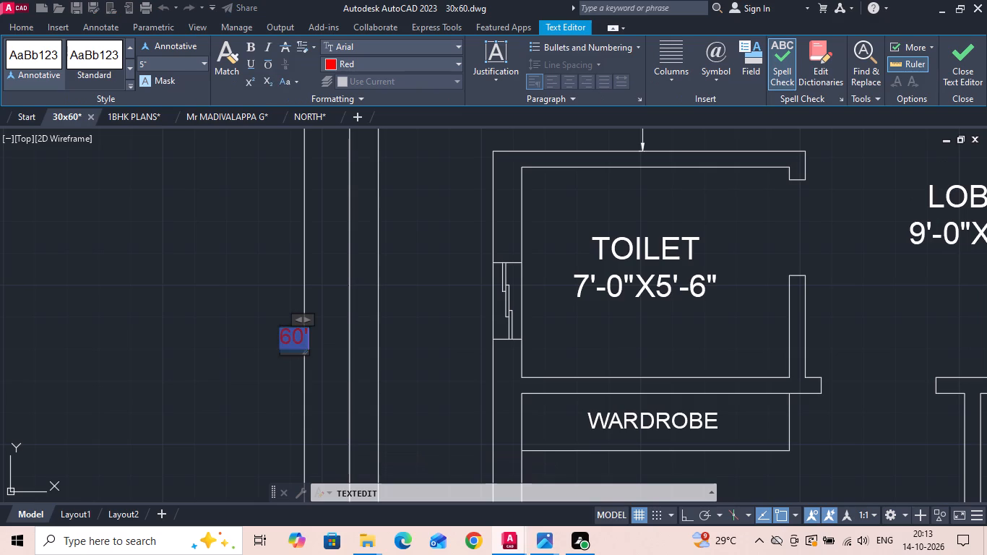
pyautogui.click(189, 61)
pyautogui.press('BackSpace')
pyautogui.write('8"')
pyautogui.press('Return')
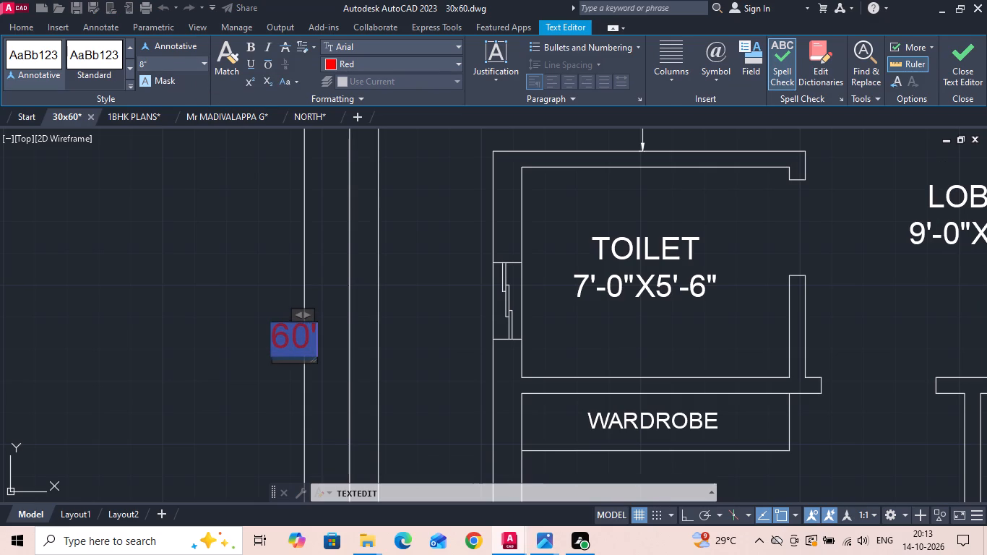
pyautogui.click(189, 61)
pyautogui.press('BackSpace')
pyautogui.press('9')
pyautogui.hotkey('shift', '"')
pyautogui.press('Return')
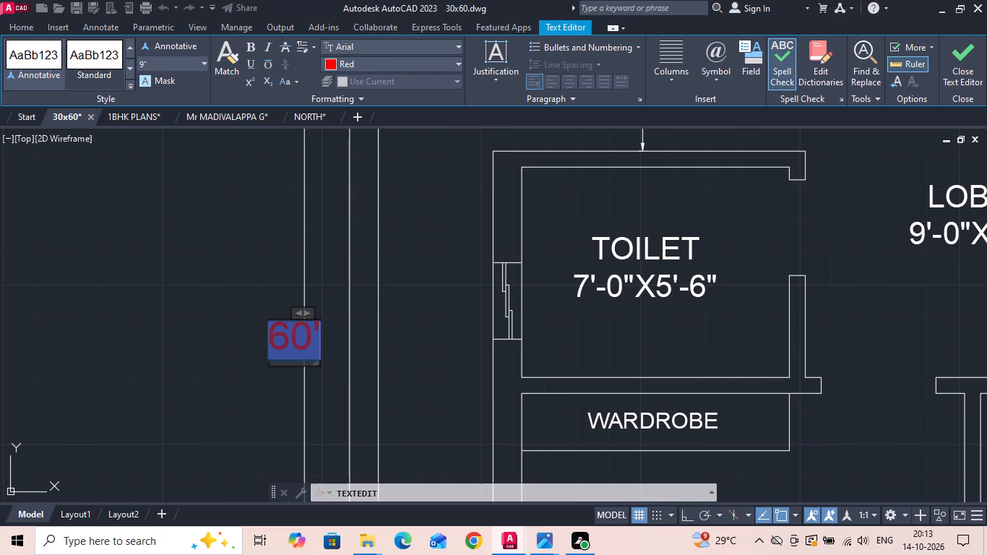
pyautogui.click(195, 244)
pyautogui.scroll(-5, 216, 299)
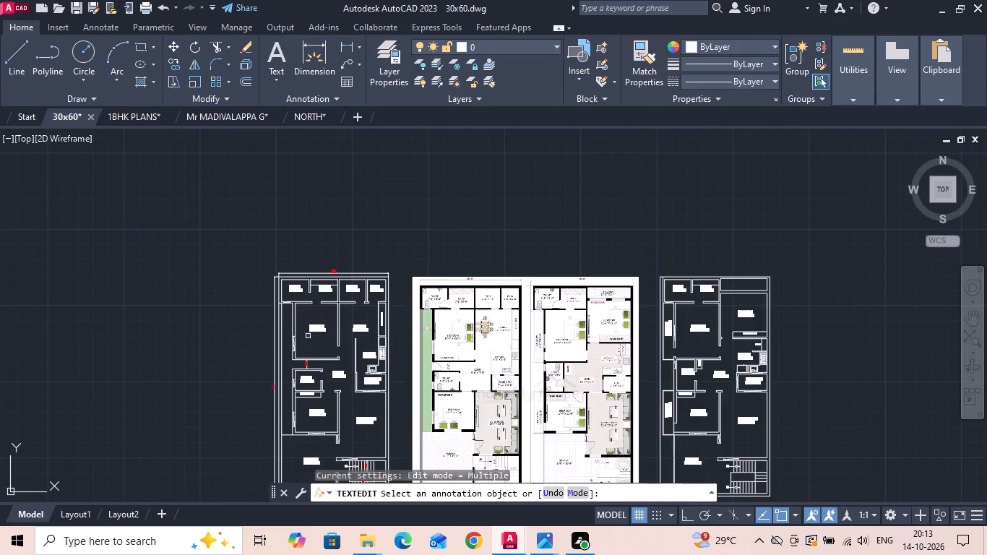
pyautogui.scroll(6, 332, 260)
pyautogui.press('Escape')
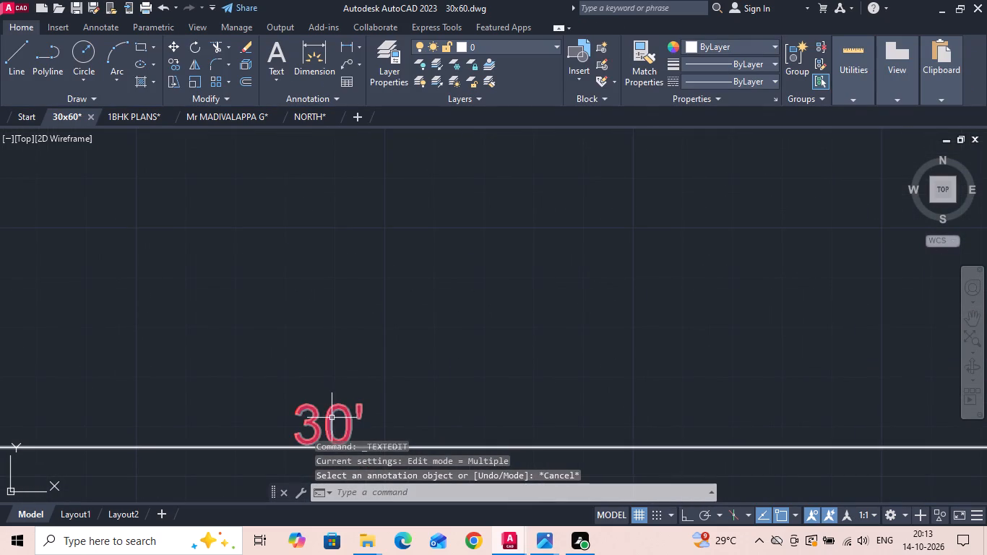
# Set the text height of the ground floor's overall width dimension above the top wall to 9".
pyautogui.doubleClick(328, 411)
pyautogui.hotkey('ctrl', 'a')
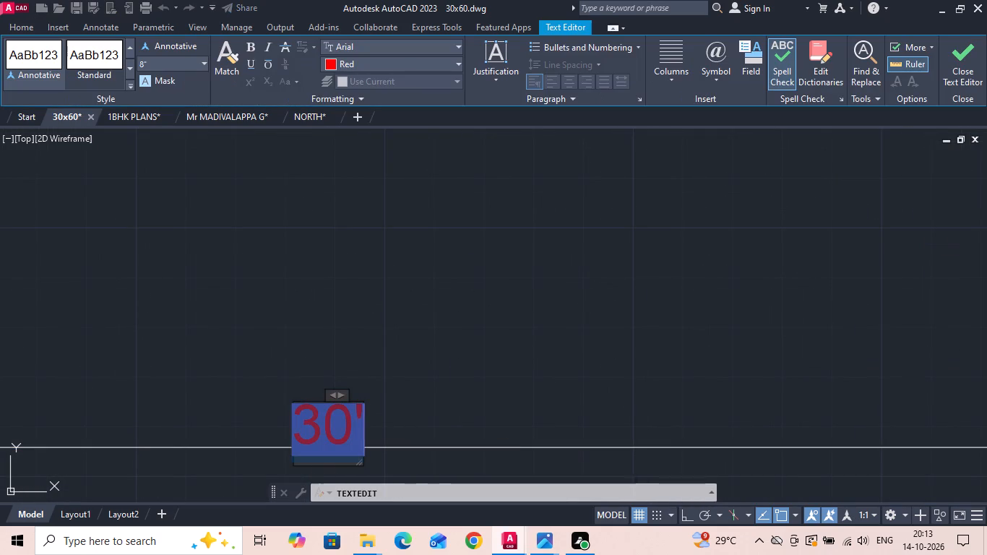
pyautogui.click(171, 65)
pyautogui.press('BackSpace')
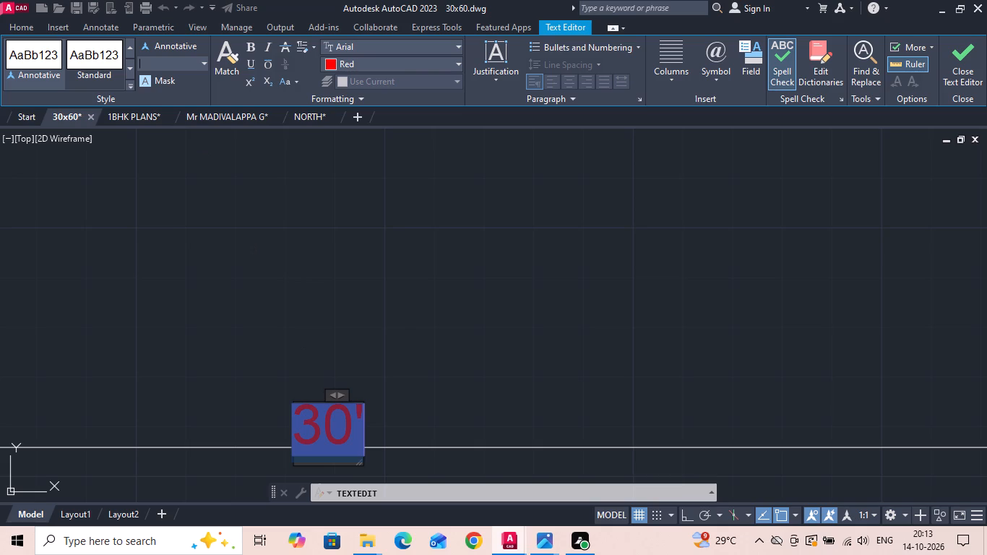
pyautogui.write('9"')
pyautogui.press('Return')
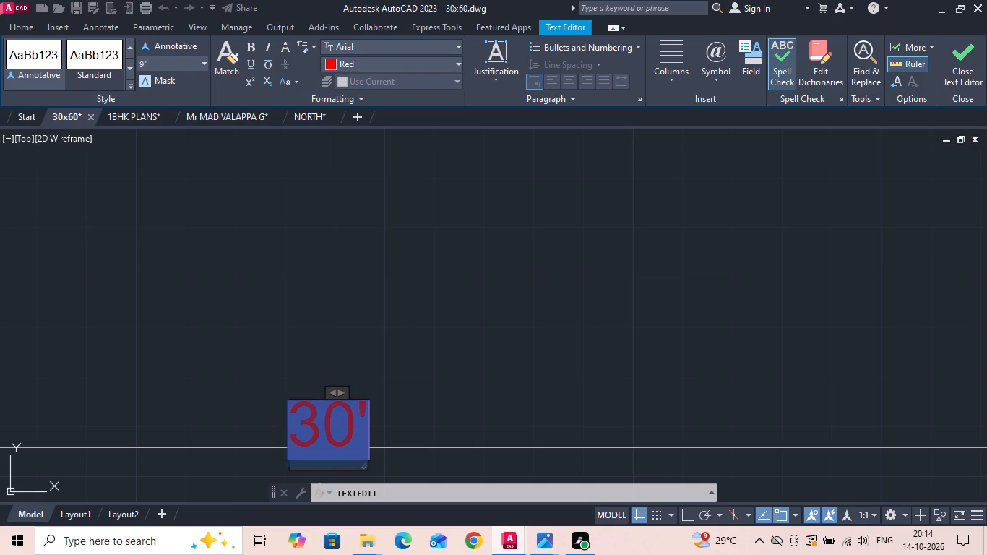
pyautogui.click(194, 213)
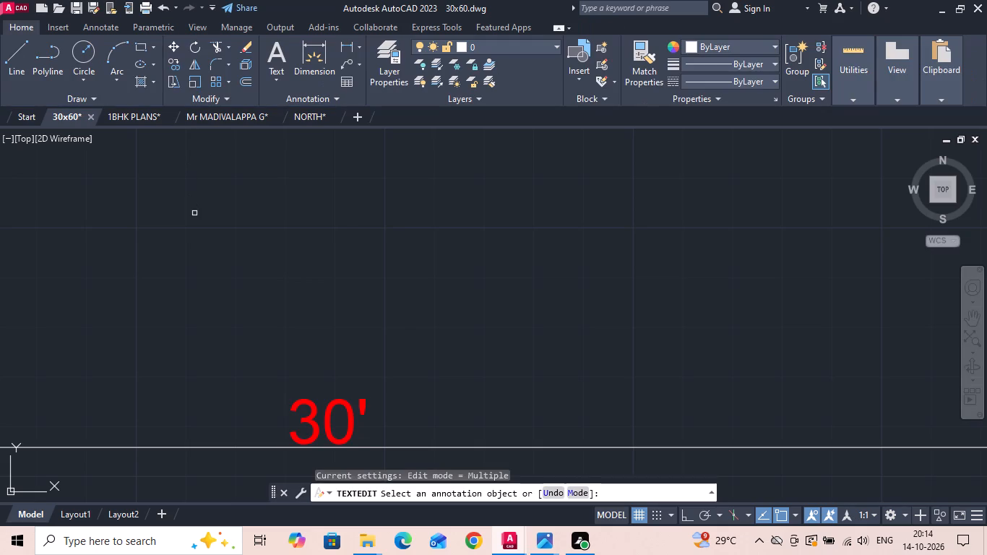
pyautogui.scroll(-6, 329, 264)
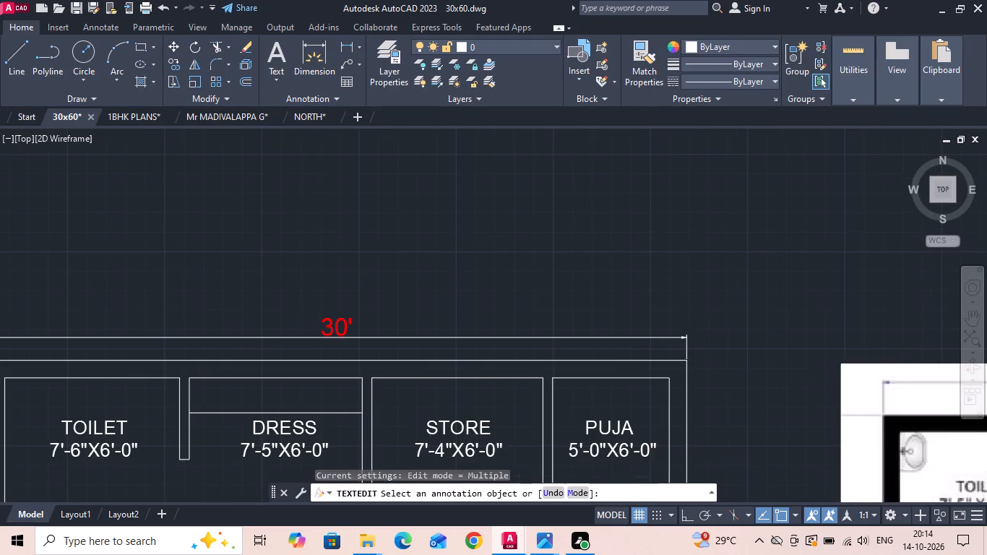
pyautogui.scroll(-2, 368, 281)
pyautogui.press('Escape')
# Dimension the first floor plan's overall width between its top outer corners, placing the dimension line just above the top wall.
pyautogui.scroll(-3, 192, 259)
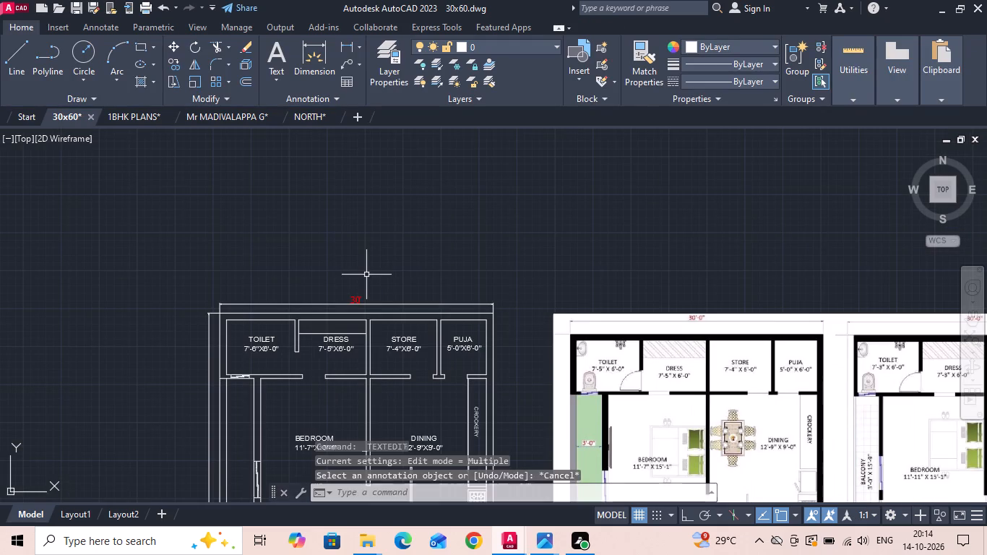
pyautogui.scroll(-2, 423, 254)
pyautogui.scroll(2, 553, 251)
pyautogui.scroll(2, 353, 296)
pyautogui.click(348, 46)
pyautogui.scroll(1, 433, 225)
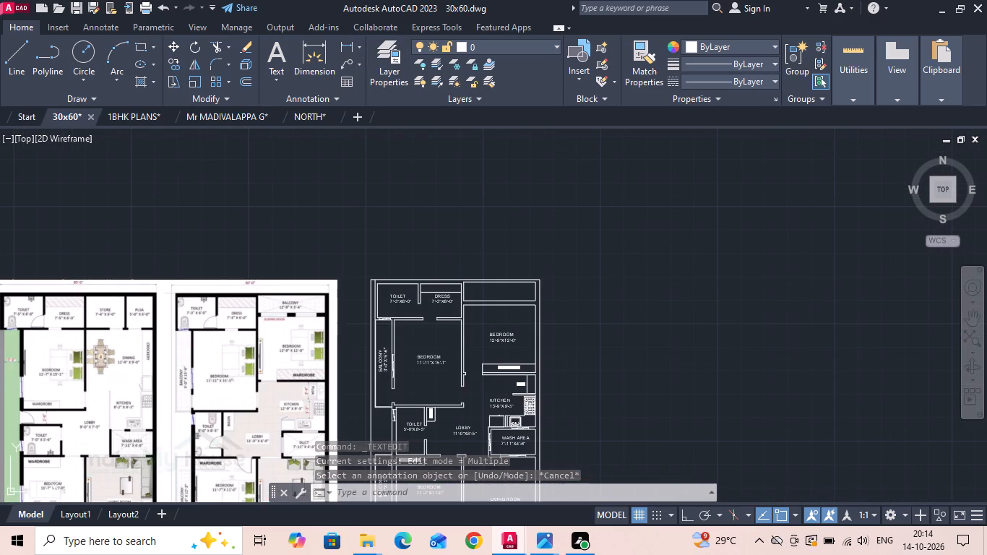
pyautogui.scroll(1, 394, 164)
pyautogui.scroll(2, 541, 277)
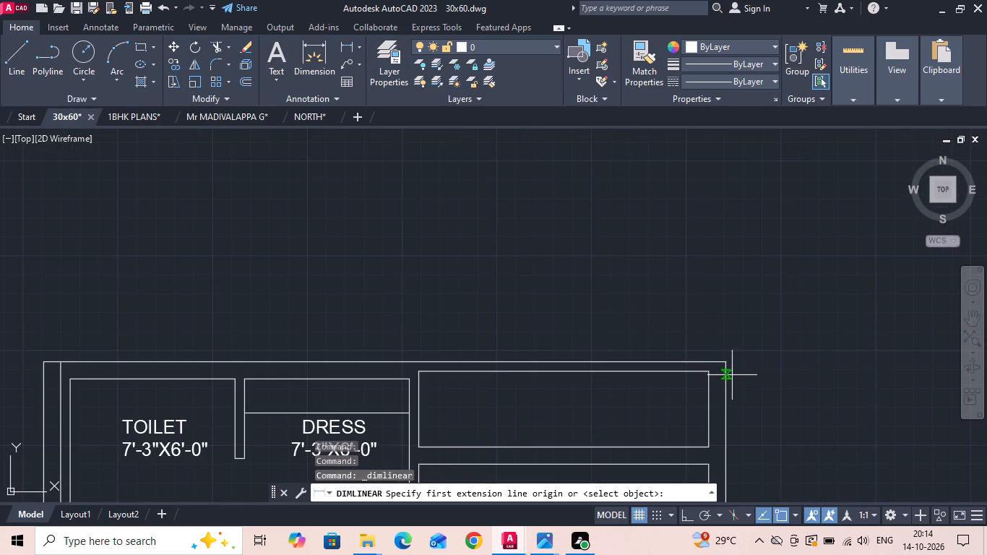
pyautogui.click(724, 361)
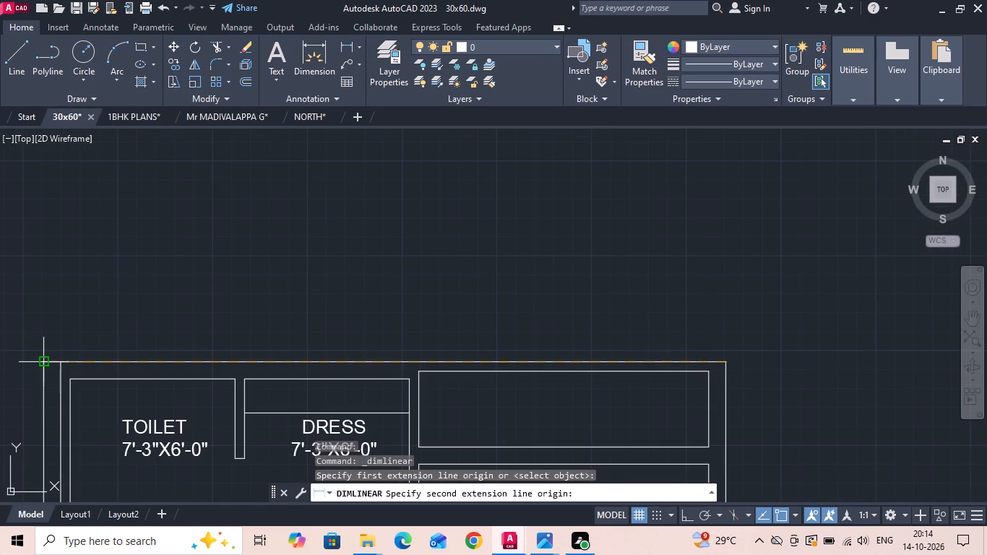
pyautogui.click(41, 363)
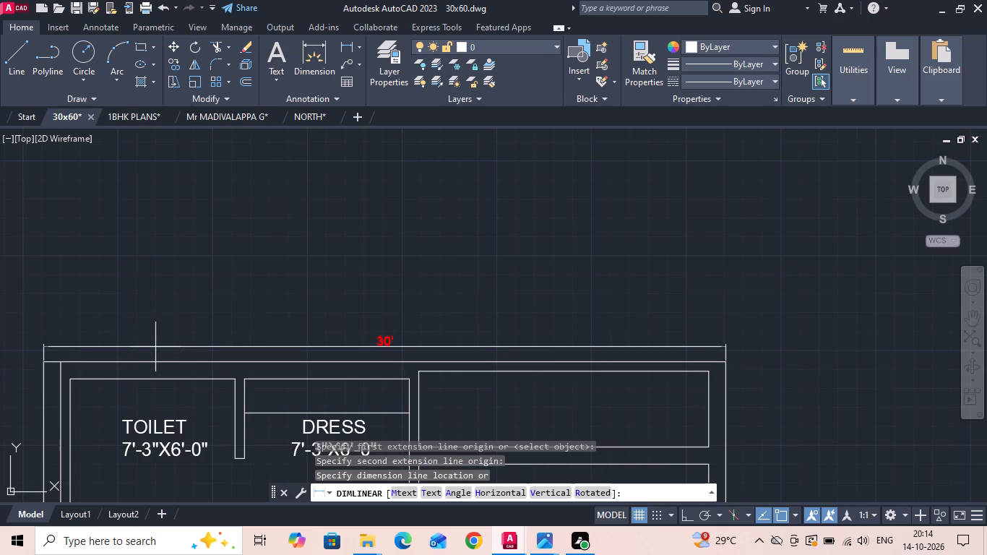
pyautogui.click(156, 346)
# Set the text height of the first floor's overall width dimension to 9".
pyautogui.doubleClick(387, 342)
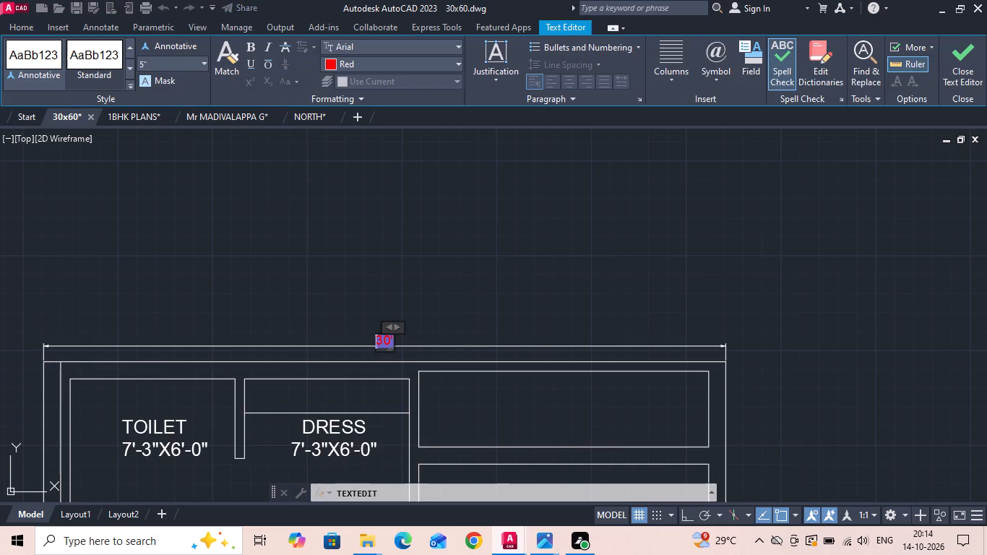
pyautogui.hotkey('ctrl', 'a')
pyautogui.click(174, 67)
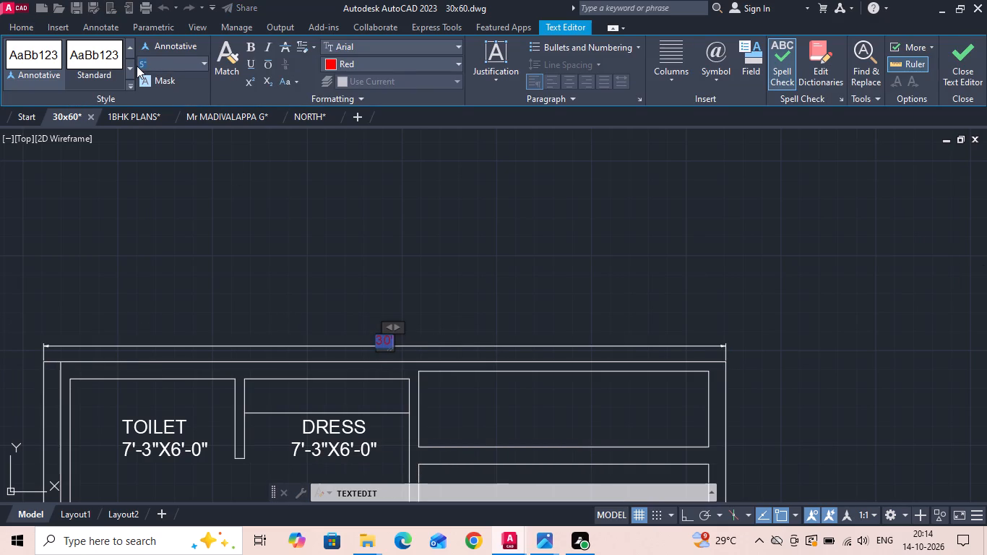
pyautogui.press('BackSpace')
pyautogui.write('9"')
pyautogui.press('Return')
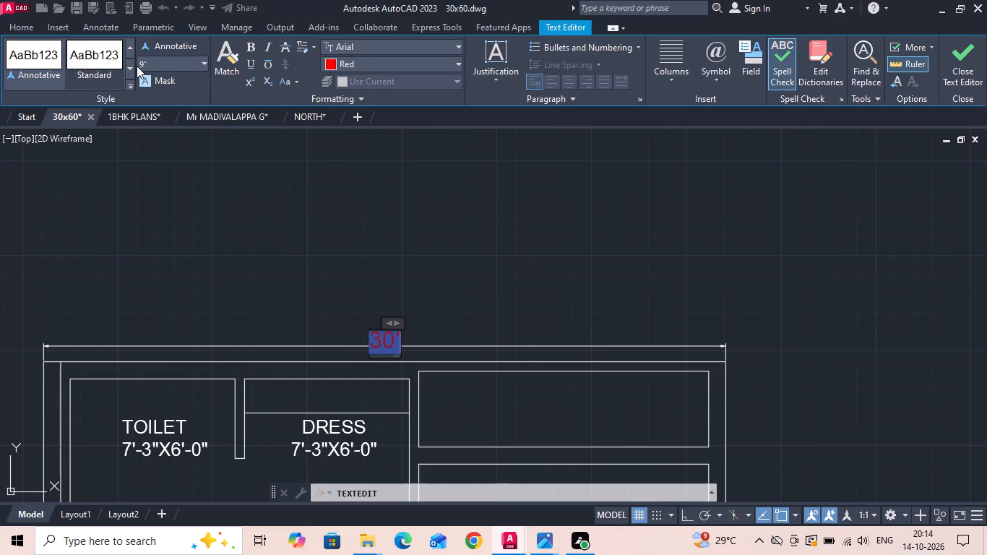
pyautogui.click(337, 251)
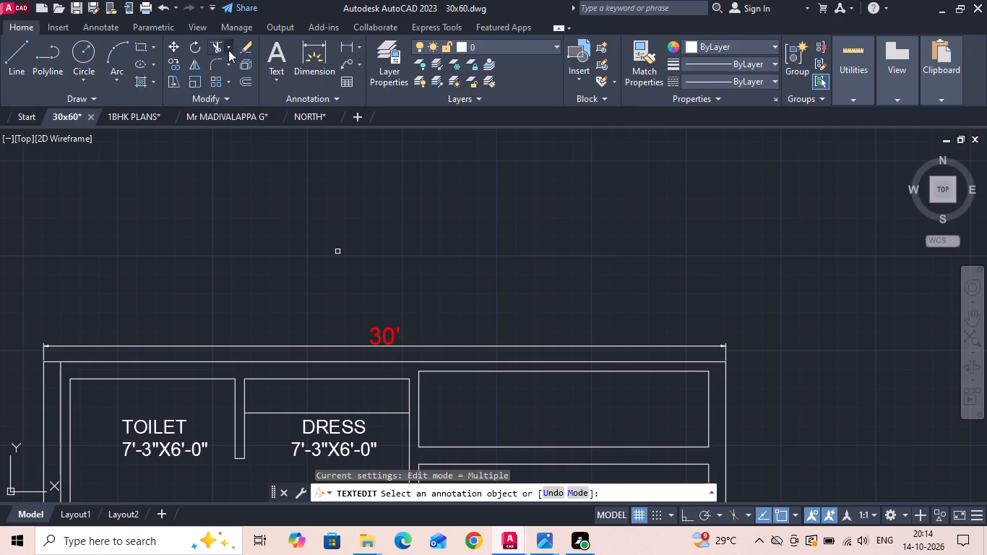
# Dimension the first floor plan's overall length from the top-left to the bottom-left outer corner, placing the vertical dimension outside the left wall.
pyautogui.click(344, 43)
pyautogui.scroll(2, 54, 376)
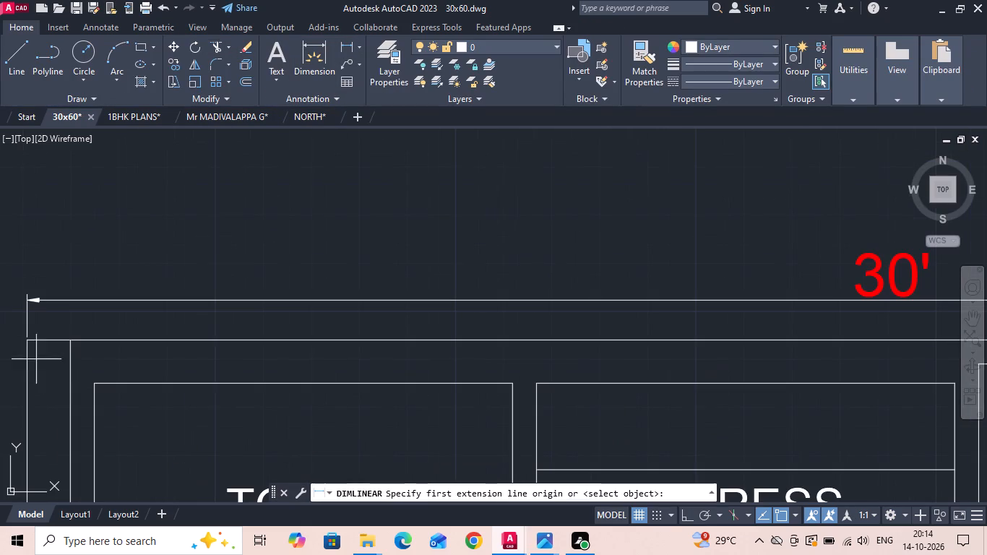
pyautogui.click(27, 342)
pyautogui.scroll(-6, 290, 202)
pyautogui.moveTo(264, 385); pyautogui.dragTo(285, 240, button='middle')
pyautogui.scroll(1, 300, 366)
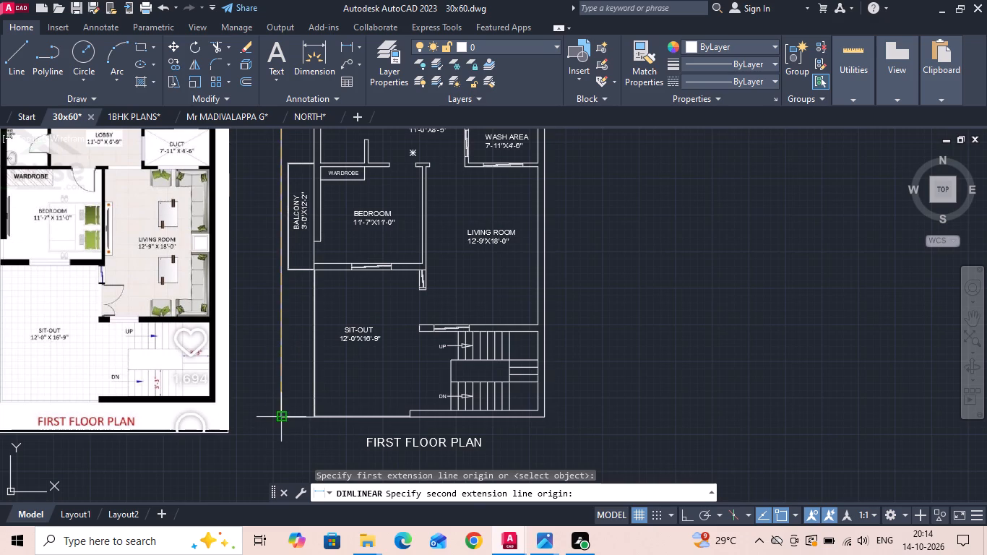
pyautogui.click(281, 416)
pyautogui.click(269, 370)
# Set the text height of the first floor's overall length dimension to 9".
pyautogui.scroll(2, 270, 156)
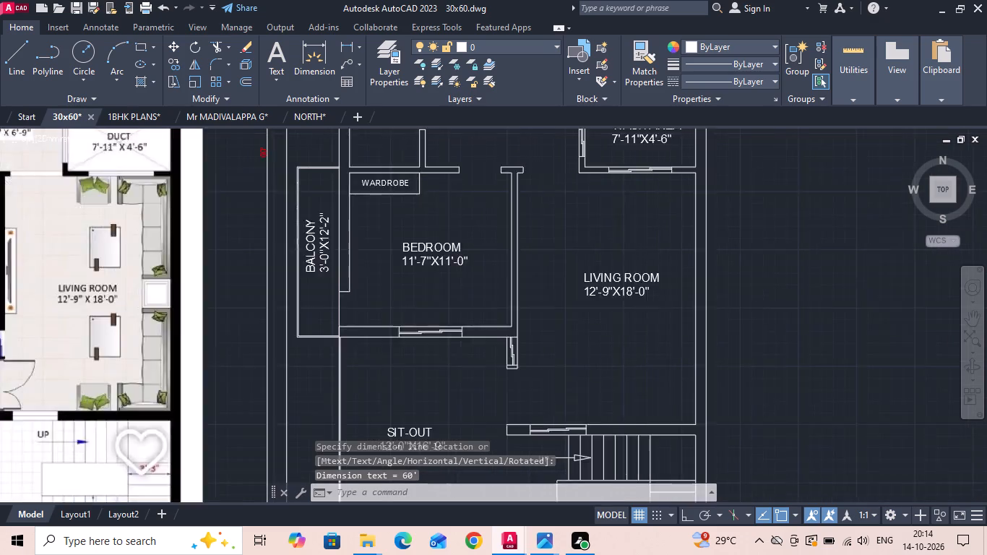
pyautogui.click(259, 140)
pyautogui.doubleClick(259, 140)
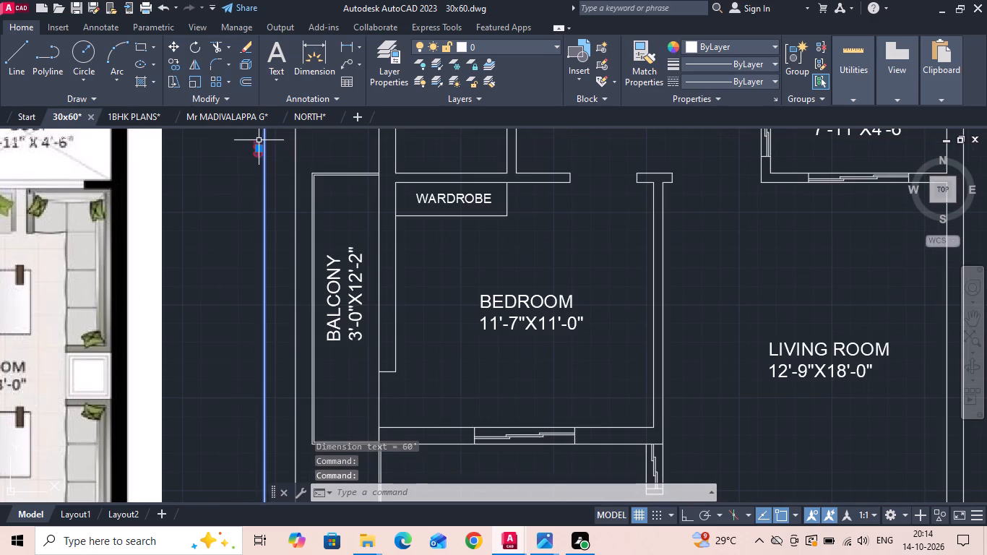
pyautogui.hotkey('ctrl', 'a')
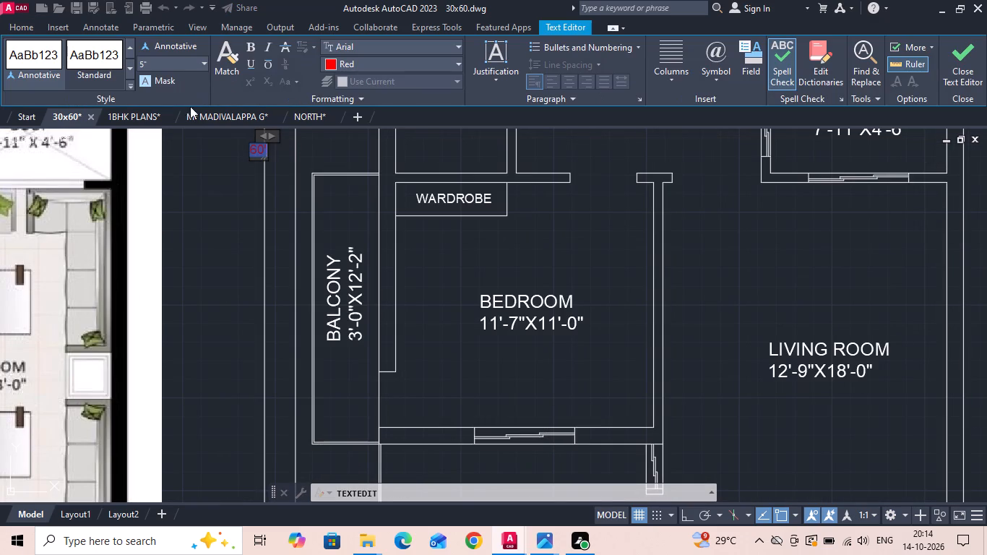
pyautogui.click(168, 68)
pyautogui.press('BackSpace')
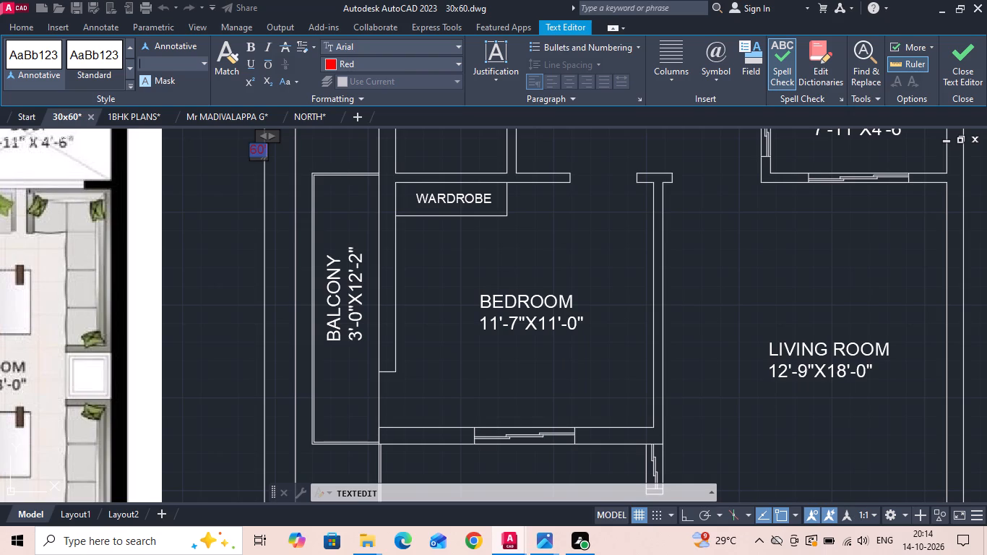
pyautogui.write('9"')
pyautogui.press('Return')
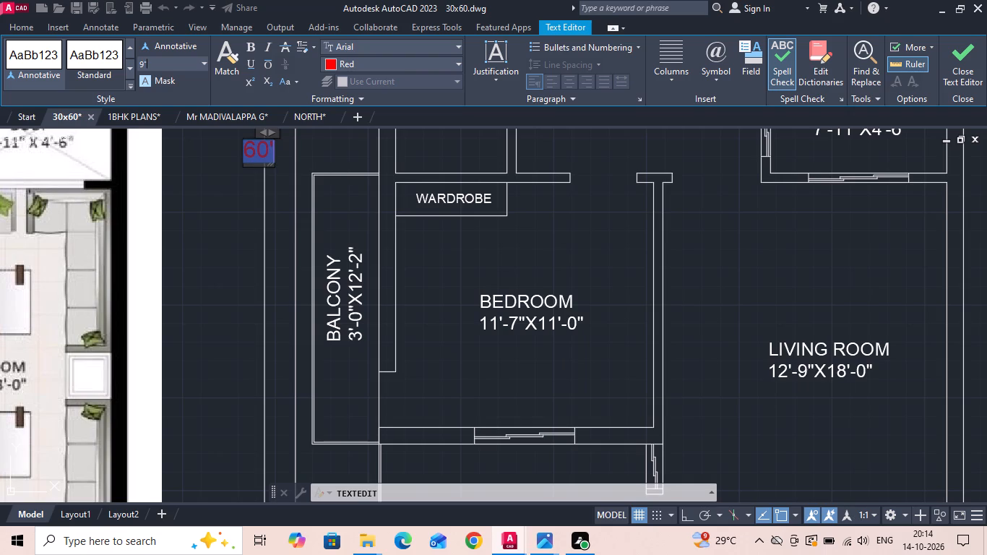
pyautogui.click(278, 279)
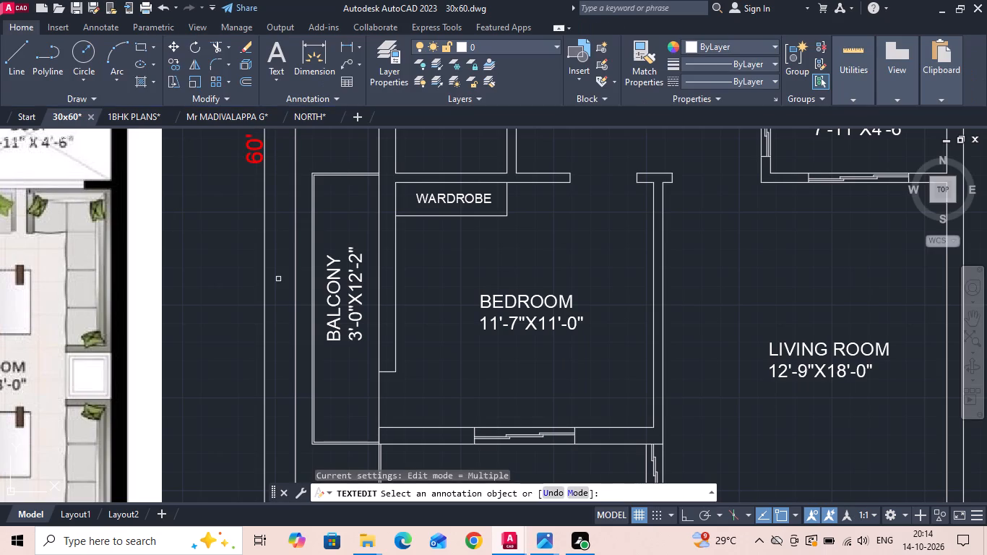
pyautogui.scroll(-3, 279, 279)
pyautogui.press('Escape')
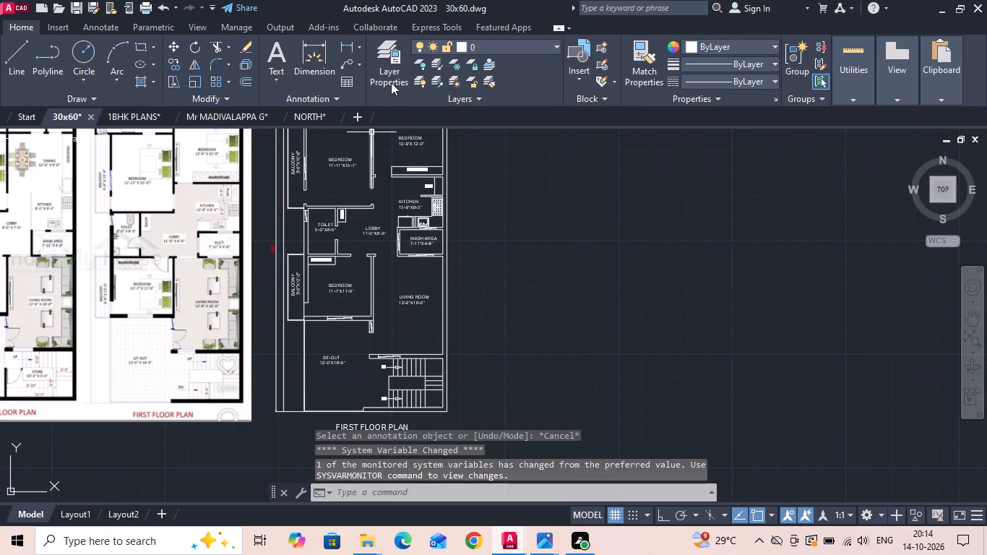
# Dimension the width of the first floor's DN stair flight with a vertical linear dimension placed between its treads.
pyautogui.click(342, 43)
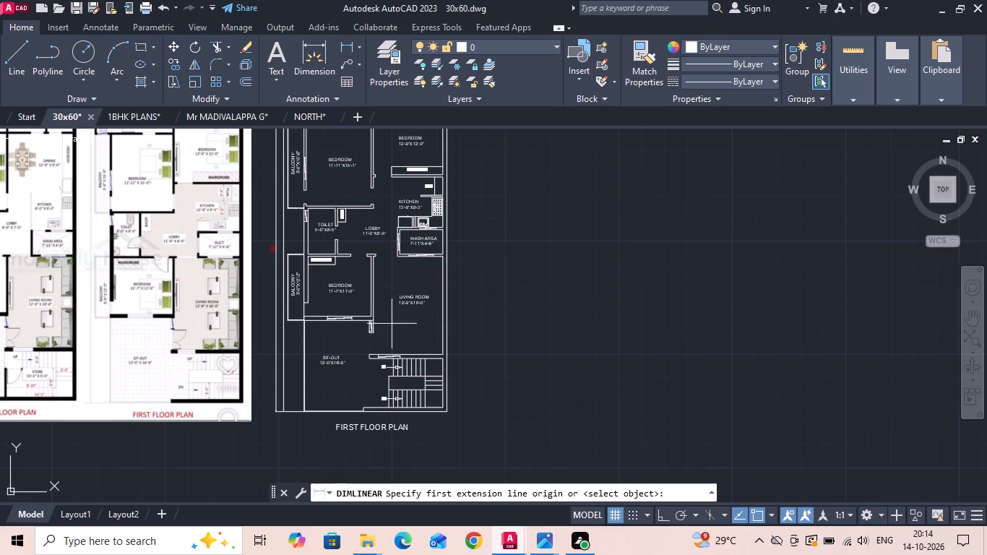
pyautogui.scroll(5, 395, 397)
pyautogui.click(421, 403)
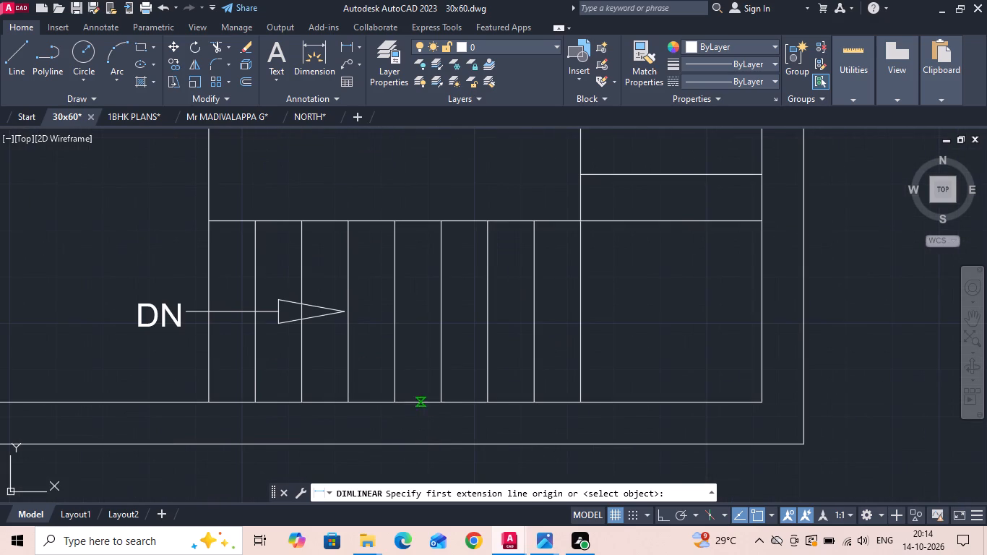
pyautogui.click(418, 220)
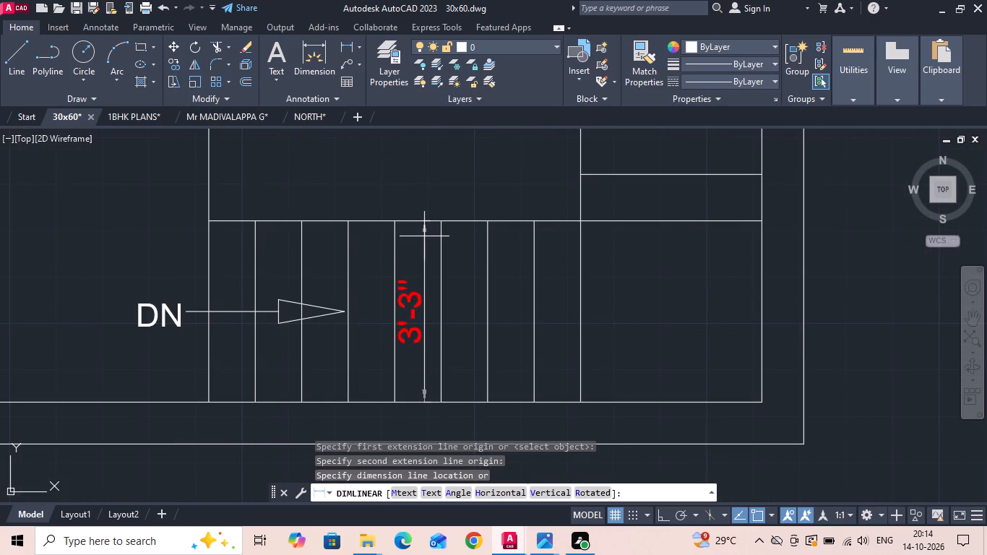
pyautogui.click(424, 236)
pyautogui.moveTo(515, 294); pyautogui.dragTo(463, 333, button='middle')
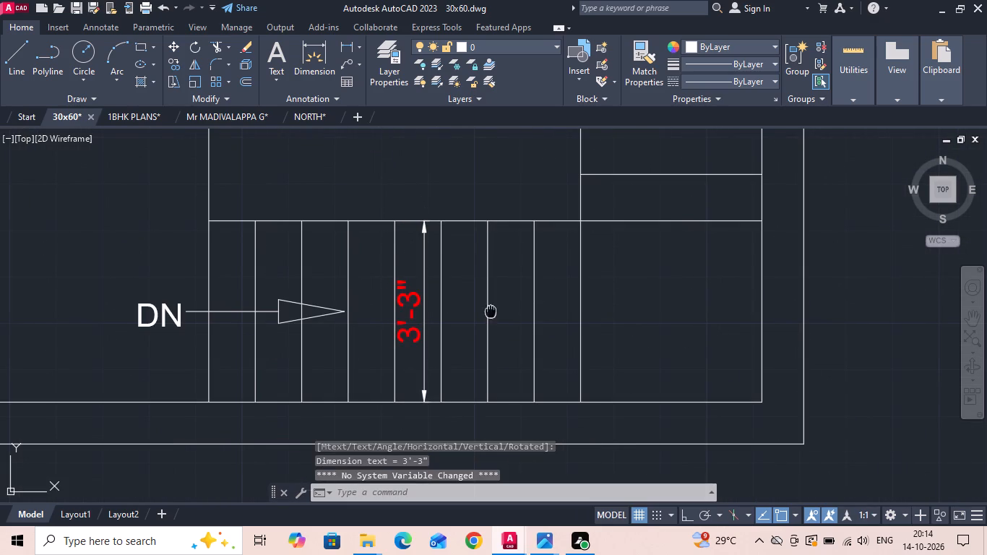
# Dimension the width of the first floor stair's middle treads, between the UP and DN flights, with a horizontal linear dimension inside them.
pyautogui.moveTo(463, 333); pyautogui.dragTo(393, 390, button='middle')
pyautogui.press('space')
pyautogui.click(457, 253)
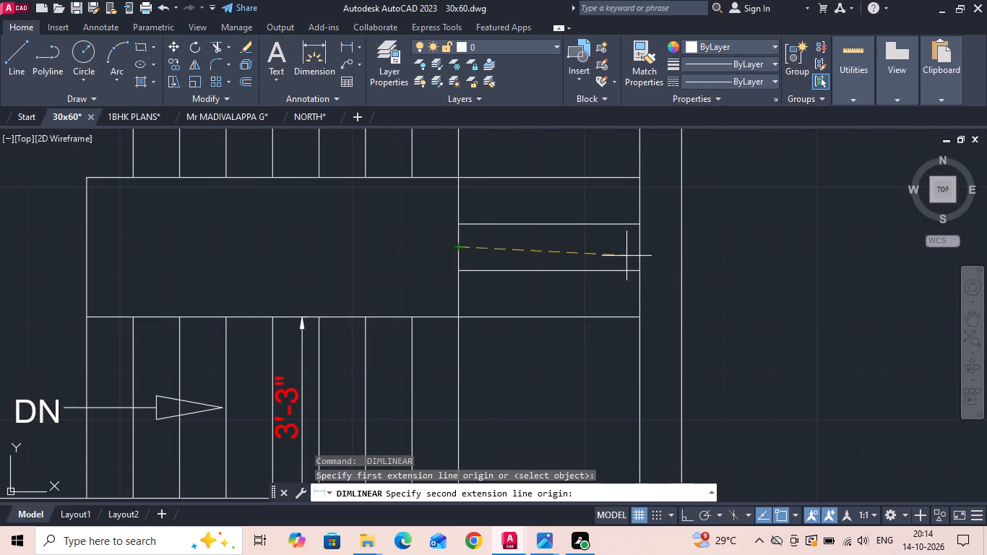
pyautogui.click(637, 249)
pyautogui.click(634, 261)
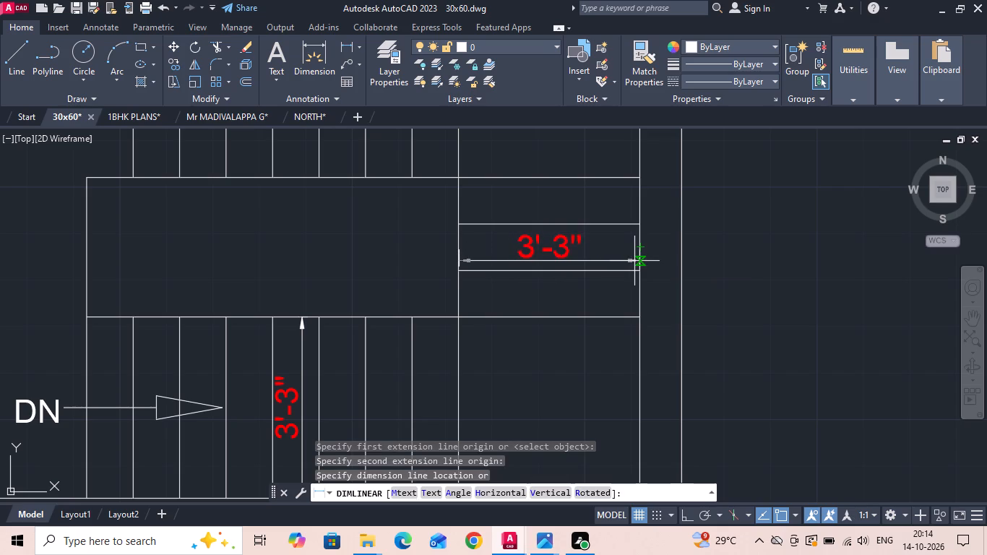
# Save the 30x60 drawing.
pyautogui.hotkey('ctrl', 's')
pyautogui.hotkey('ctrl', 's')
pyautogui.hotkey('ctrl', 's')
pyautogui.hotkey('ctrl', 's')
pyautogui.hotkey('ctrl', 's')
pyautogui.hotkey('ctrl', 's')
pyautogui.hotkey('ctrl', 's')
pyautogui.hotkey('ctrl', 's')
pyautogui.hotkey('ctrl', 's')
pyautogui.hotkey('ctrl', 's')
# Check the first floor plan's stair dimensions against the reference image and save the 30x60 drawing again.
pyautogui.scroll(-2, 525, 332)
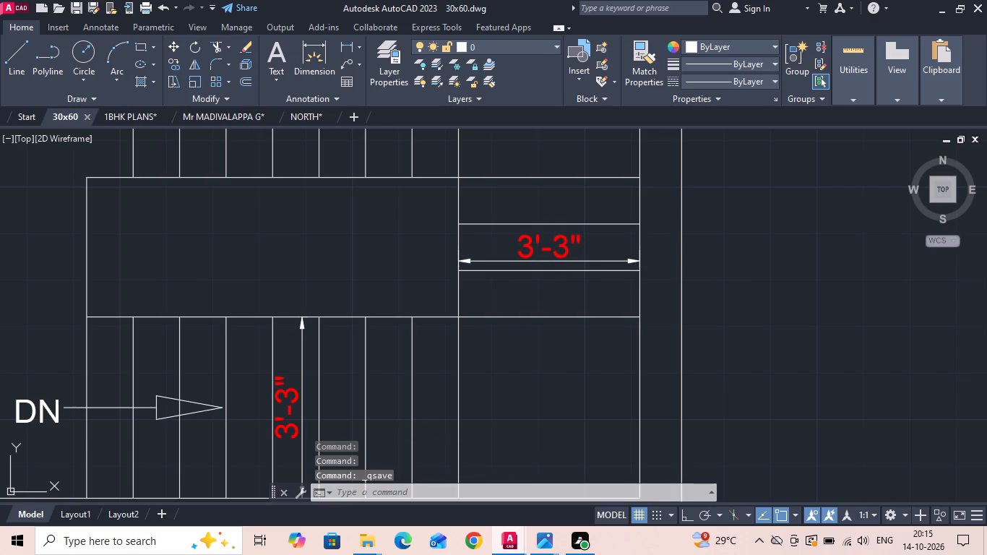
pyautogui.scroll(-5, 523, 333)
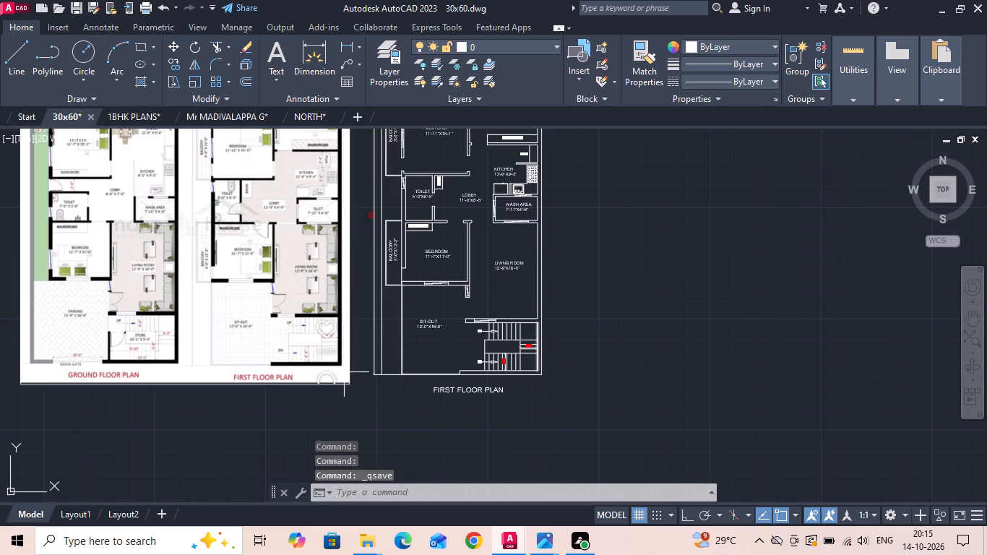
pyautogui.scroll(2, 278, 355)
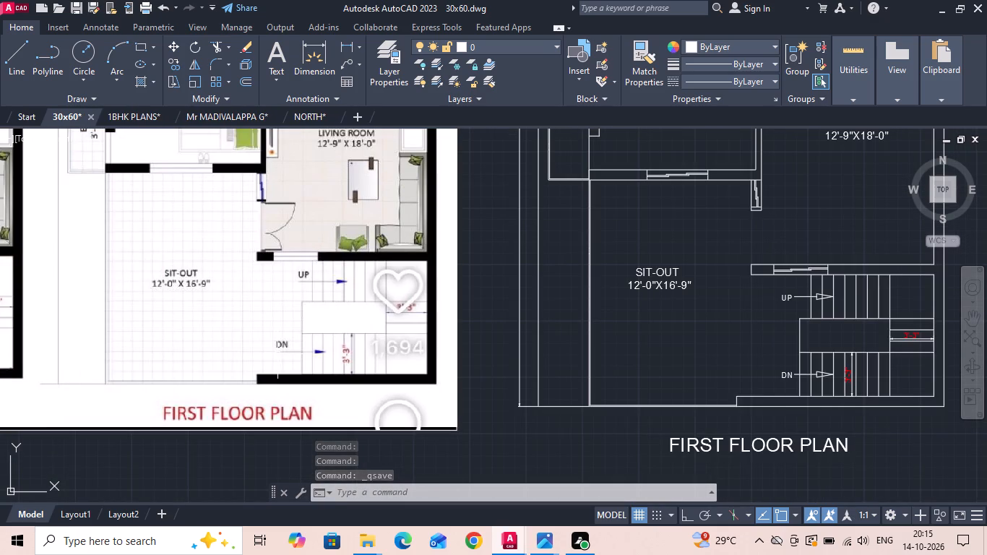
pyautogui.scroll(-1, 387, 412)
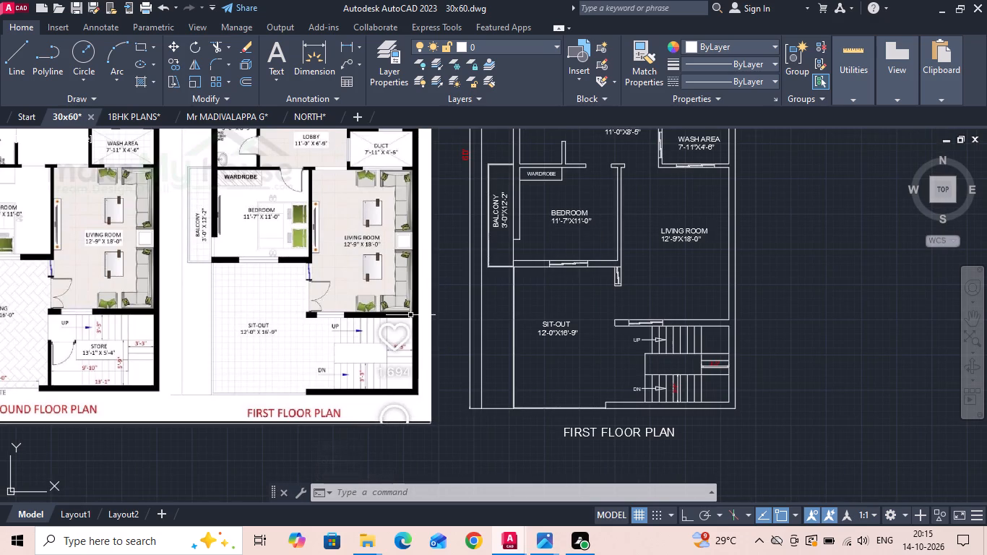
pyautogui.hotkey('ctrl', 's')
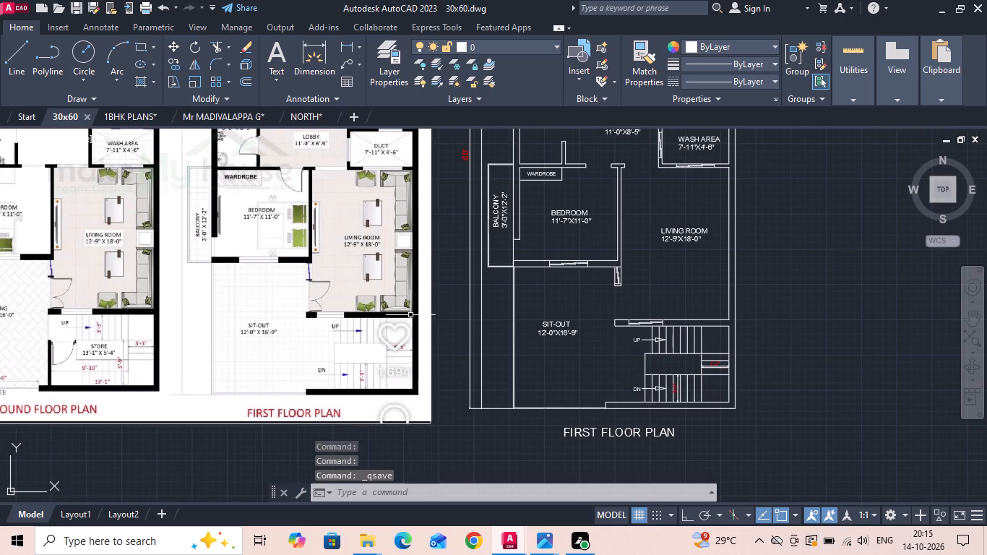
pyautogui.hotkey('ctrl', 's')
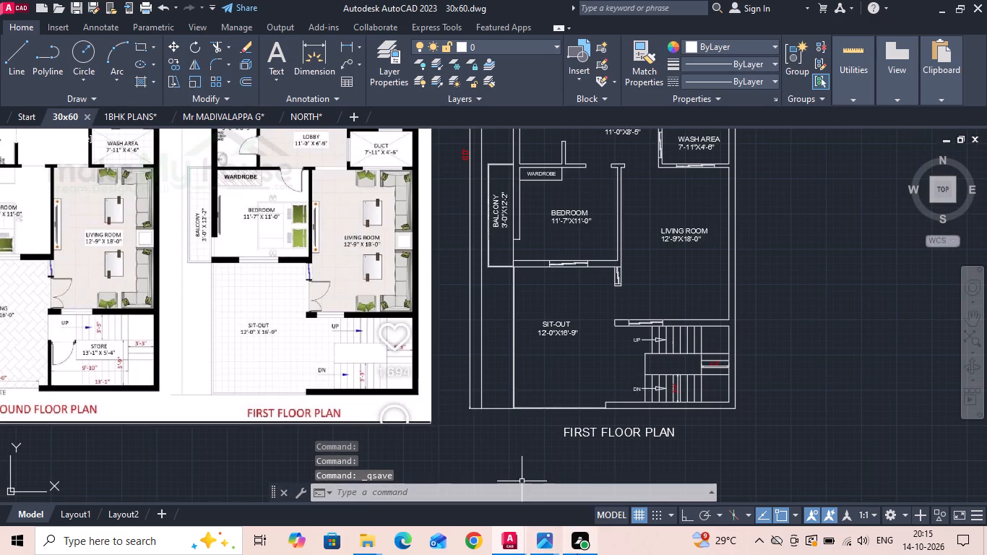
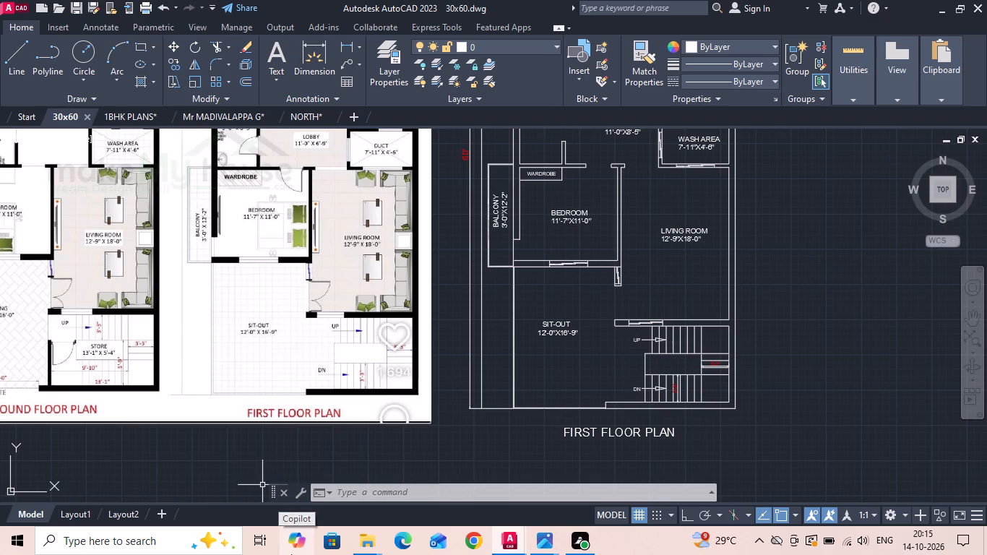
# Save the 30x60 drawing.
pyautogui.press('Escape')
pyautogui.hotkey('ctrl', 's')
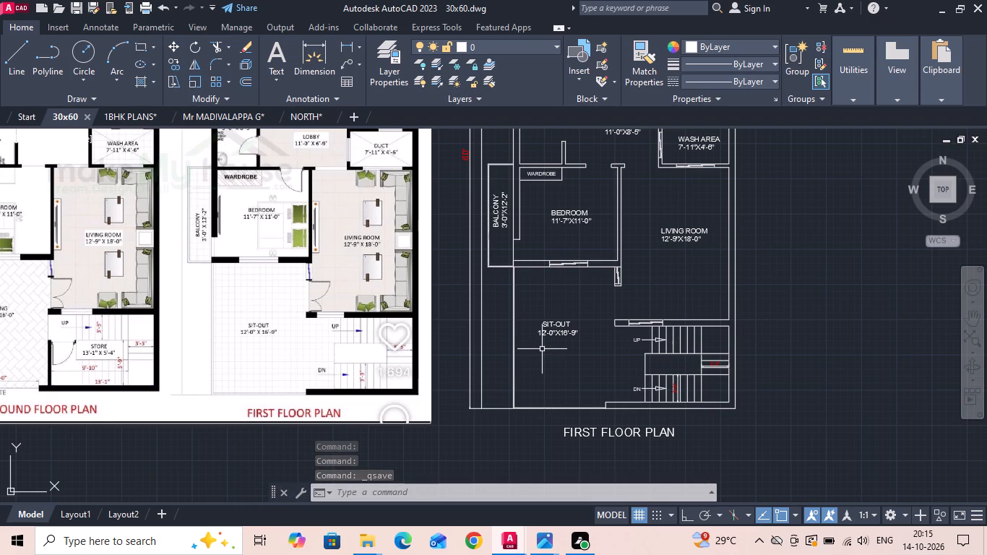
pyautogui.press('Escape')
pyautogui.hotkey('ctrl', 's')
# Replace WASH AREA with DUCT in the first floor plan's 7'-11"X4'-6" label, indenting the word by four spaces.
pyautogui.scroll(-1, 499, 398)
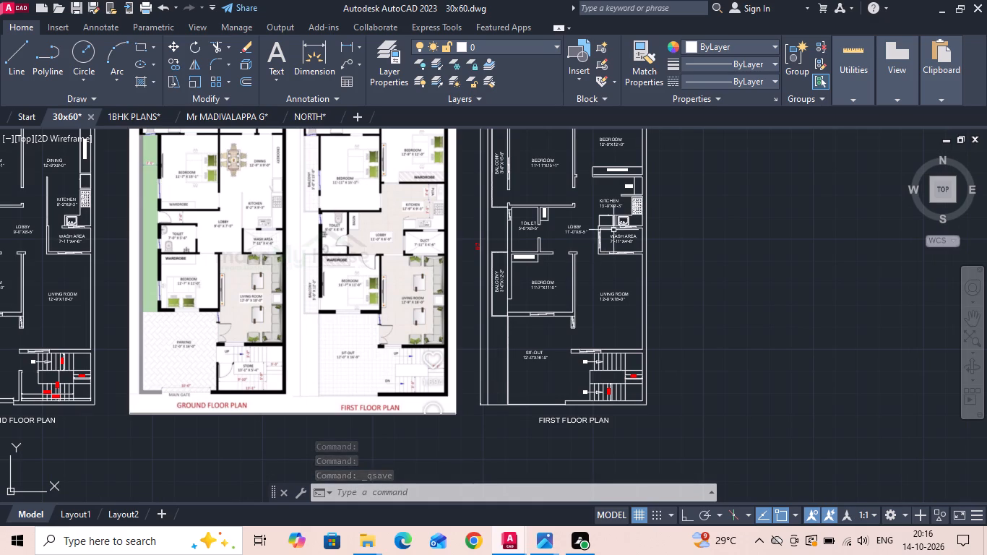
pyautogui.scroll(2, 615, 228)
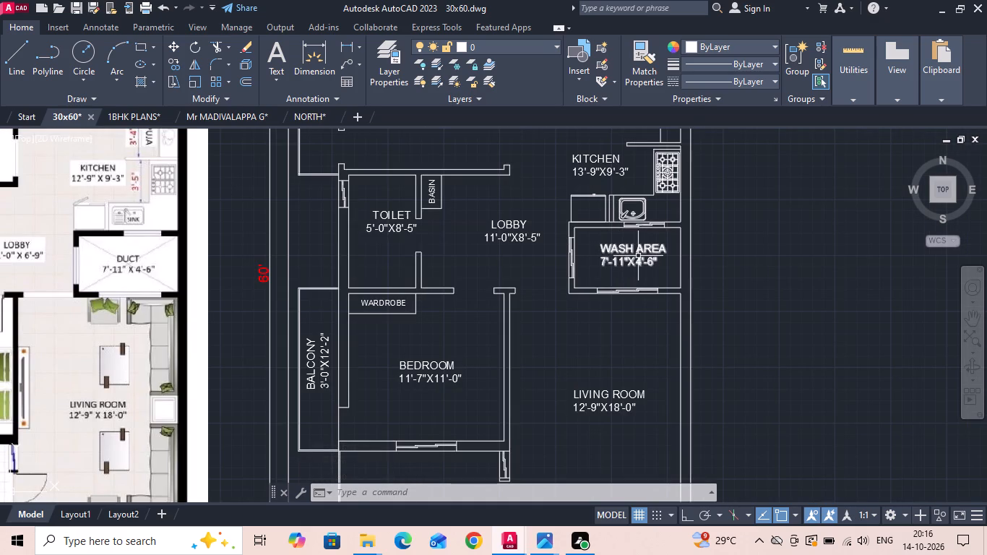
pyautogui.doubleClick(643, 248)
pyautogui.scroll(2, 643, 248)
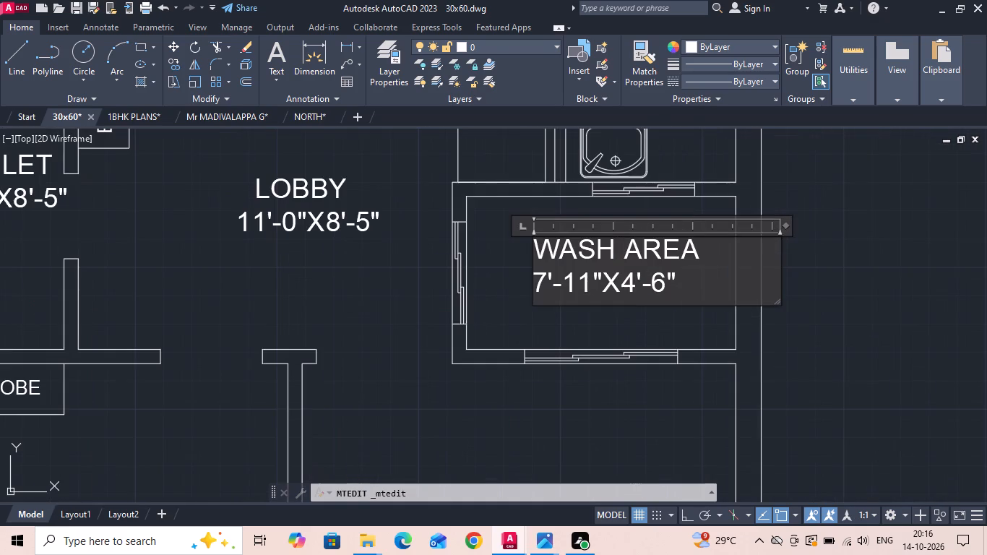
pyautogui.moveTo(697, 249); pyautogui.dragTo(461, 249)
pyautogui.press('BackSpace')
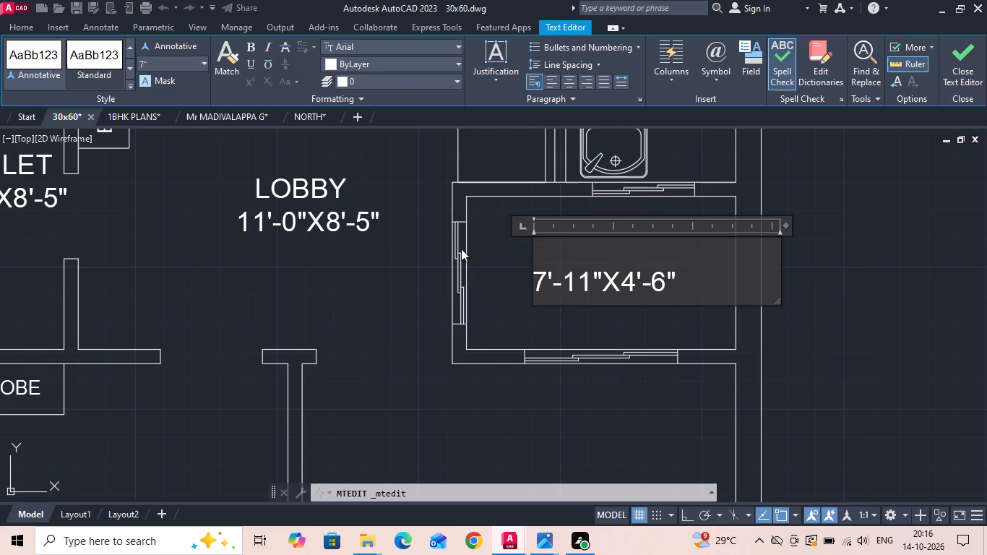
pyautogui.write('DU')
pyautogui.write('CT')
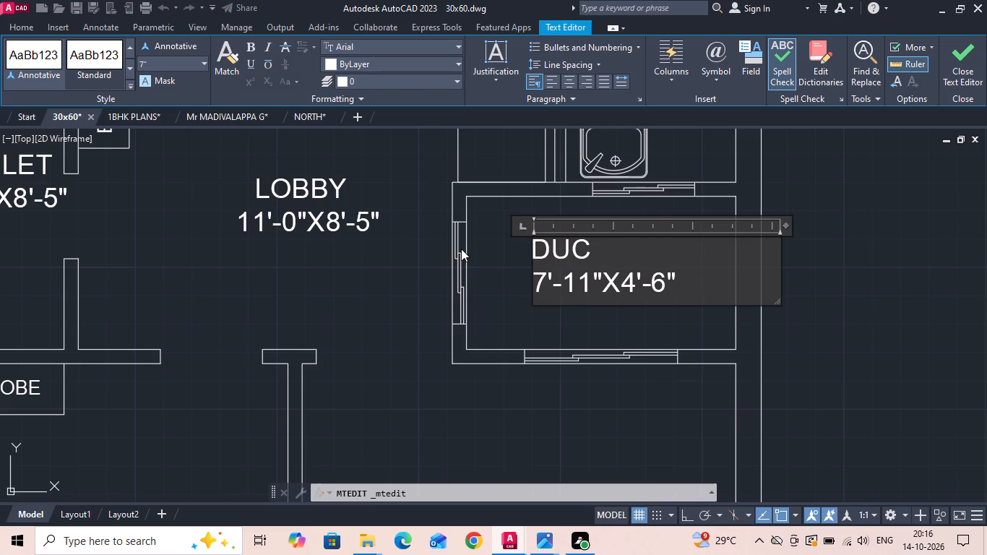
pyautogui.click(537, 246)
pyautogui.press('space')
pyautogui.press('space')
pyautogui.press('space')
pyautogui.press('space')
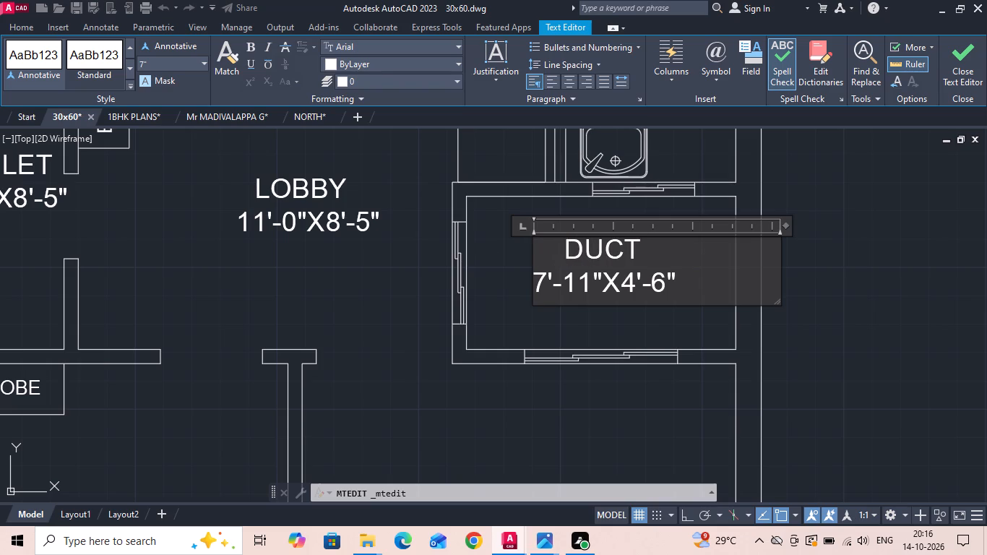
pyautogui.click(521, 296)
# Draw two crossing diagonal lines between the inner corners of the first floor's duct.
pyautogui.press('l')
pyautogui.press('space')
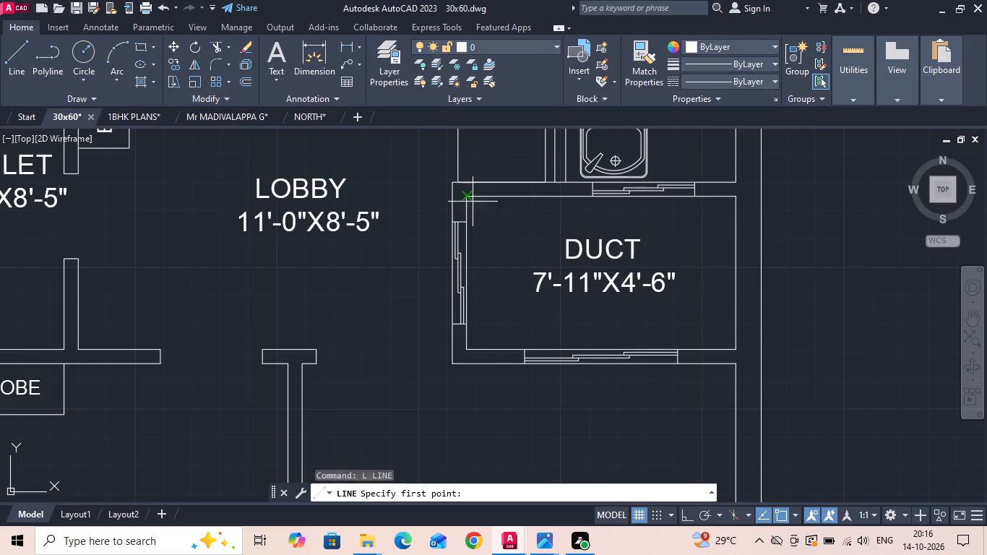
pyautogui.click(466, 197)
pyautogui.click(738, 352)
pyautogui.press('space')
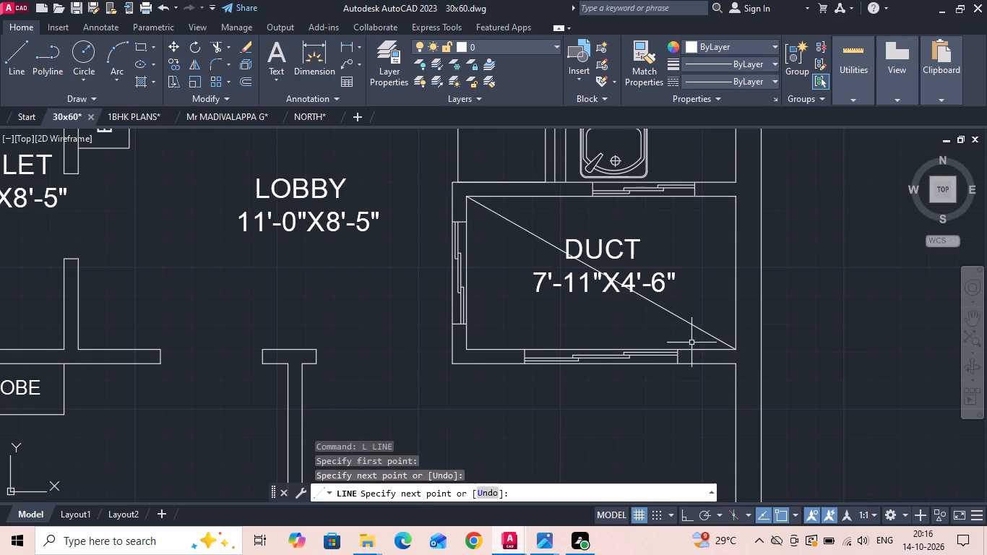
pyautogui.press('space')
pyautogui.click(463, 348)
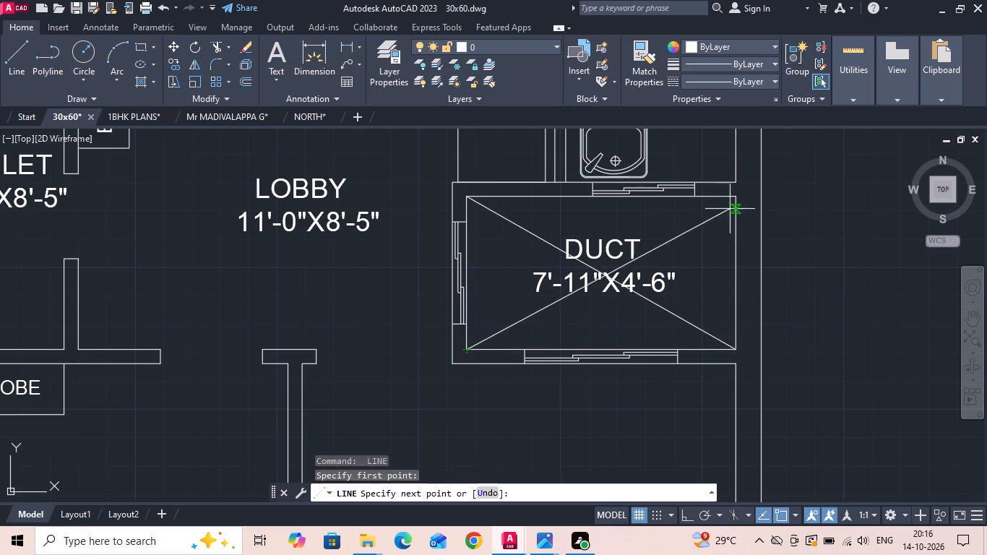
pyautogui.click(737, 196)
pyautogui.press('space')
pyautogui.scroll(-2, 714, 298)
pyautogui.scroll(2, 709, 307)
pyautogui.press('Escape')
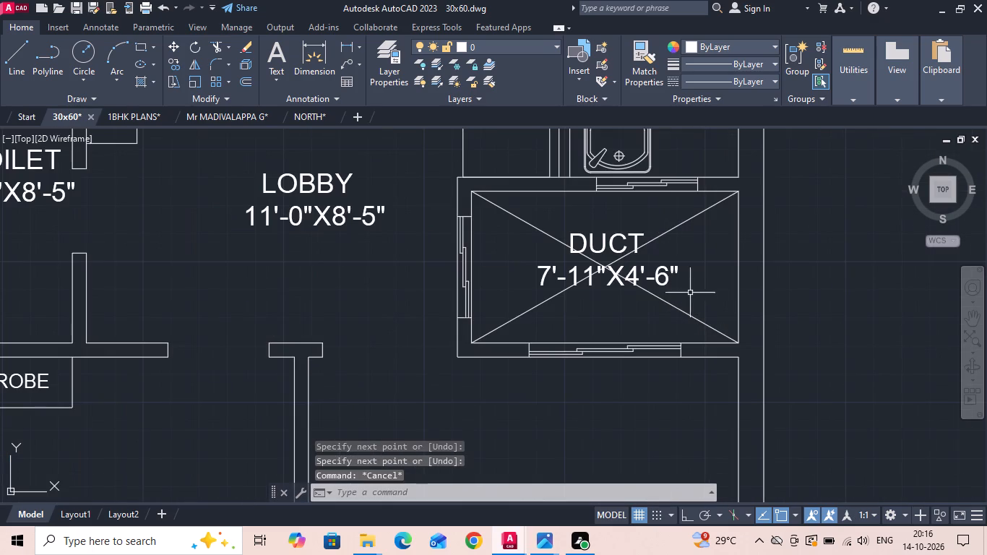
# Move the first floor's DUCT label slightly down so it sits nearer the centre of the crossing diagonals.
pyautogui.click(670, 277)
pyautogui.rightClick(668, 276)
pyautogui.click(698, 265)
pyautogui.click(860, 317)
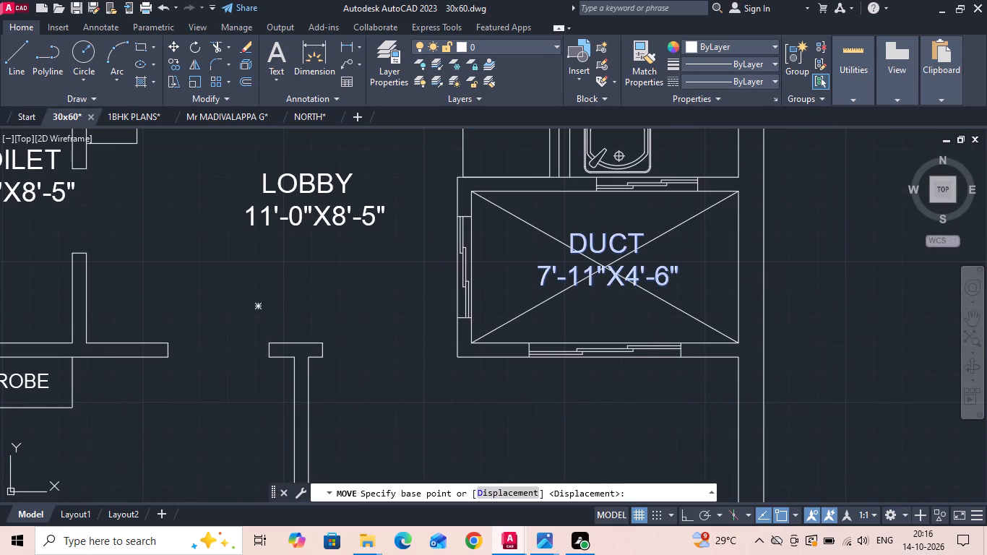
pyautogui.click(861, 326)
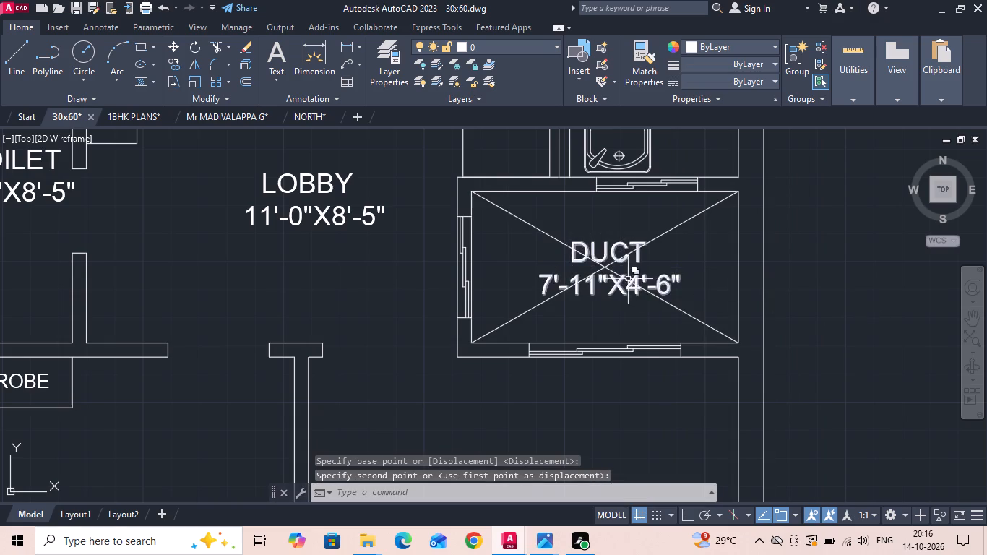
# Draw a diagonal line across the ground floor's wash area from its upper-right inner corner to its lower-left inner corner.
pyautogui.scroll(-5, 680, 285)
pyautogui.scroll(2, 296, 306)
pyautogui.scroll(2, 448, 279)
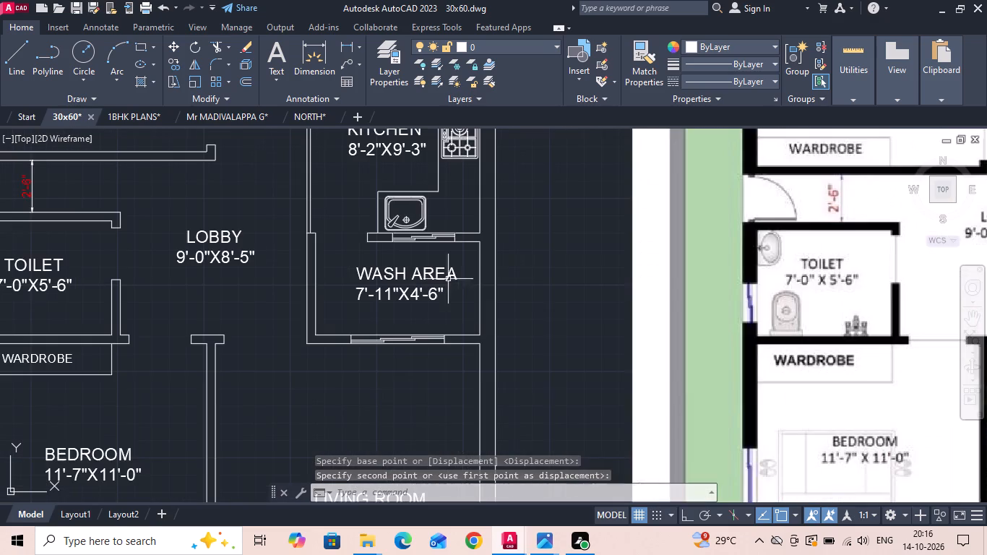
pyautogui.press('space')
pyautogui.press('Escape')
pyautogui.press('l')
pyautogui.press('space')
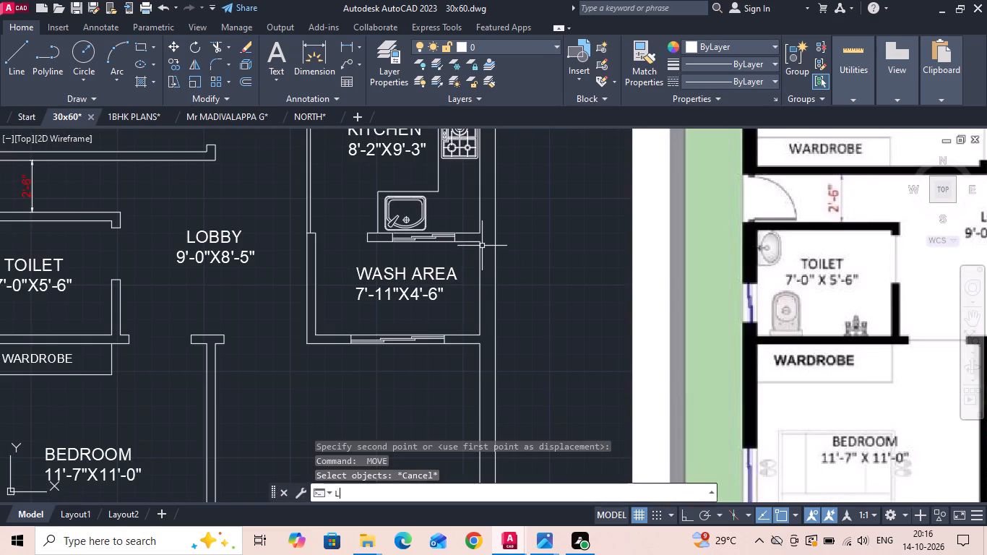
pyautogui.click(480, 245)
pyautogui.click(316, 330)
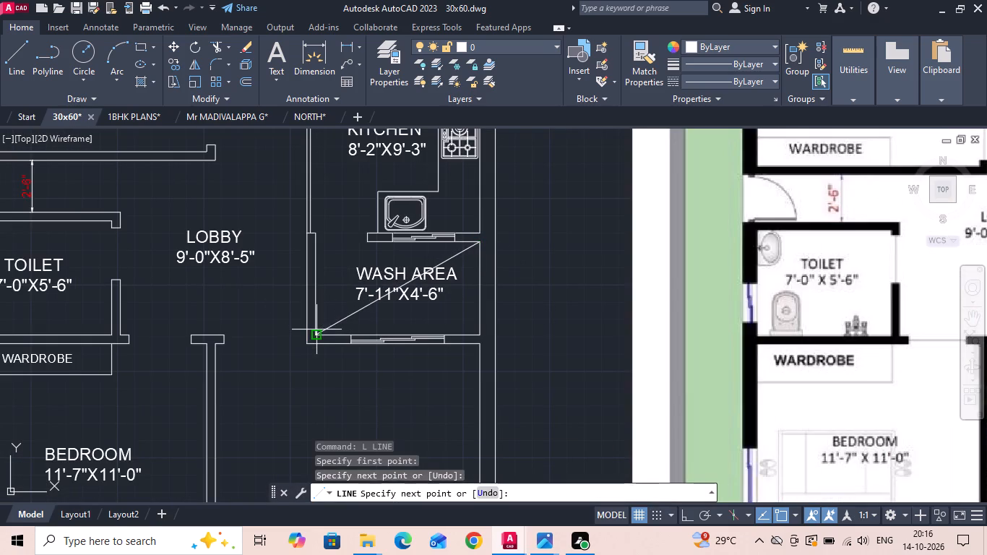
pyautogui.press('space')
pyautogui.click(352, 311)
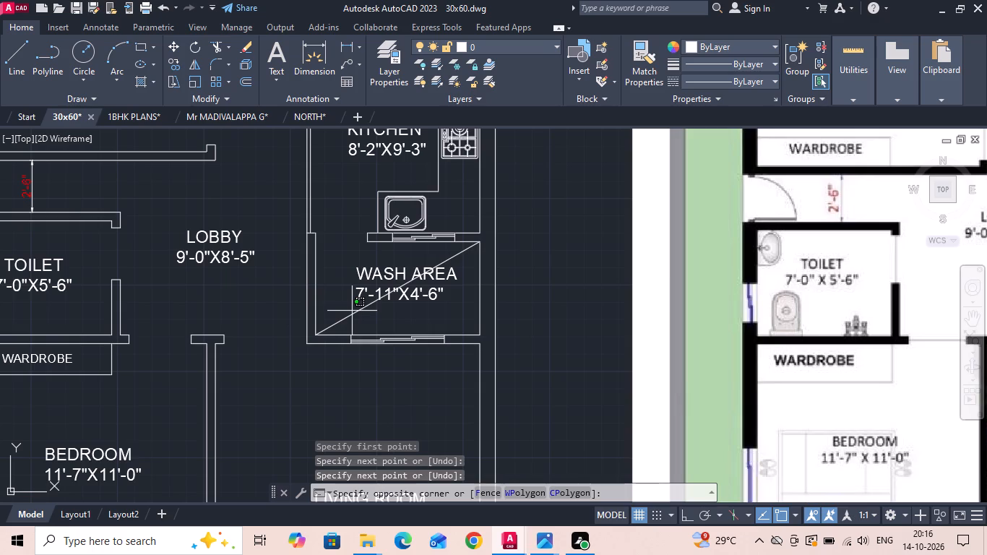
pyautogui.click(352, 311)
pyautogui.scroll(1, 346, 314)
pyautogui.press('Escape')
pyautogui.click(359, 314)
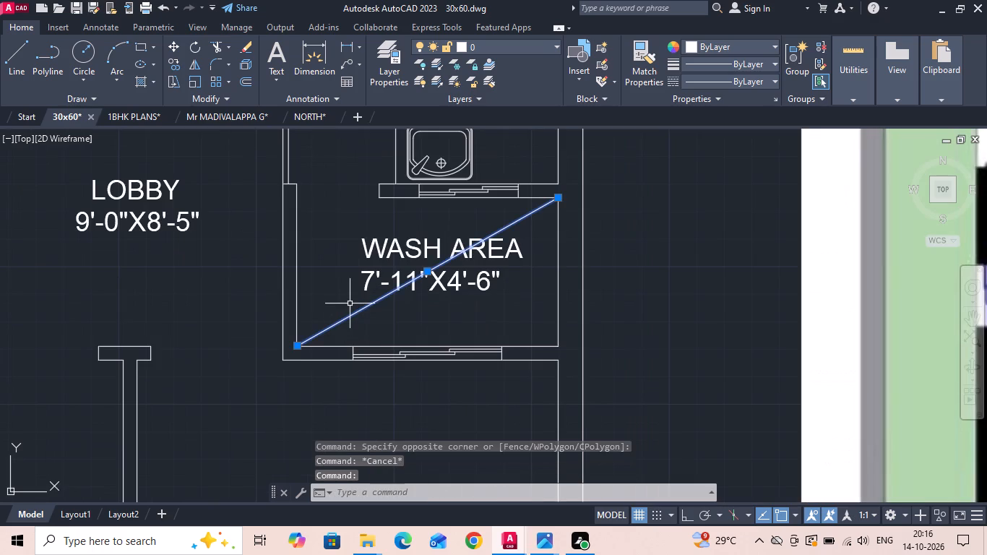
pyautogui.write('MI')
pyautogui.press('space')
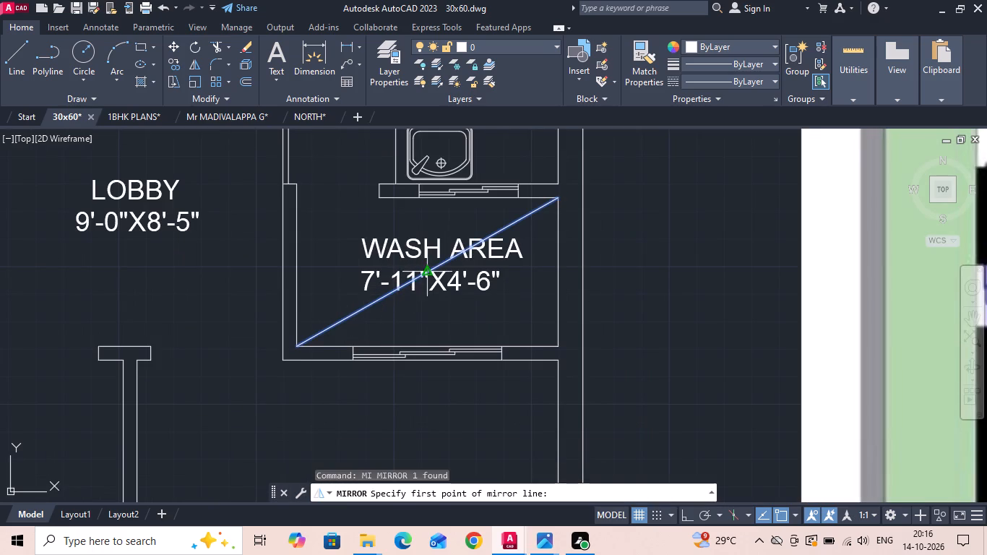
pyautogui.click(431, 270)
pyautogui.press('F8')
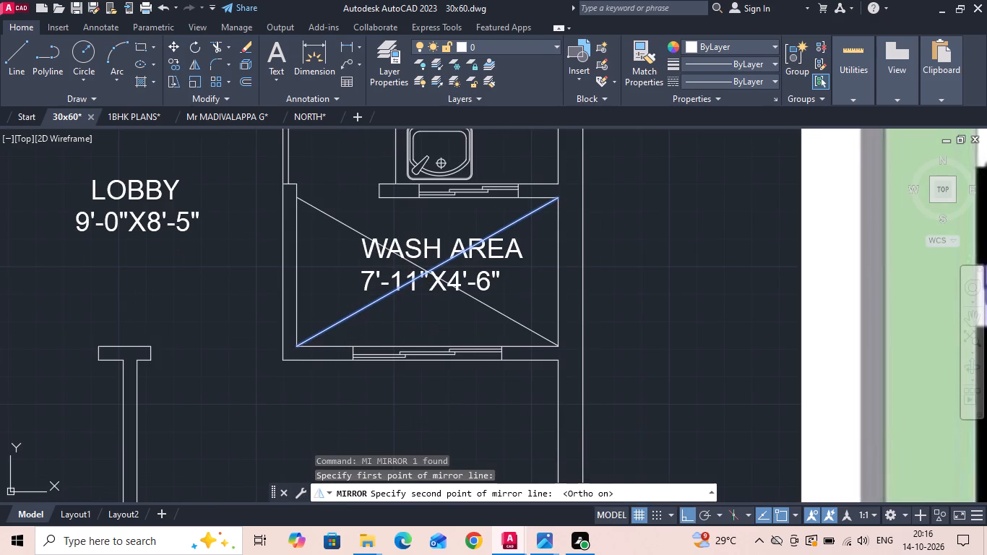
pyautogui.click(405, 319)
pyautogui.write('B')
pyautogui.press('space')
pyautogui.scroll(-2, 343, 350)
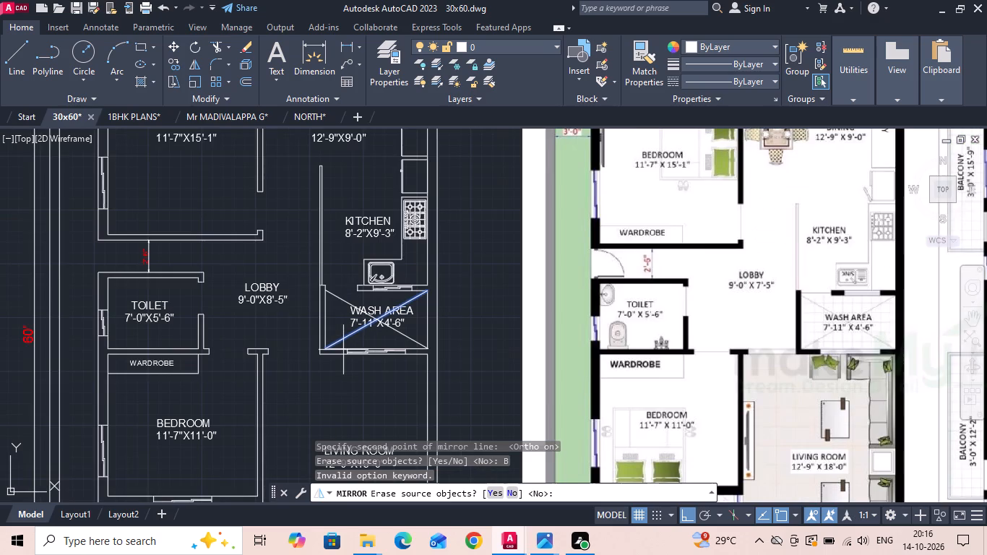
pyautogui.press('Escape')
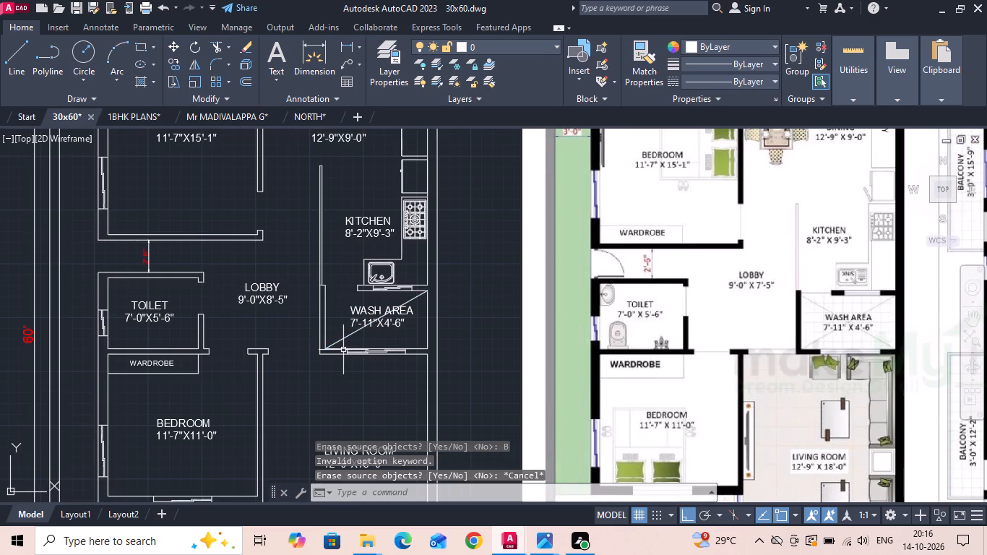
# Mirror the ground floor wash area's diagonal about a vertical line through its midpoint, keeping the original line.
pyautogui.press('space')
pyautogui.click(353, 332)
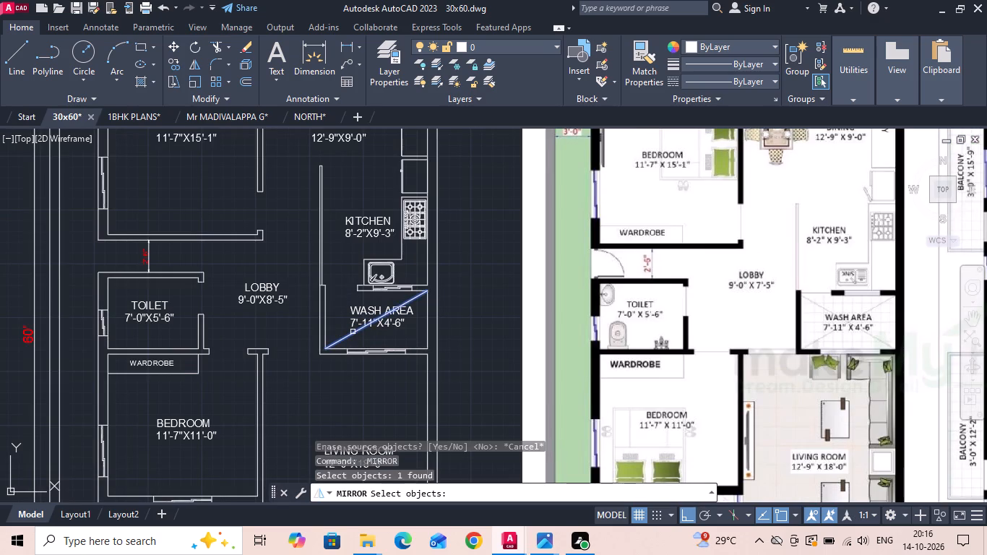
pyautogui.scroll(1, 353, 332)
pyautogui.press('space')
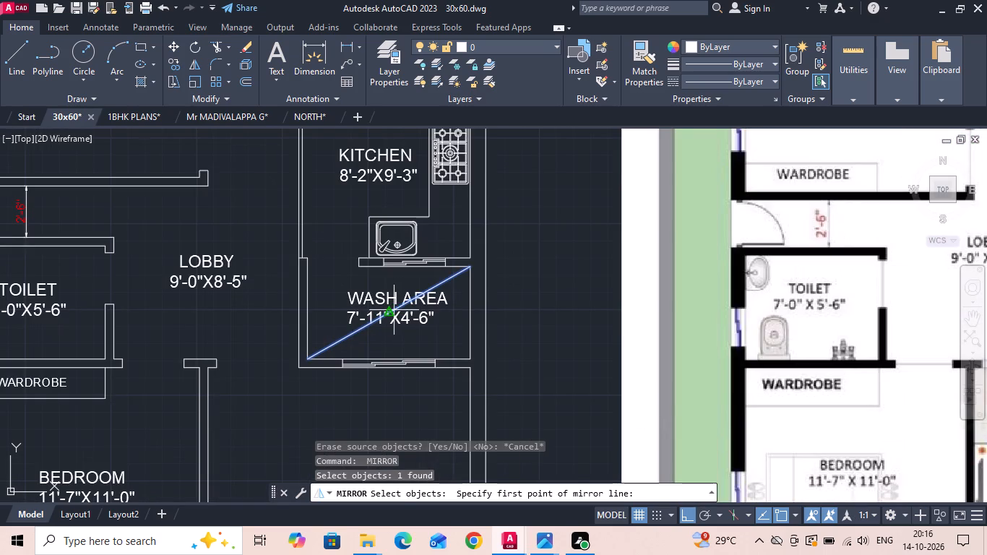
pyautogui.click(394, 310)
pyautogui.click(368, 343)
pyautogui.write('N')
pyautogui.press('space')
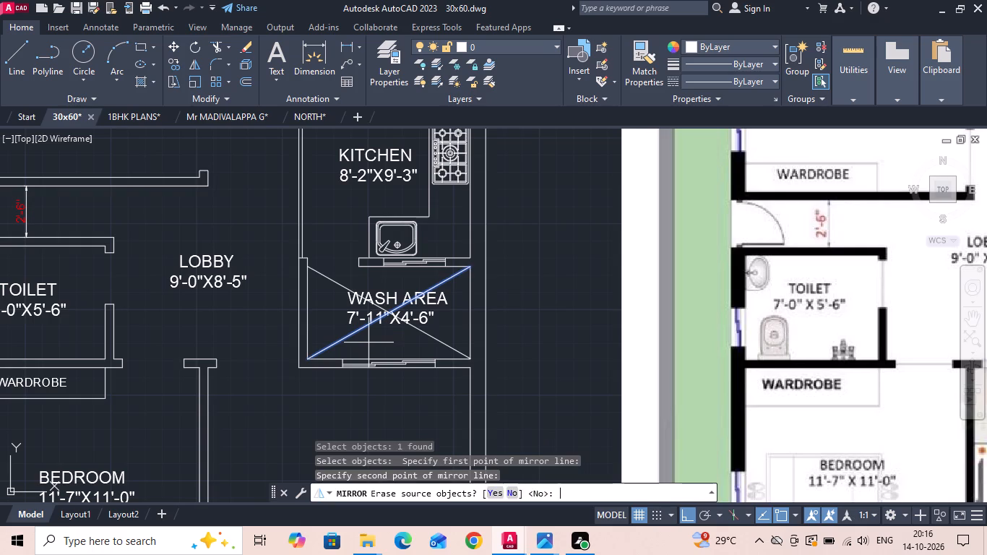
pyautogui.press('Escape')
# Save the 30x60 drawing with the duct and wash area changes.
pyautogui.hotkey('ctrl', 's')
pyautogui.scroll(-1, 364, 347)
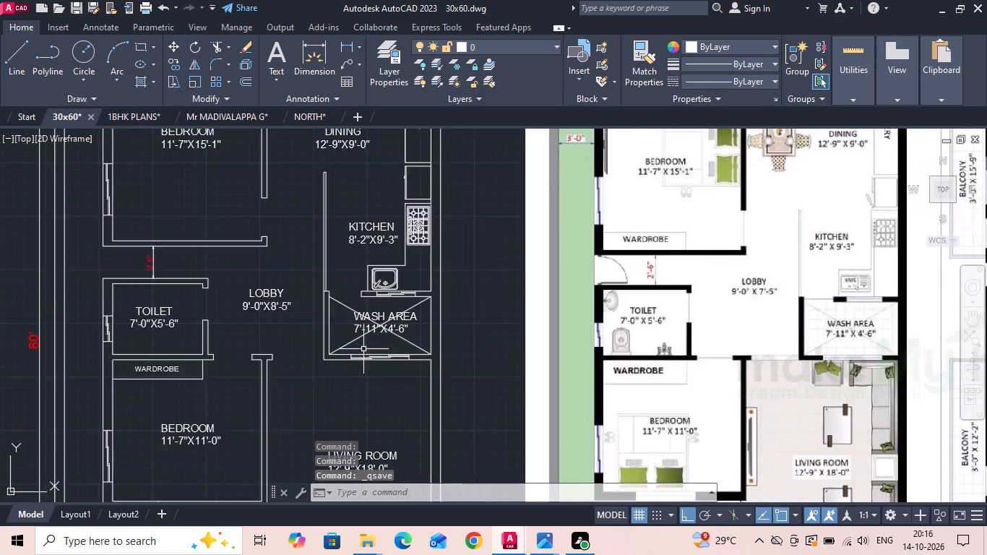
pyautogui.scroll(-1, 363, 349)
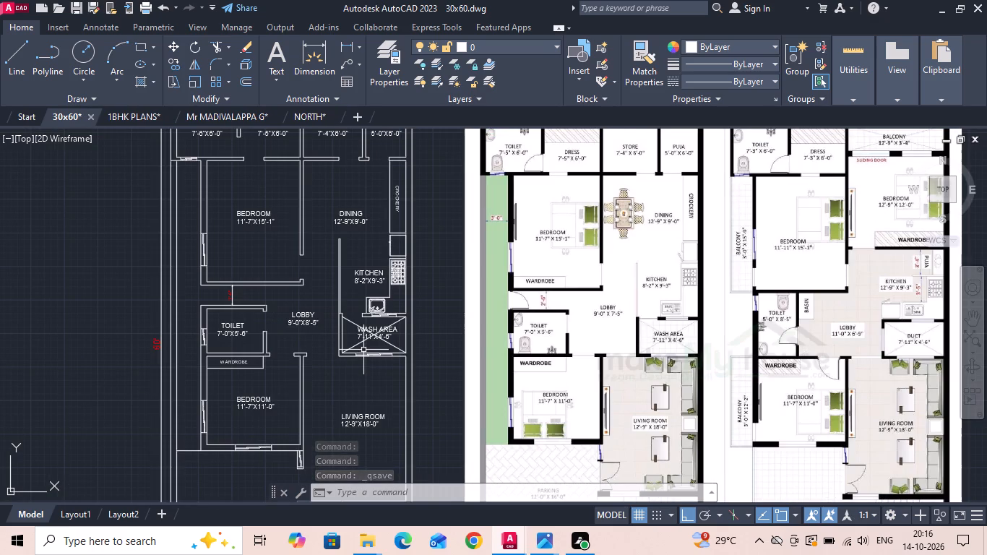
pyautogui.hotkey('ctrl', 's')
pyautogui.hotkey('ctrl', 's')
pyautogui.hotkey('ctrl', 's')
pyautogui.hotkey('ctrl', 's')
pyautogui.hotkey('ctrl', 's')
pyautogui.hotkey('ctrl', 's')
pyautogui.hotkey('ctrl', 's')
pyautogui.hotkey('ctrl', 's')
pyautogui.hotkey('ctrl', 's')
pyautogui.hotkey('ctrl', 's')
pyautogui.hotkey('ctrl', 's')
pyautogui.hotkey('ctrl', 's')
pyautogui.hotkey('ctrl', 's')
pyautogui.hotkey('ctrl', 's')
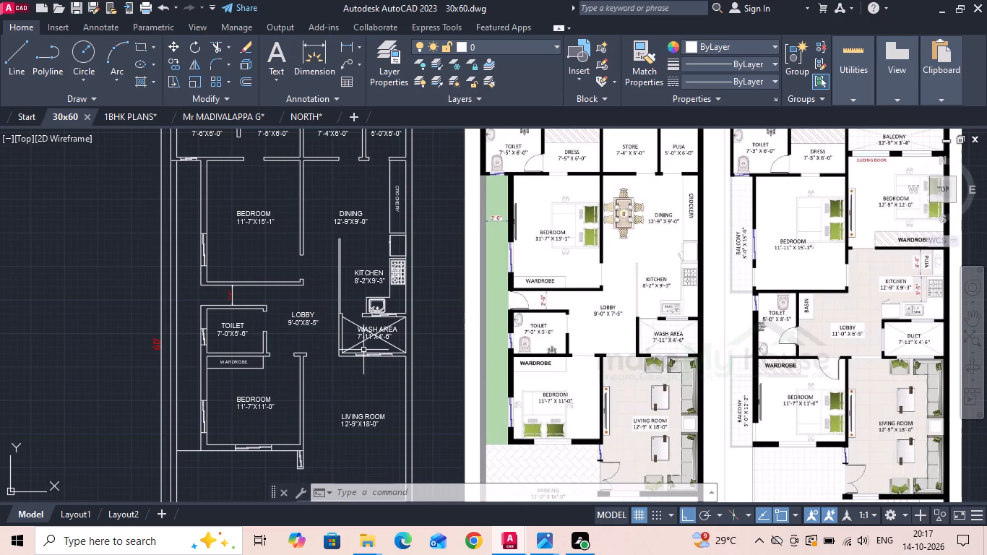
# Start a solid black (0,0,0) hatch on the ground floor's main outer walls and the upper bedroom's side and bottom walls.
pyautogui.write('H')
pyautogui.press('space')
pyautogui.moveTo(338, 293); pyautogui.dragTo(343, 361, button='middle')
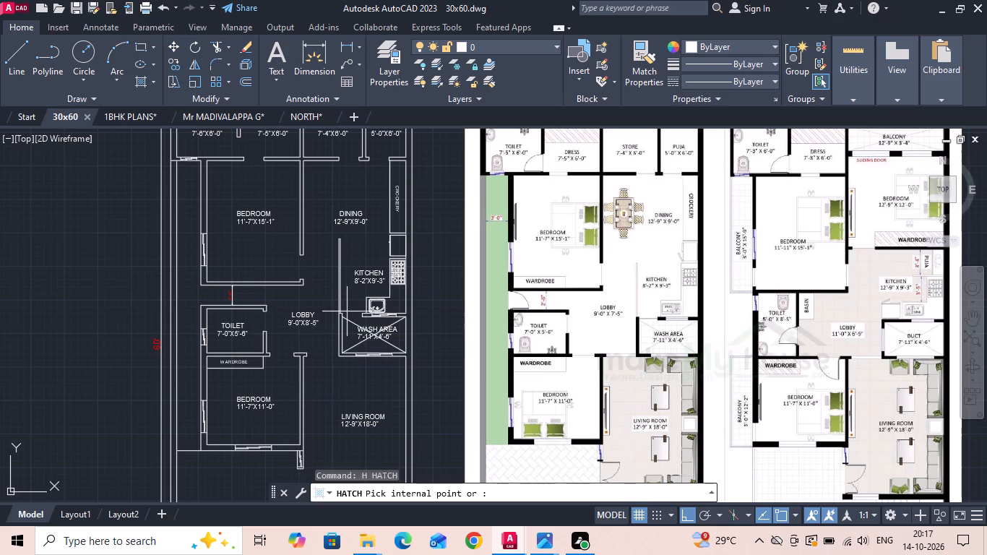
pyautogui.moveTo(343, 361); pyautogui.dragTo(343, 372, button='middle')
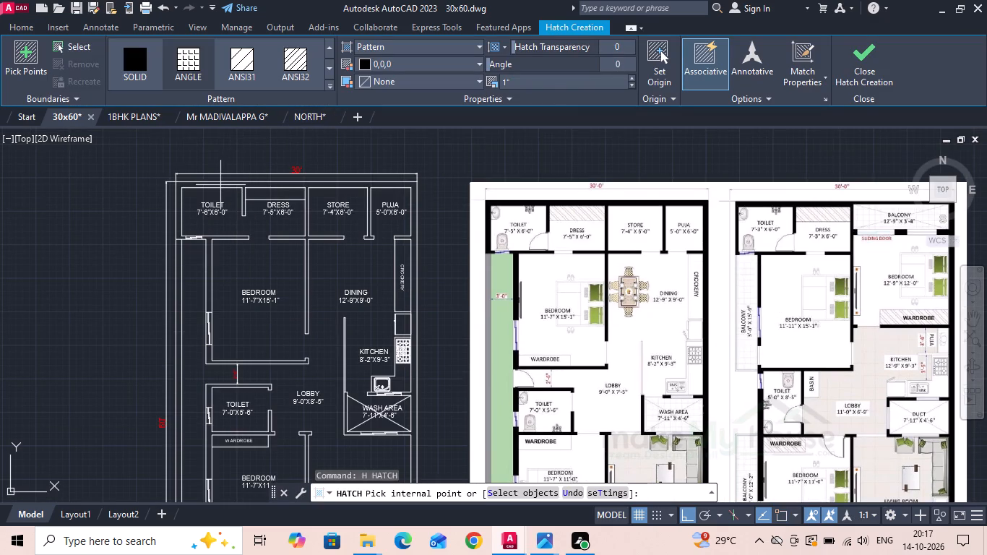
pyautogui.click(220, 185)
pyautogui.scroll(1, 211, 360)
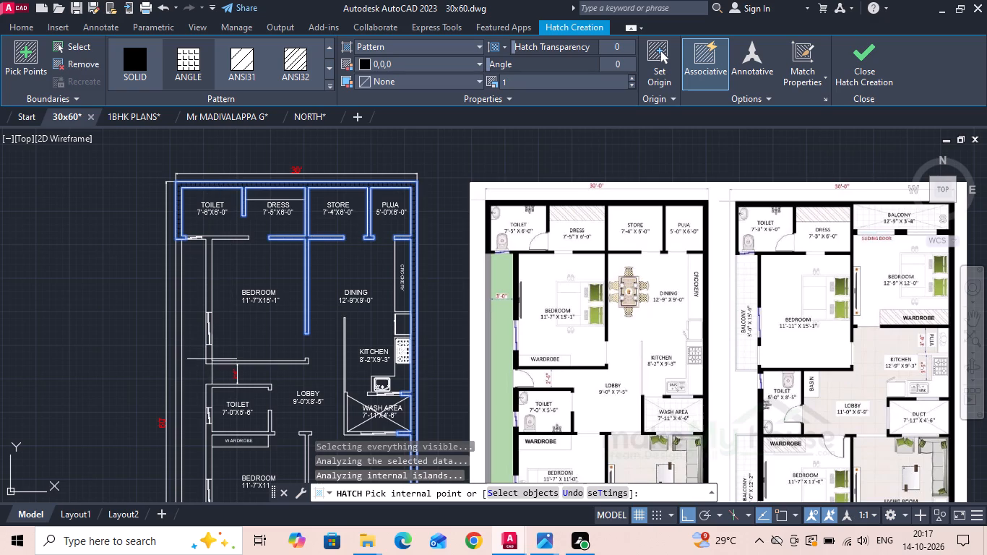
pyautogui.click(204, 223)
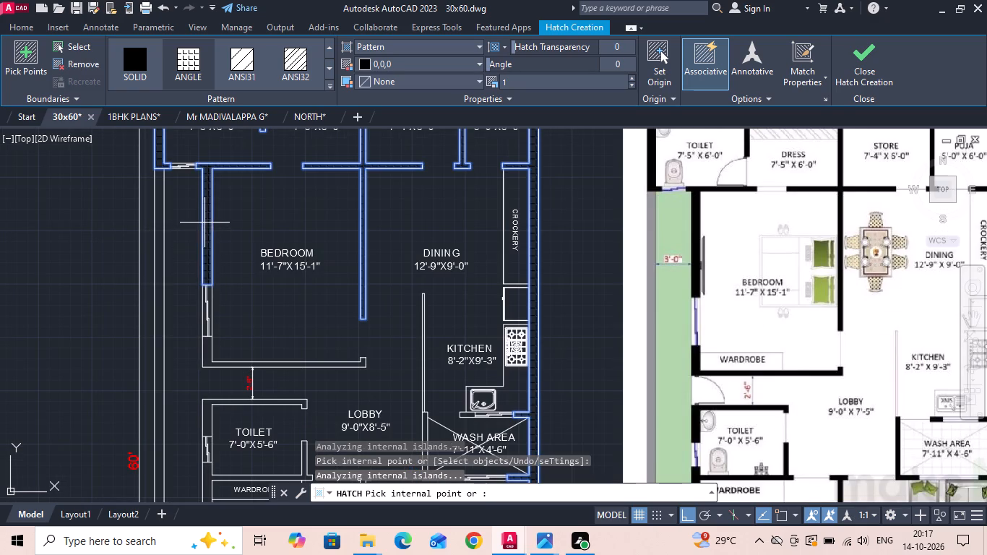
pyautogui.click(206, 361)
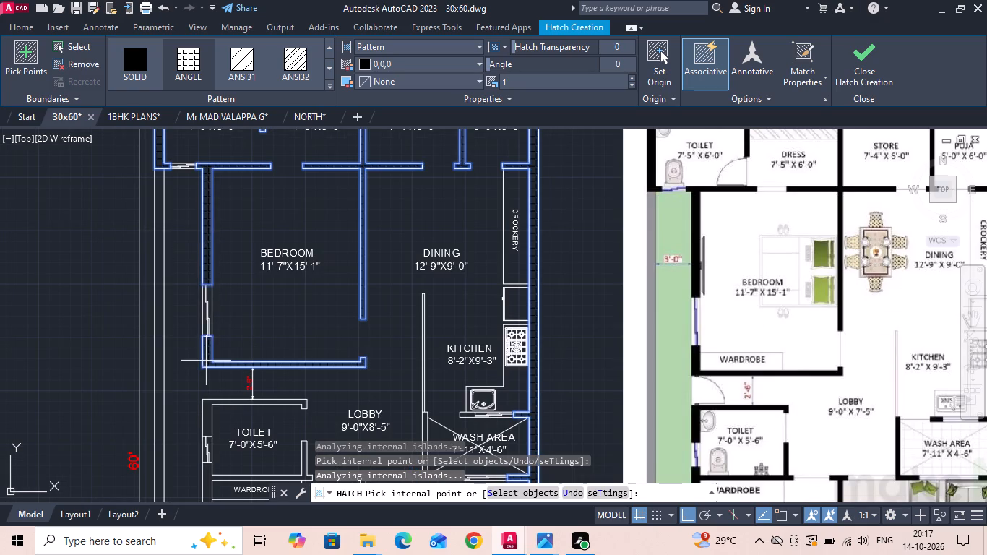
pyautogui.moveTo(247, 353); pyautogui.dragTo(262, 316, button='middle')
pyautogui.click(140, 59)
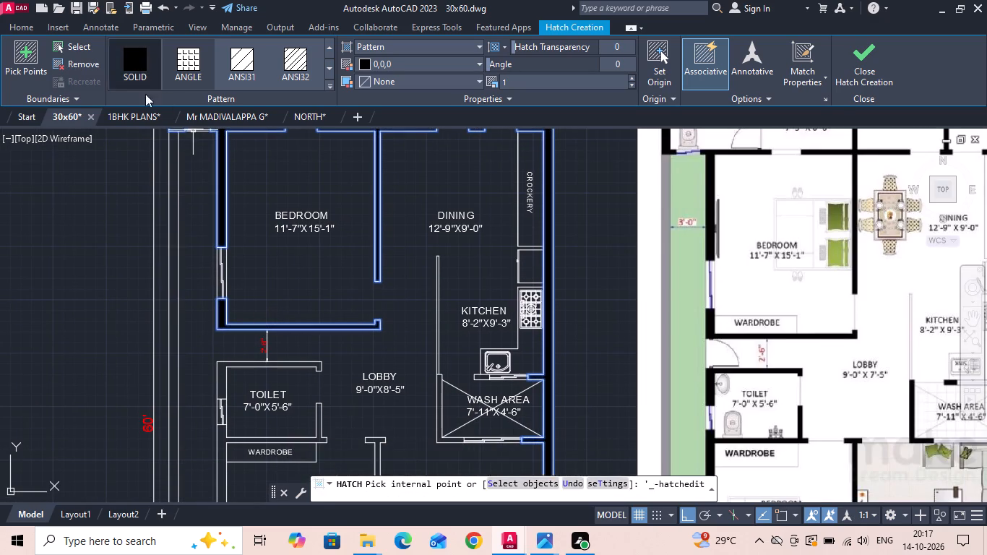
# Add the ground floor's wash area, toilet and lower bedroom walls to the solid black hatch.
pyautogui.scroll(-1, 455, 235)
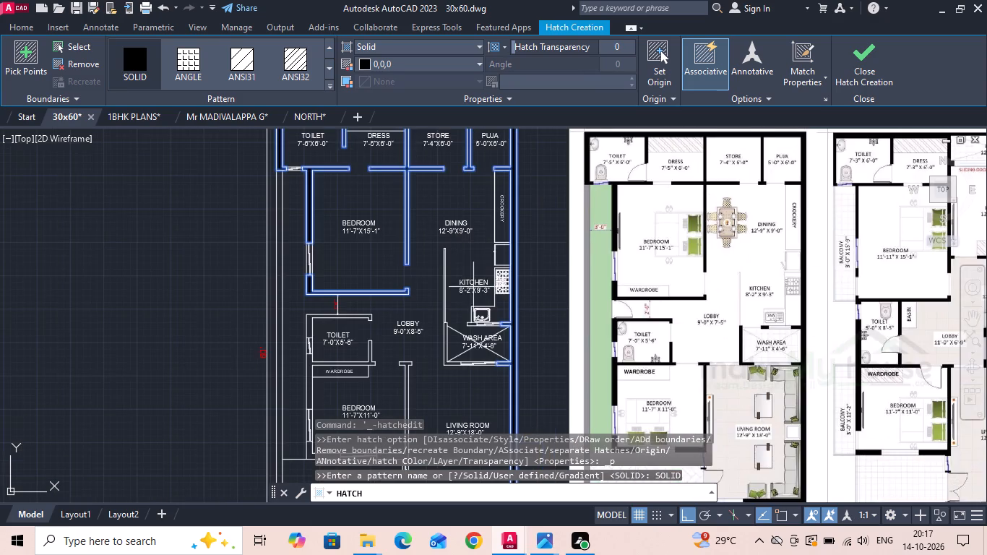
pyautogui.scroll(2, 486, 317)
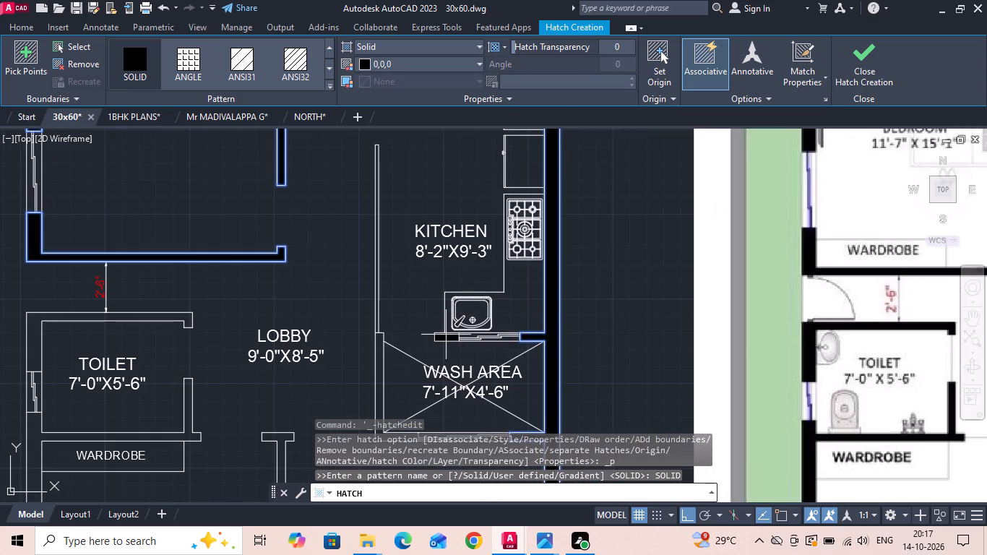
pyautogui.click(446, 335)
pyautogui.click(377, 373)
pyautogui.moveTo(382, 364); pyautogui.dragTo(377, 334, button='middle')
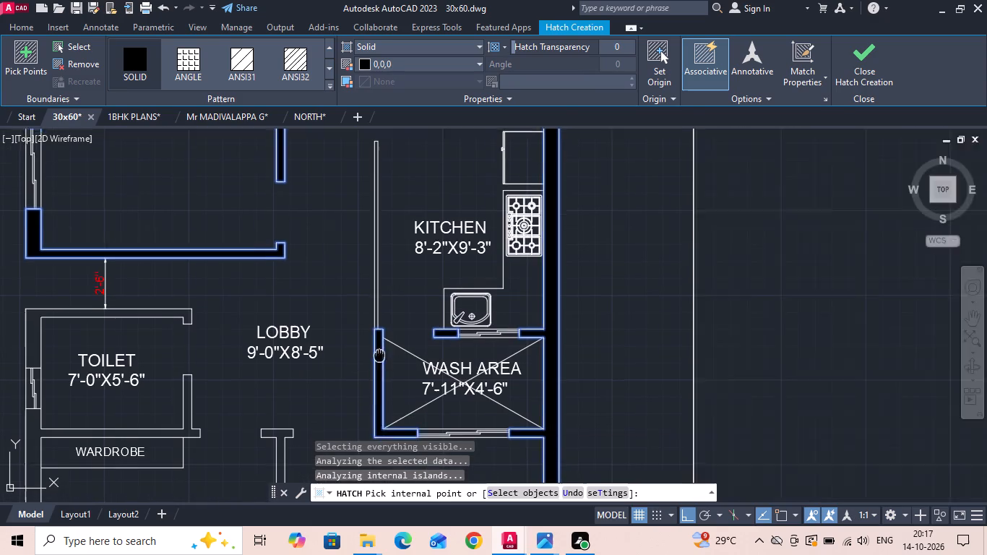
pyautogui.moveTo(377, 334); pyautogui.dragTo(394, 235, button='middle')
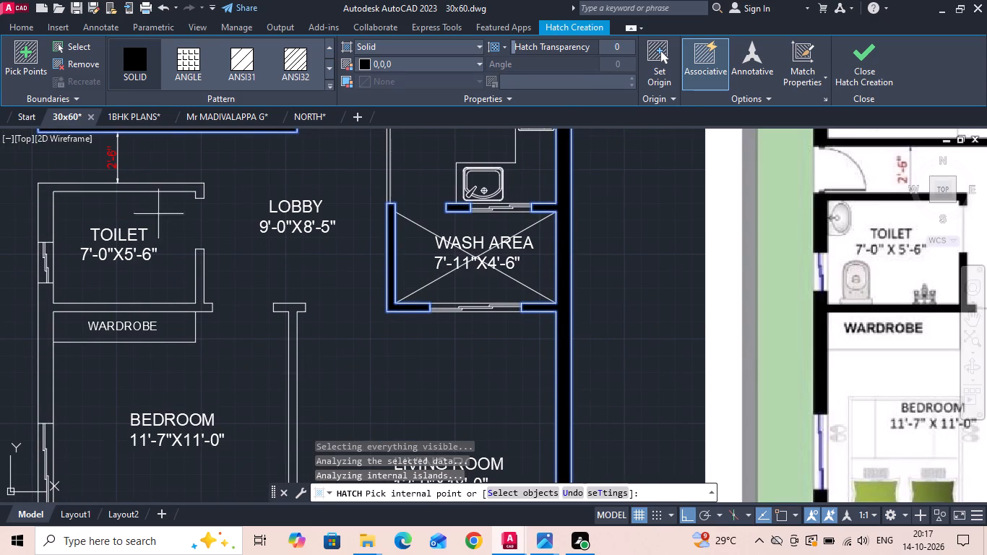
pyautogui.click(160, 188)
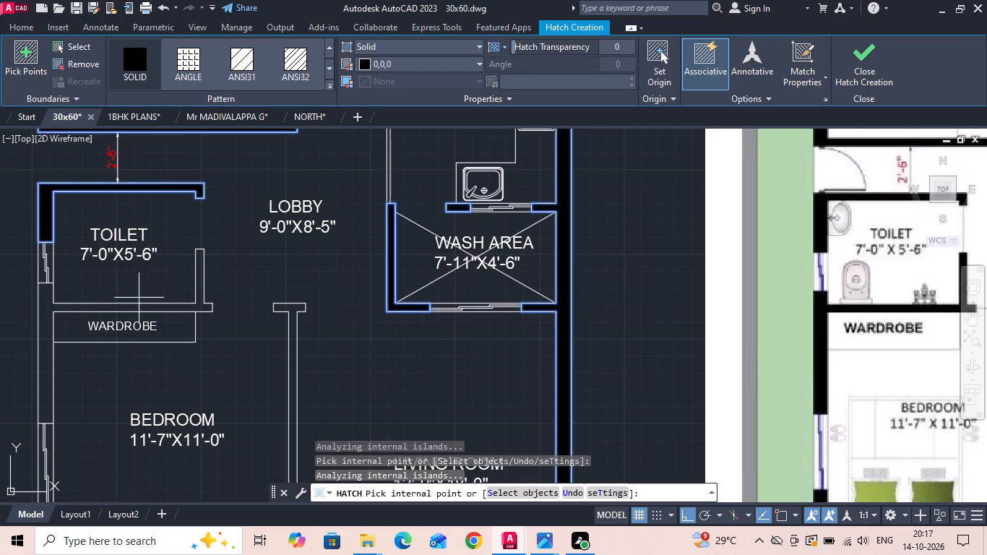
pyautogui.click(134, 309)
pyautogui.moveTo(134, 306); pyautogui.dragTo(219, 144, button='middle')
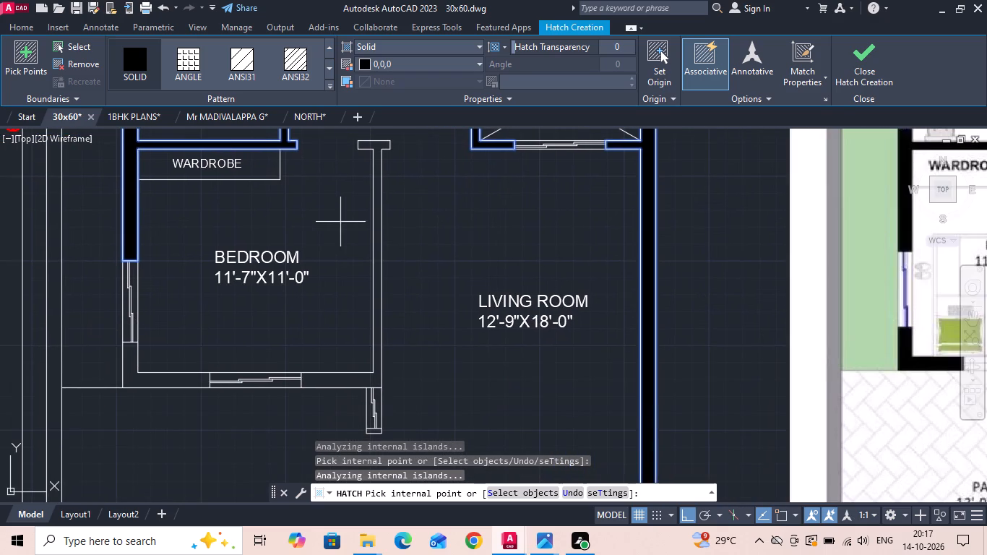
pyautogui.click(377, 205)
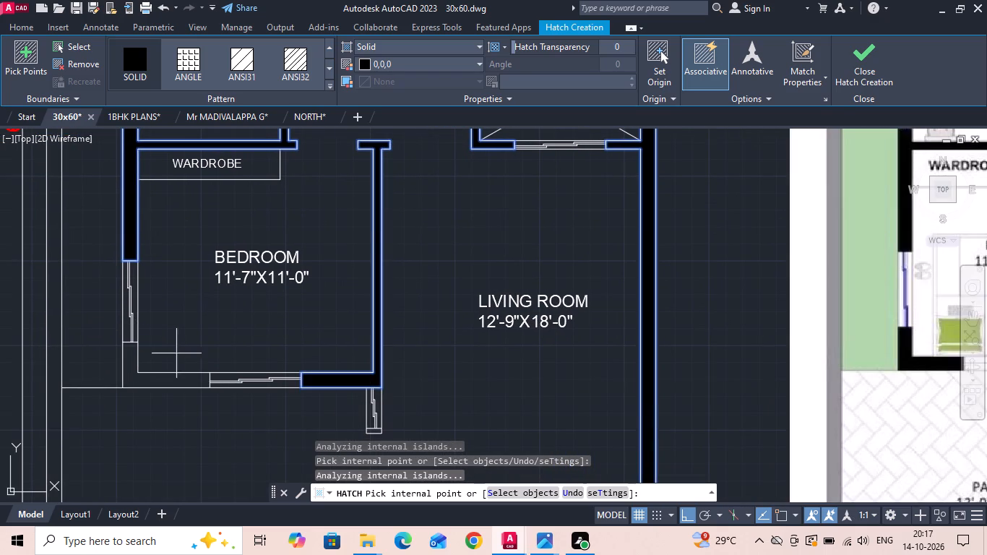
pyautogui.click(135, 376)
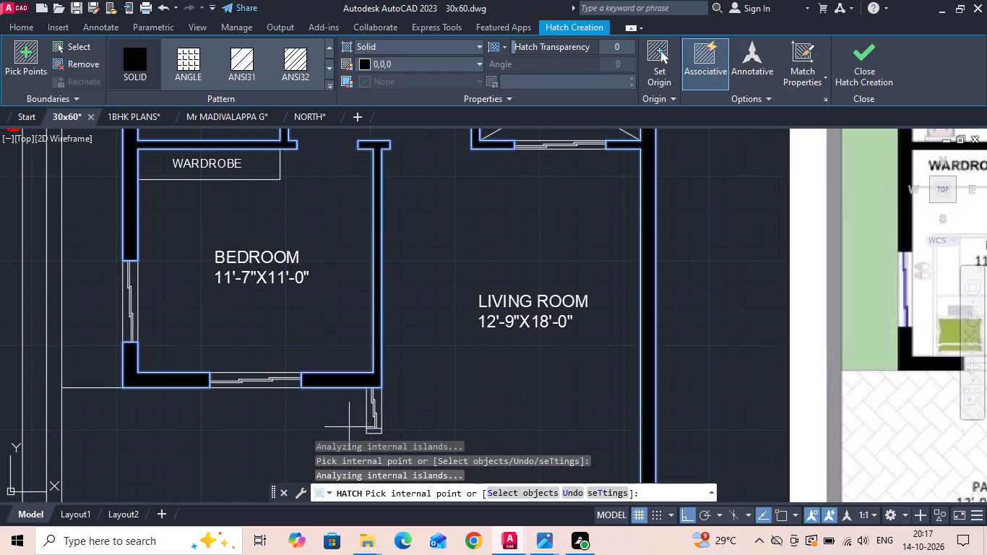
# Add the small wall piece beside the parking entrance and the wall end above the stairs, completing the ground floor wall hatch.
pyautogui.scroll(2, 383, 435)
pyautogui.moveTo(382, 430); pyautogui.dragTo(331, 302, button='middle')
pyautogui.click(310, 301)
pyautogui.scroll(-3, 241, 299)
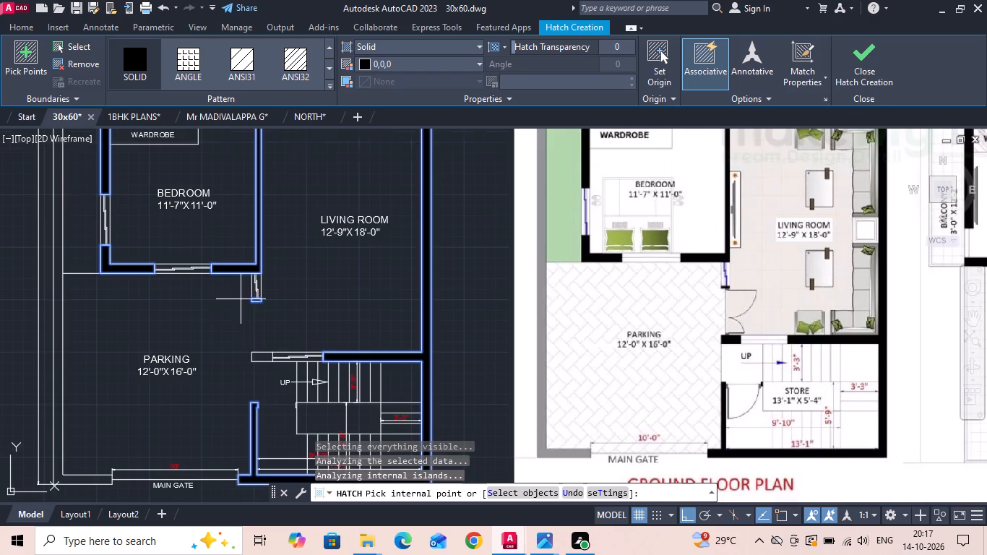
pyautogui.click(264, 358)
pyautogui.scroll(-2, 172, 424)
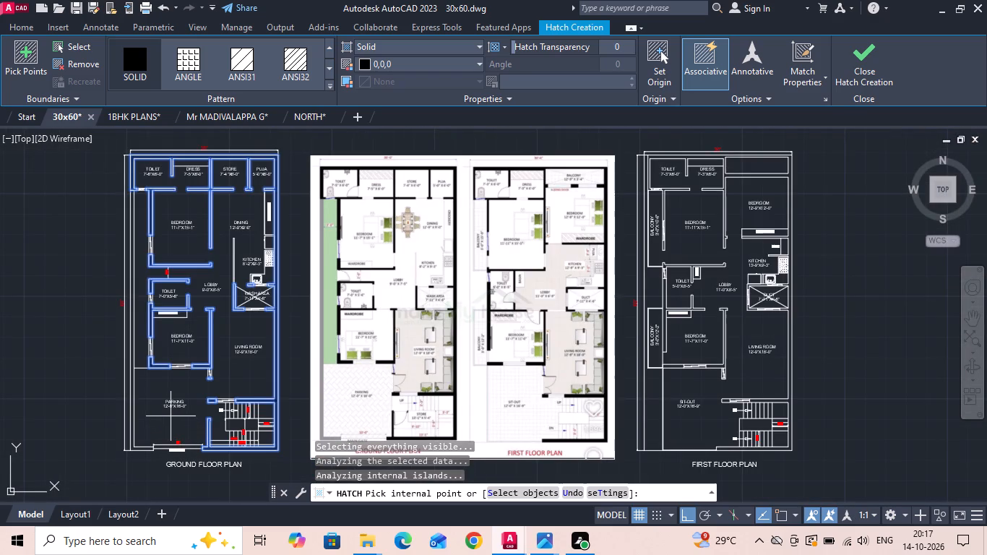
pyautogui.press('space')
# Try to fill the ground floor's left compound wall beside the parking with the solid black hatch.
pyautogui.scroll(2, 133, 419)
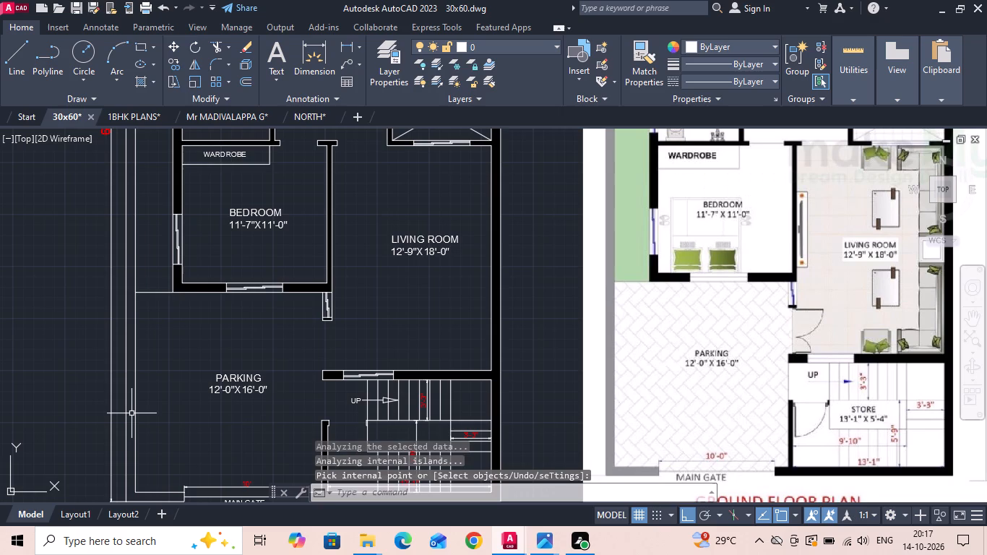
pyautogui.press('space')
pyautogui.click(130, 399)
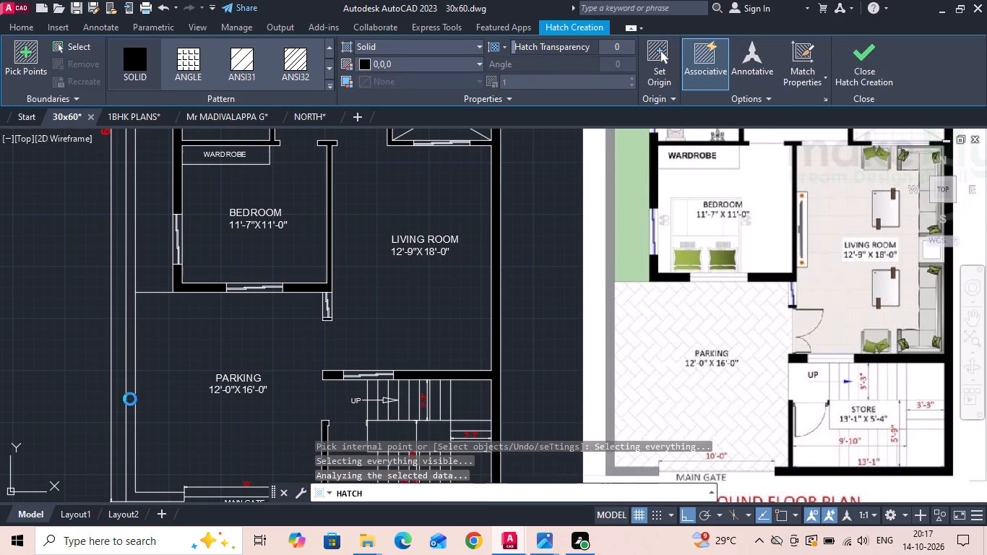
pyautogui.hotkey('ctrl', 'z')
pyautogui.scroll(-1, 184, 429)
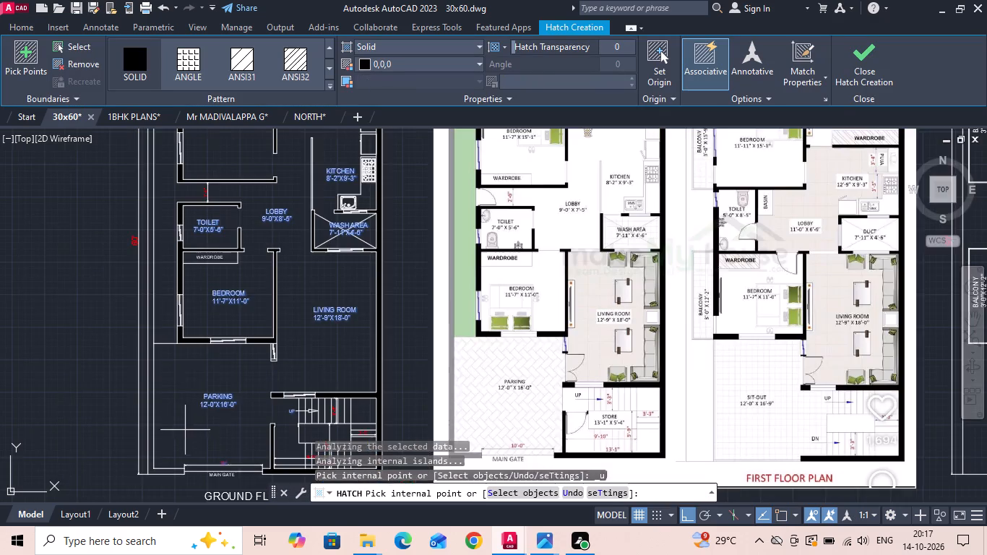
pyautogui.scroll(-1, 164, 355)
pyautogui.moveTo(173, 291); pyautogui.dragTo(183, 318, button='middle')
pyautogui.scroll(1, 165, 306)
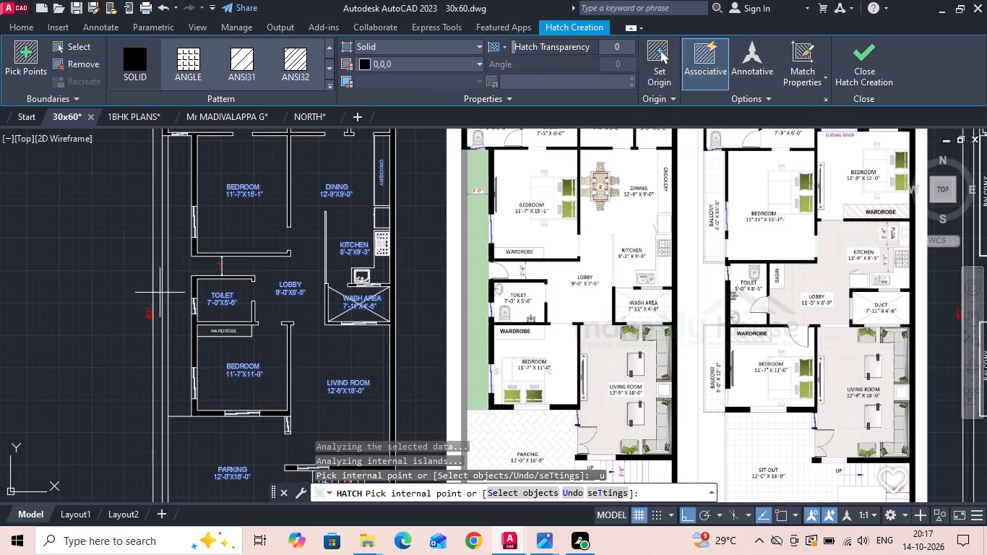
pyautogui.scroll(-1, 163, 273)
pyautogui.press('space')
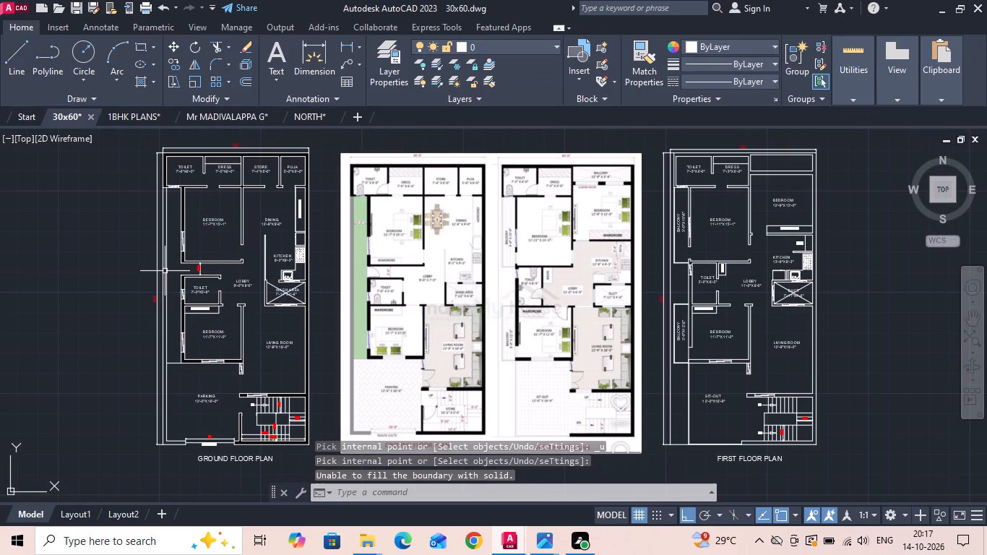
# Fill the ground floor's left compound wall with a solid hatch in grey 147,149,152.
pyautogui.press('space')
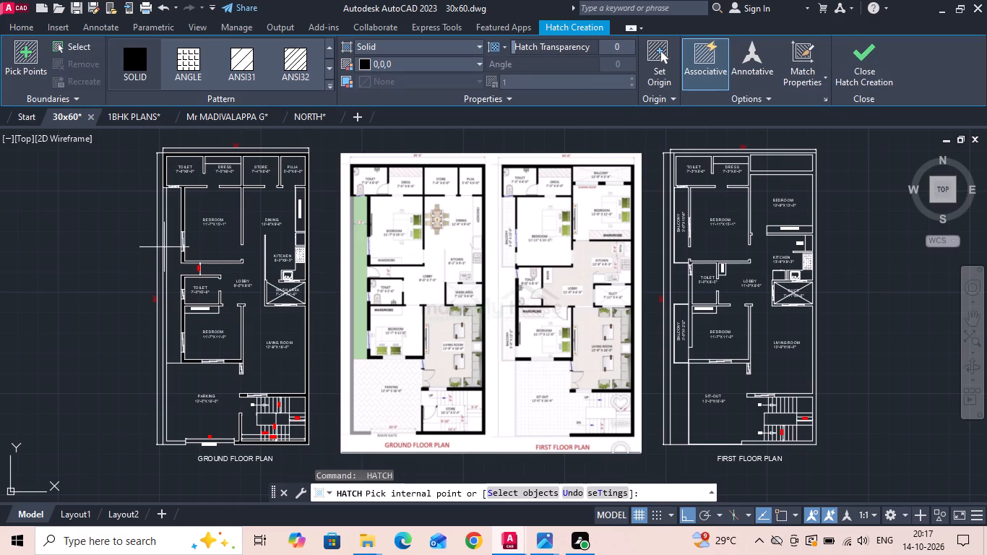
pyautogui.click(164, 244)
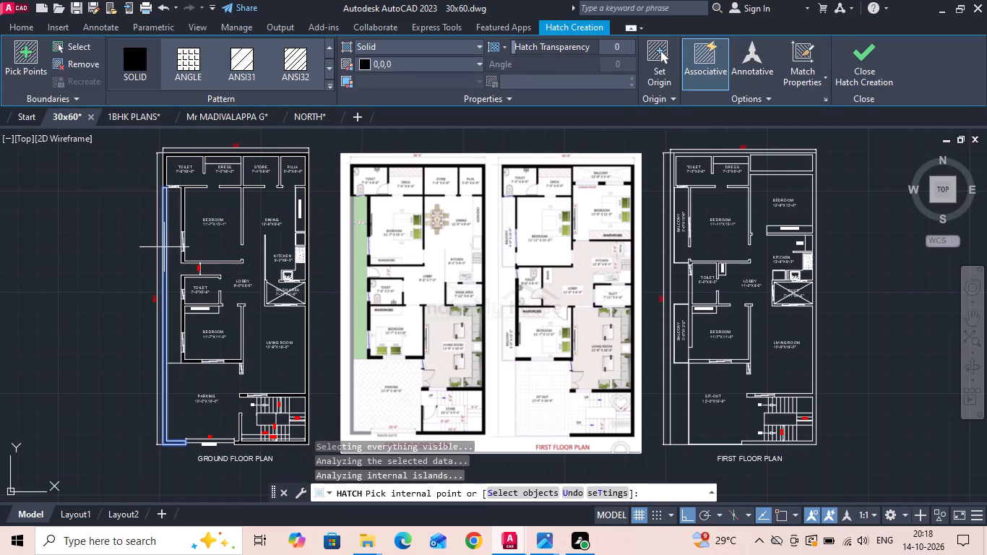
pyautogui.click(366, 61)
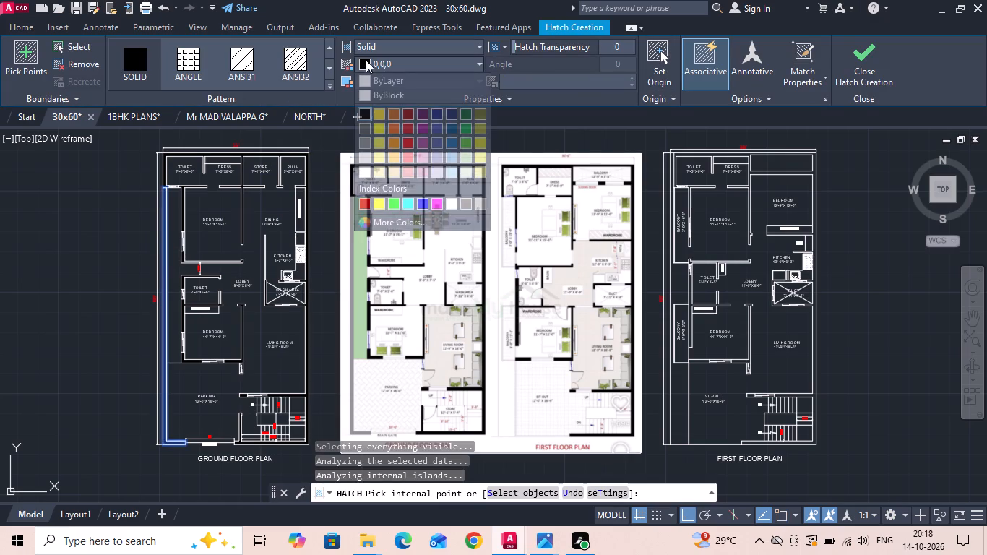
pyautogui.click(363, 147)
pyautogui.press('Escape')
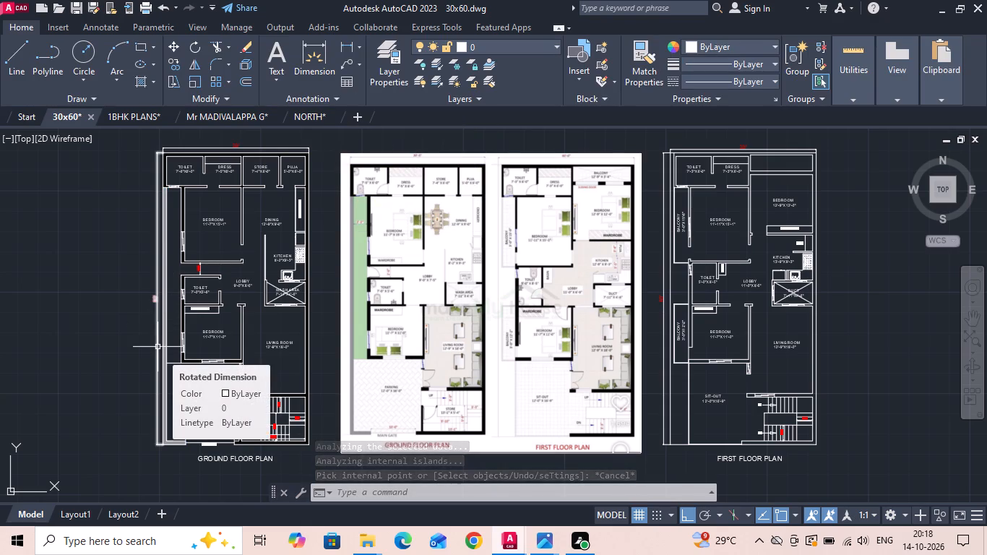
# Extend the upper bedroom's outer left wall line down to the toilet wall, across the 2'-6" passage opening.
pyautogui.write('EX')
pyautogui.press('space')
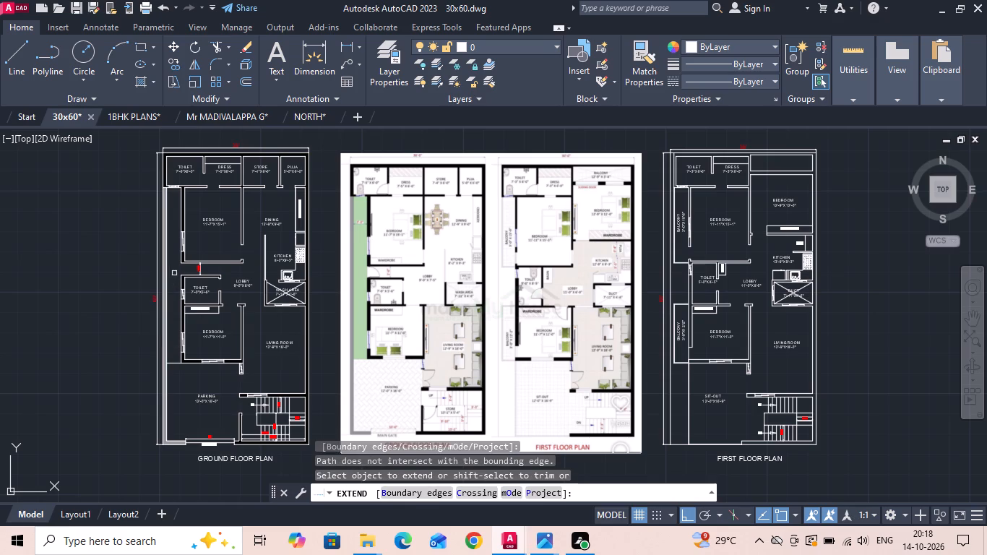
pyautogui.click(181, 255)
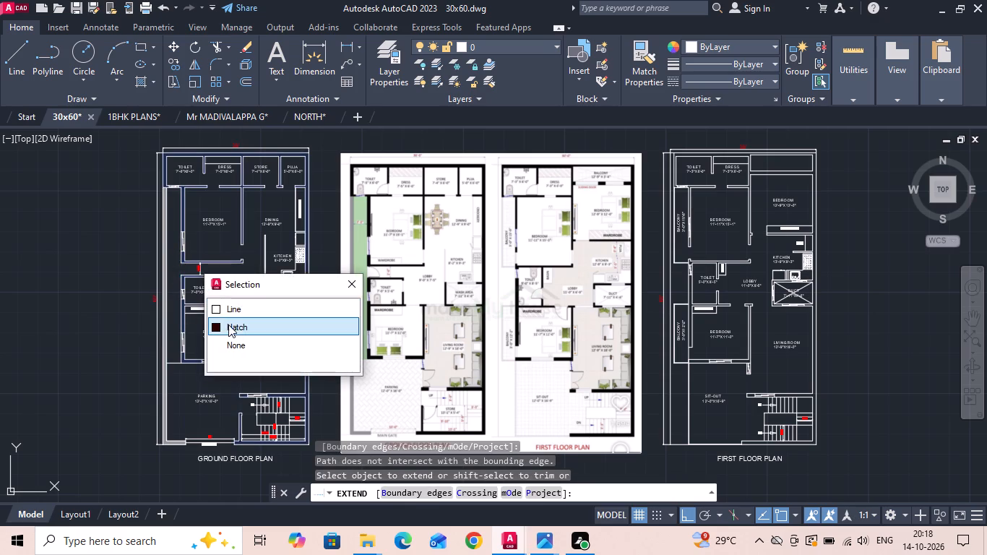
pyautogui.click(232, 312)
pyautogui.press('Escape')
# Fill the open side strip between the ground floor's left compound wall and the house with a solid green hatch.
pyautogui.write('H')
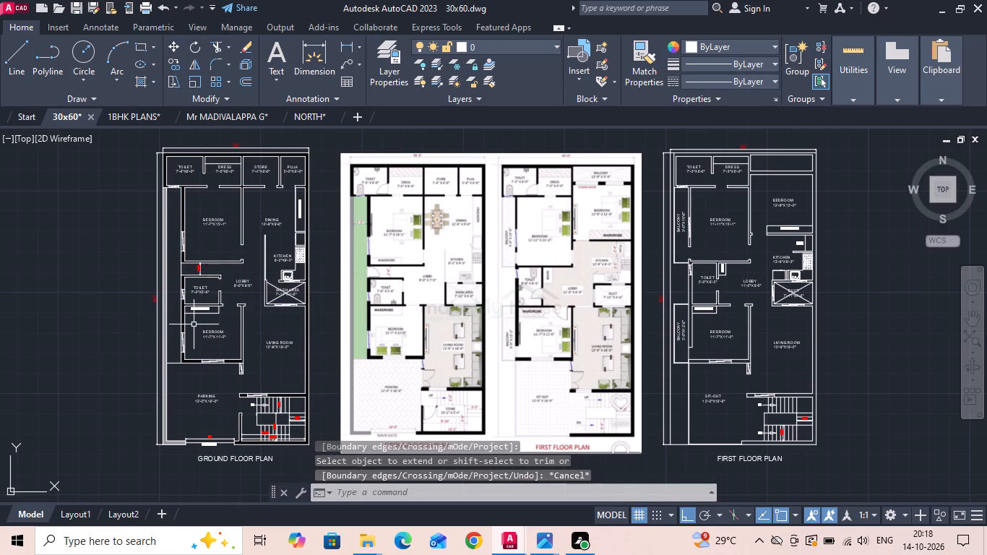
pyautogui.press('space')
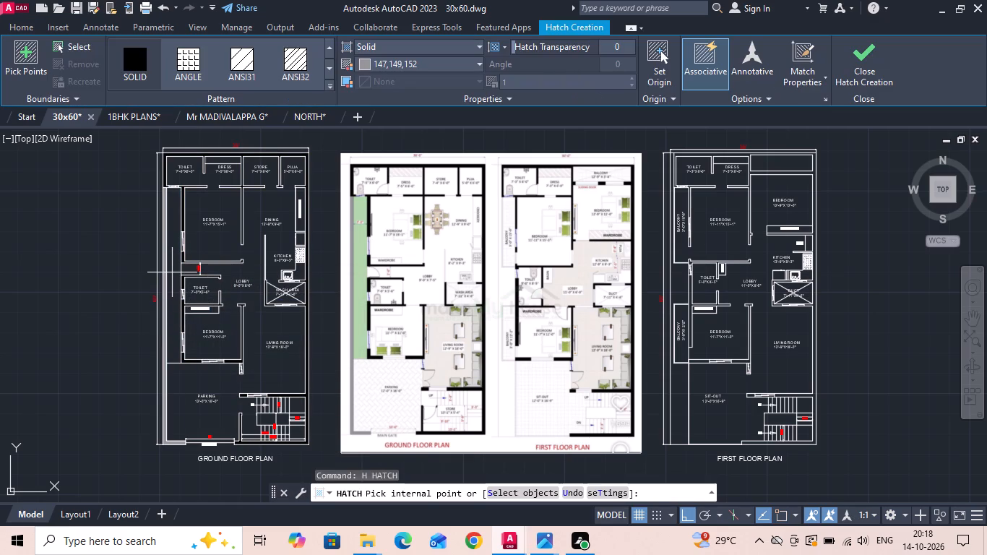
pyautogui.click(172, 272)
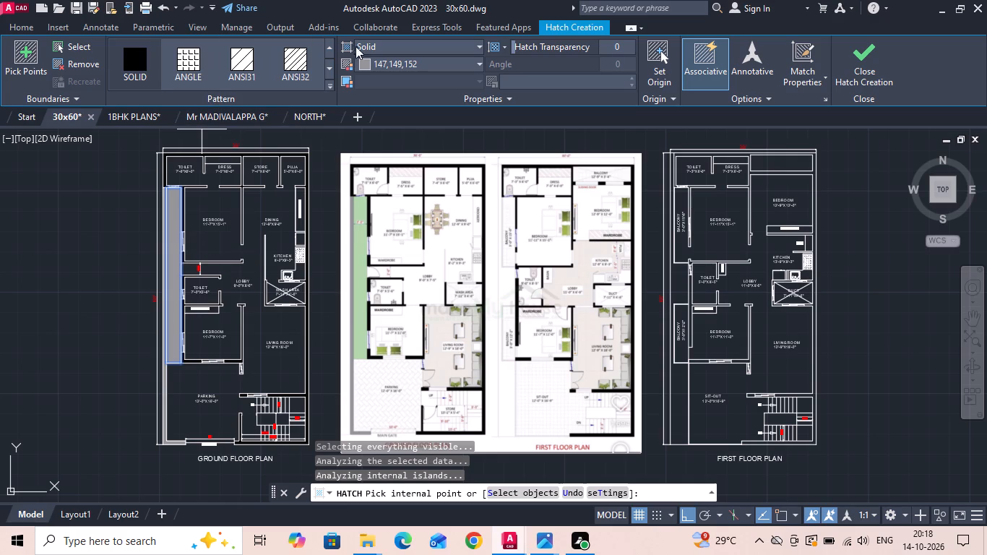
pyautogui.click(367, 63)
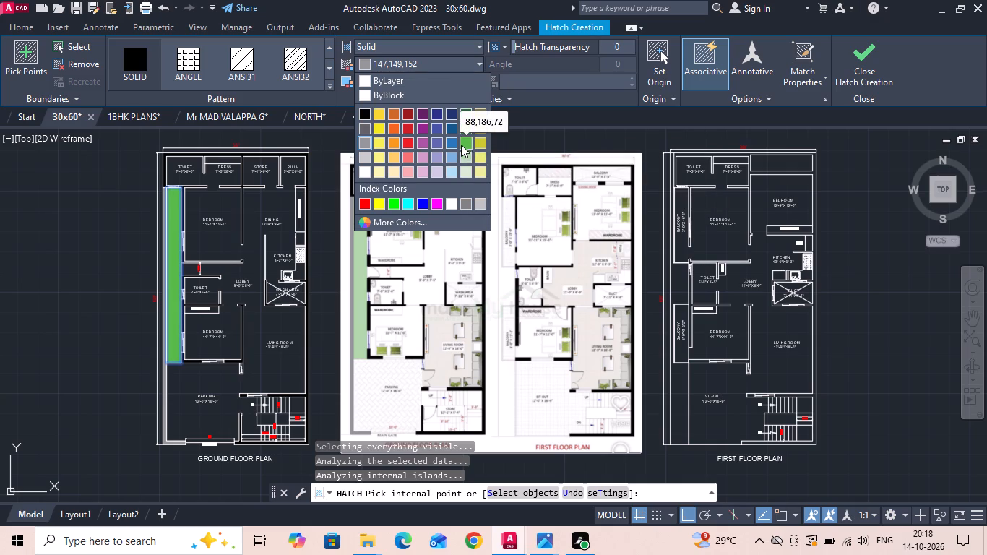
pyautogui.click(462, 134)
pyautogui.press('Escape')
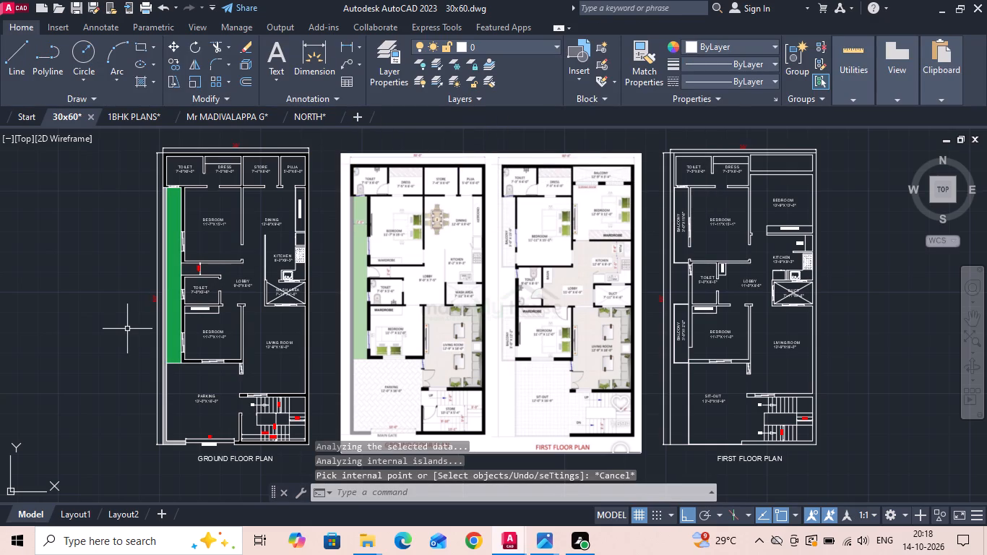
# Save the 30x60 drawing with the ground floor hatching.
pyautogui.hotkey('ctrl', 's')
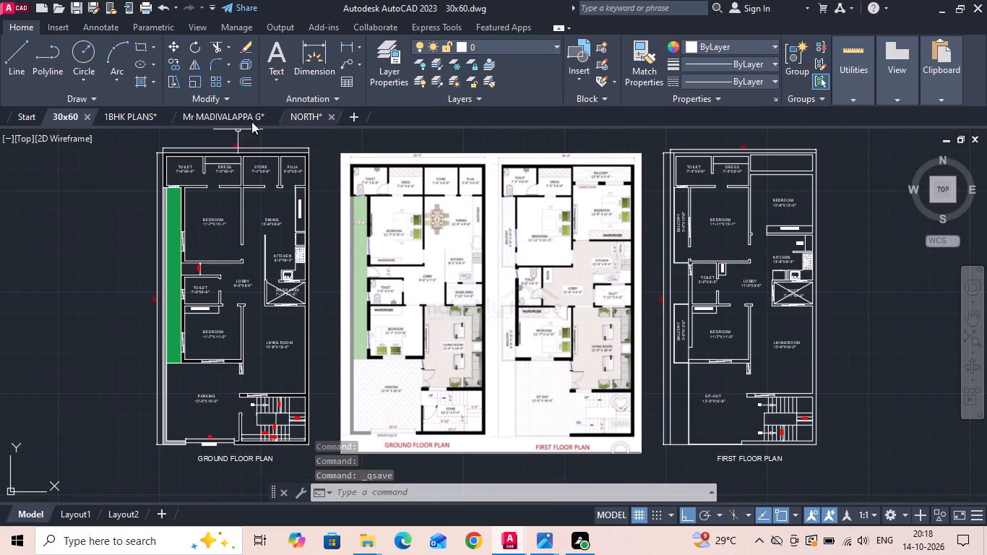
# Switch to the 1BHK PLANS drawing.
pyautogui.click(138, 112)
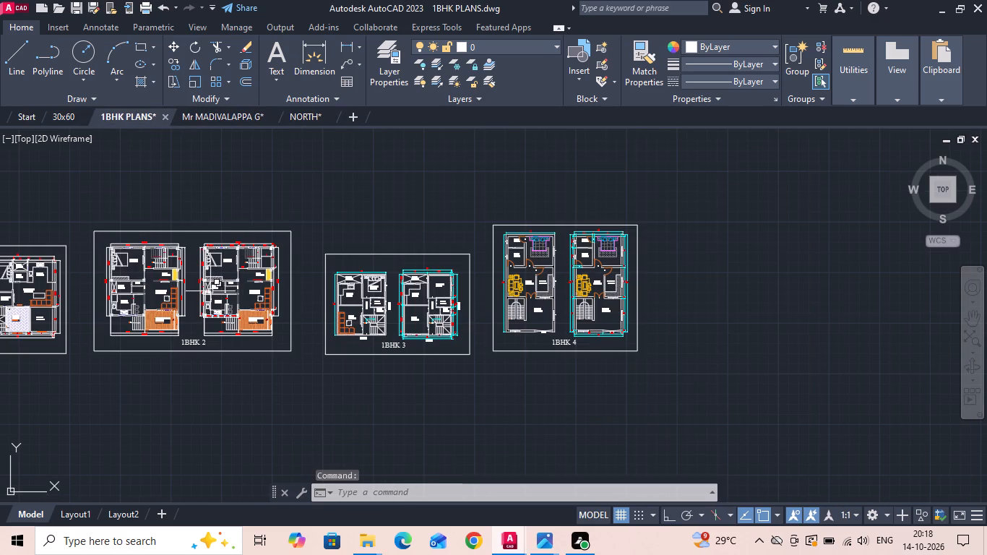
# Copy the double main door D, the bedroom door D1 and the toilet door D2 from the 1BHK 4 plan without dimensions.
pyautogui.moveTo(232, 297); pyautogui.dragTo(275, 301, button='middle')
pyautogui.scroll(2, 535, 299)
pyautogui.scroll(2, 637, 301)
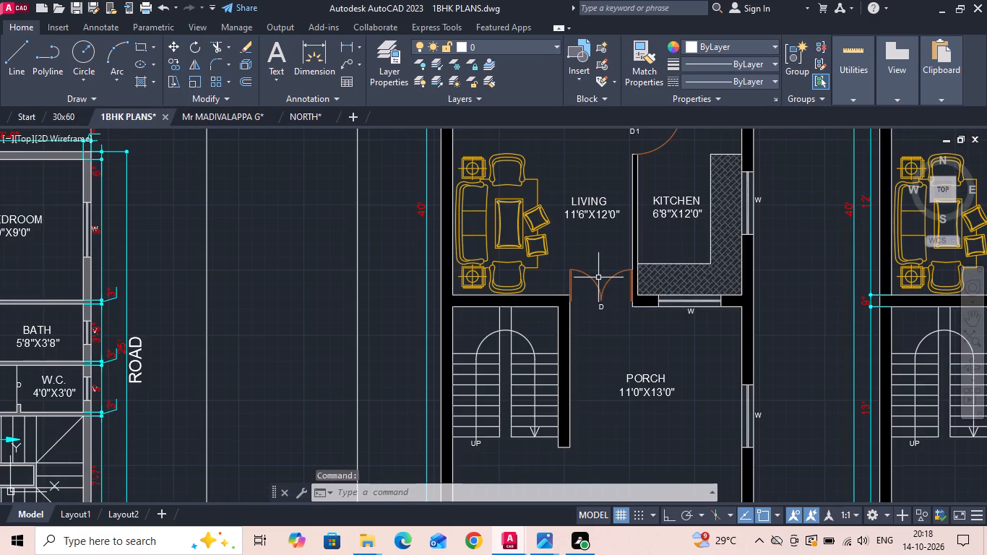
pyautogui.click(597, 277)
pyautogui.click(564, 276)
pyautogui.scroll(-1, 566, 340)
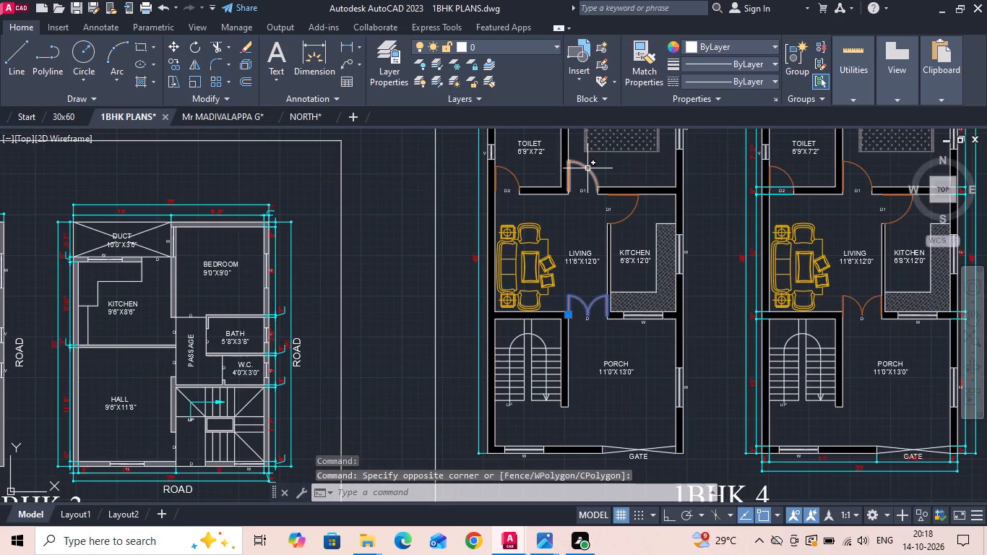
pyautogui.click(587, 168)
pyautogui.click(501, 168)
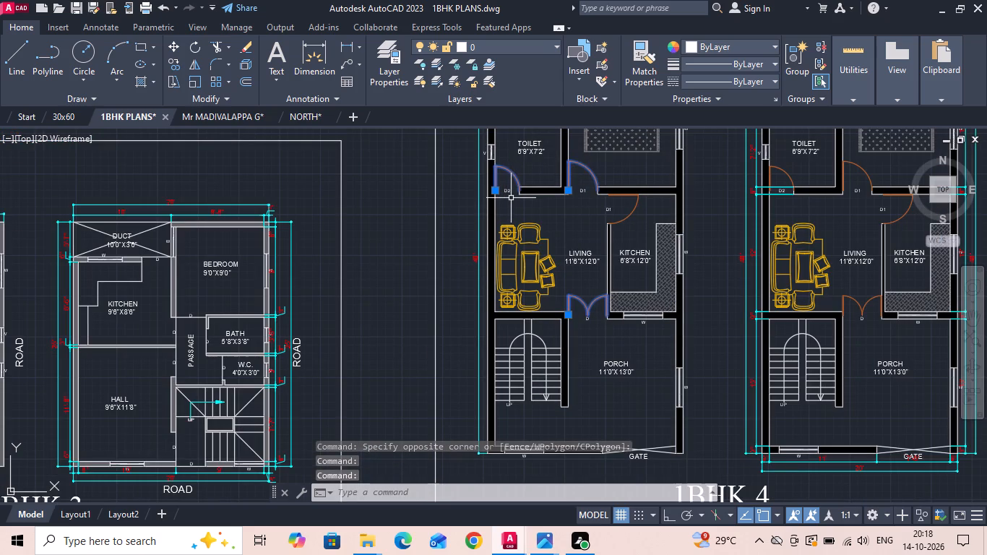
pyautogui.hotkey('ctrl', 'c')
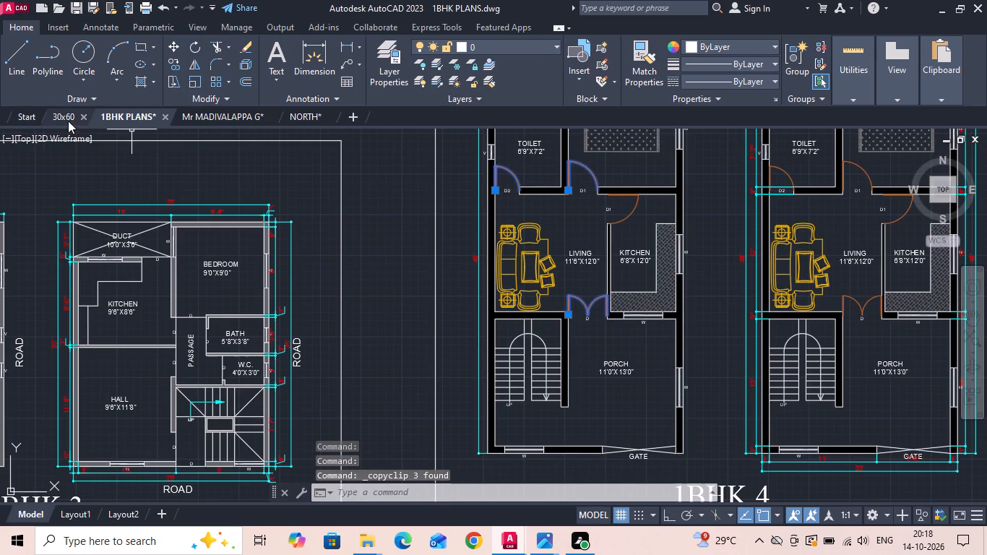
# Paste the three copied doors into the 30x60 drawing, in the empty space left of the ground floor plan.
pyautogui.click(68, 119)
pyautogui.hotkey('ctrl', 'v')
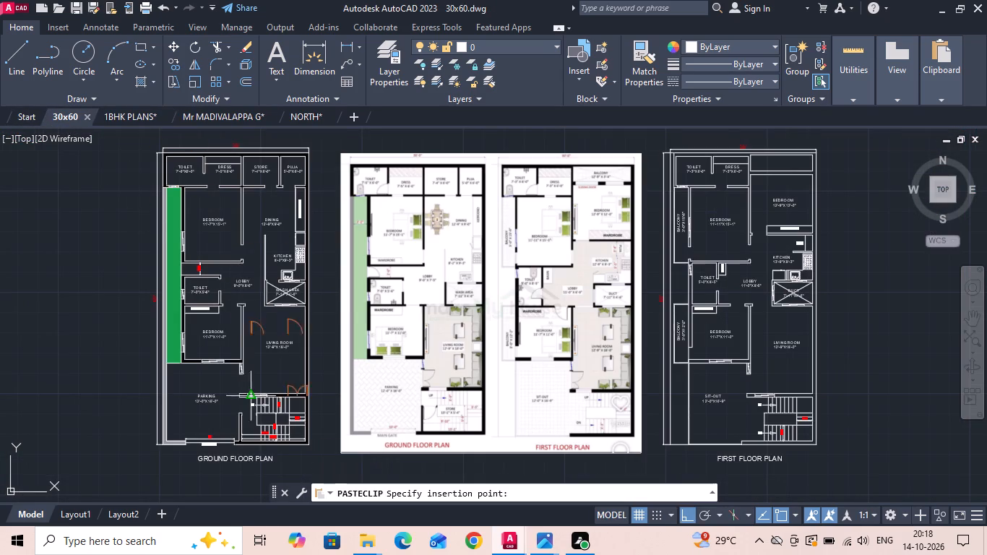
pyautogui.scroll(-1, 309, 324)
pyautogui.click(164, 375)
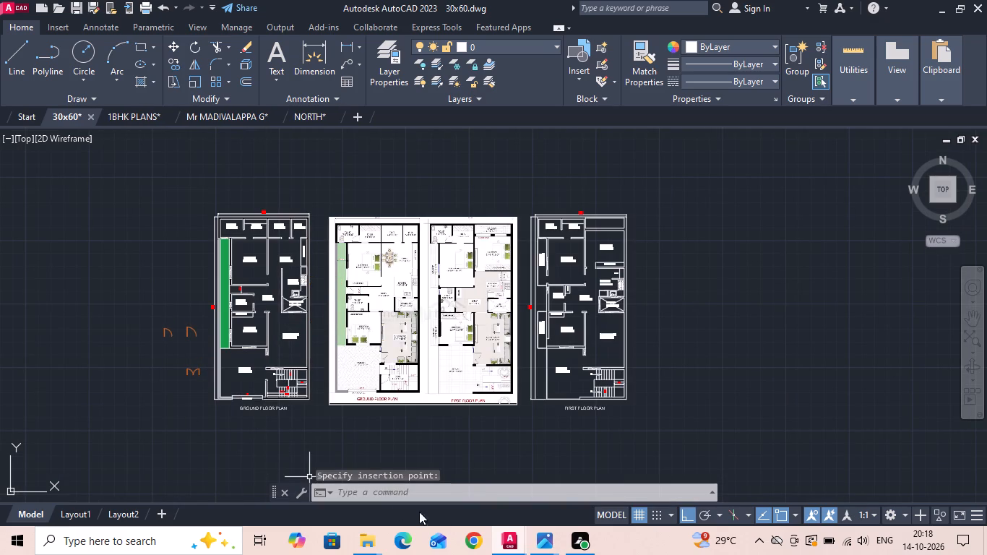
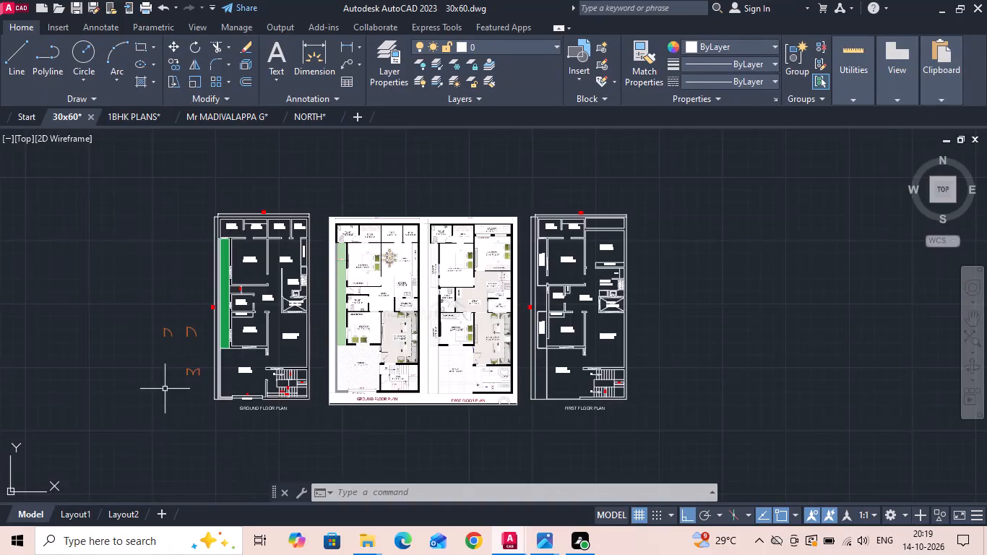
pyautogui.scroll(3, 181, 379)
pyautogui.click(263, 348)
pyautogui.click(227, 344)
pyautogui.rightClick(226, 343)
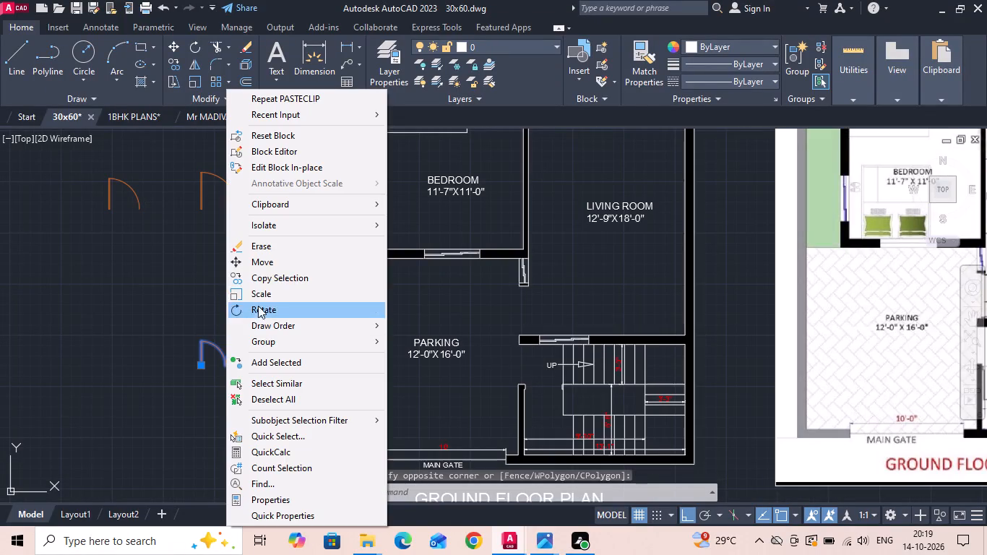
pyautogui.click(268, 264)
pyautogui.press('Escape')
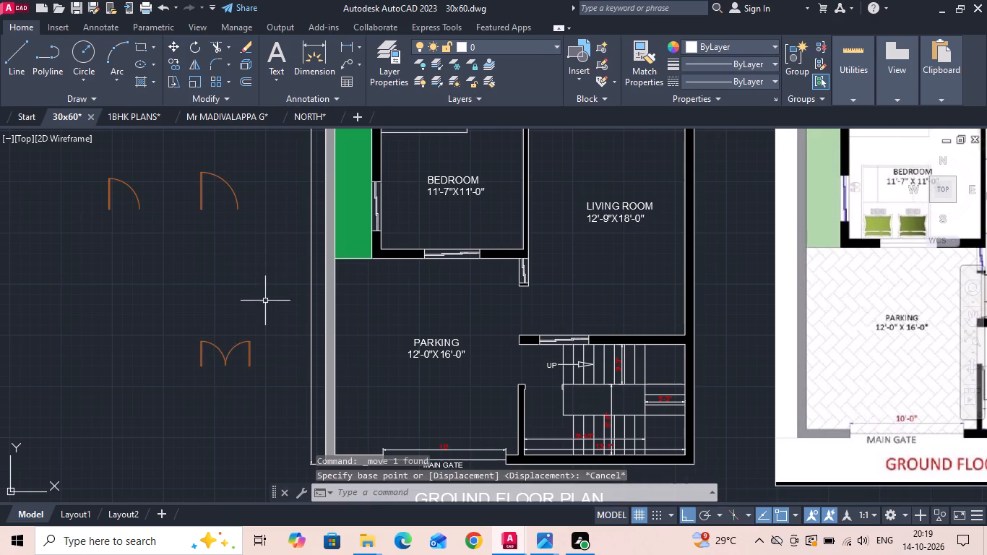
# Rotate the pasted double main door 90 degrees clockwise, matching the vertical opening between the parking and living room.
pyautogui.moveTo(265, 338); pyautogui.dragTo(252, 364)
pyautogui.click(228, 380)
pyautogui.rightClick(227, 380)
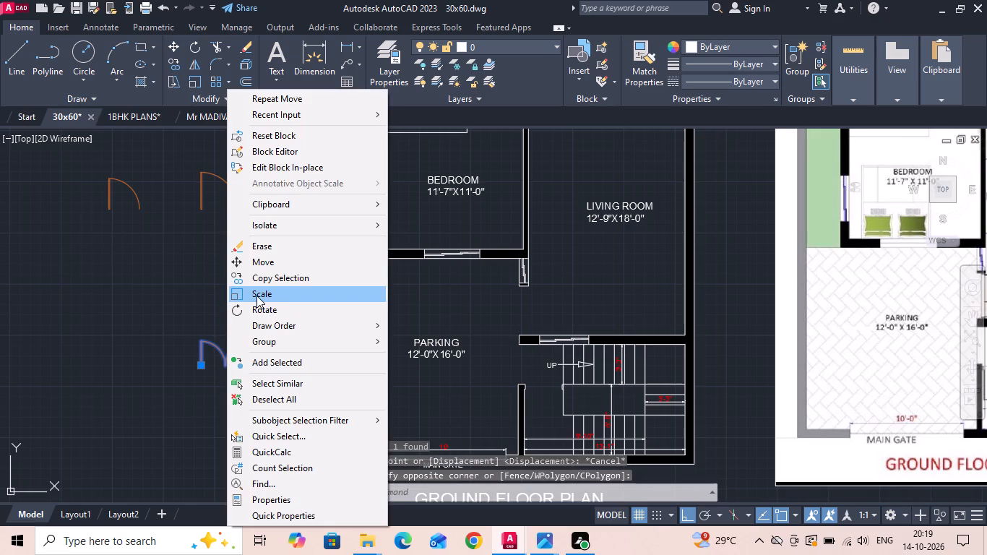
pyautogui.click(257, 305)
pyautogui.click(254, 301)
pyautogui.click(247, 318)
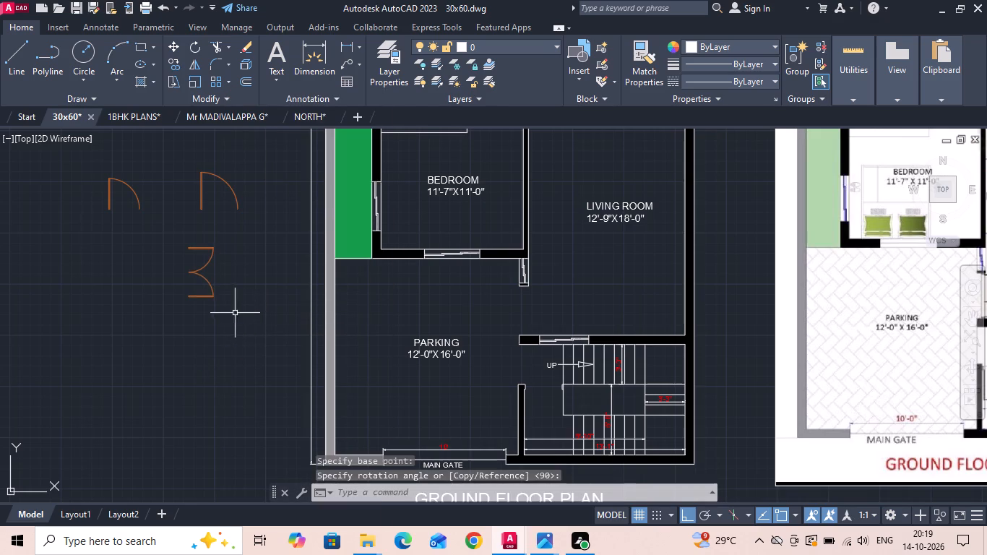
# Move the double door by its upper corner into the opening between the ground floor parking and the living room.
pyautogui.click(235, 313)
pyautogui.click(196, 271)
pyautogui.rightClick(196, 271)
pyautogui.click(223, 263)
pyautogui.scroll(4, 189, 251)
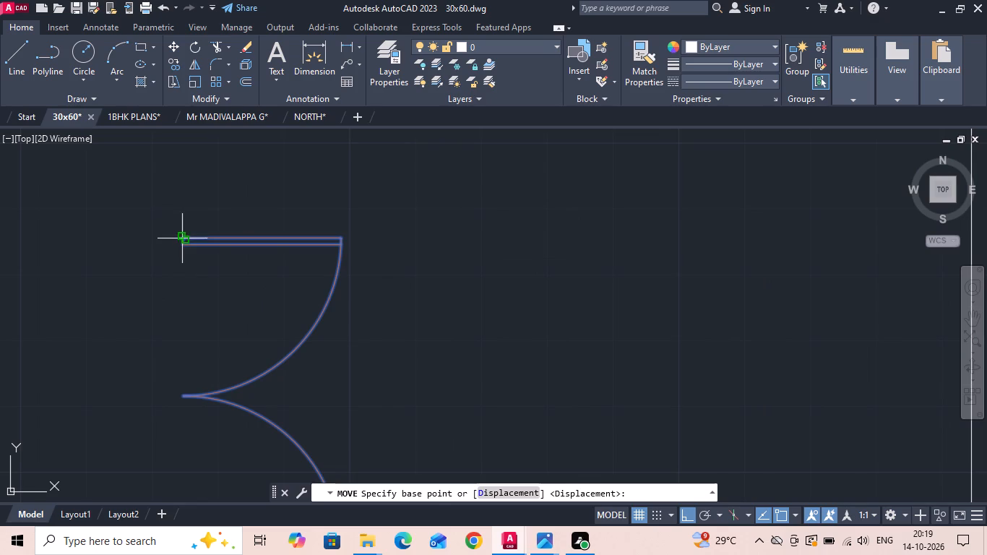
pyautogui.click(182, 239)
pyautogui.scroll(-4, 170, 251)
pyautogui.scroll(2, 491, 300)
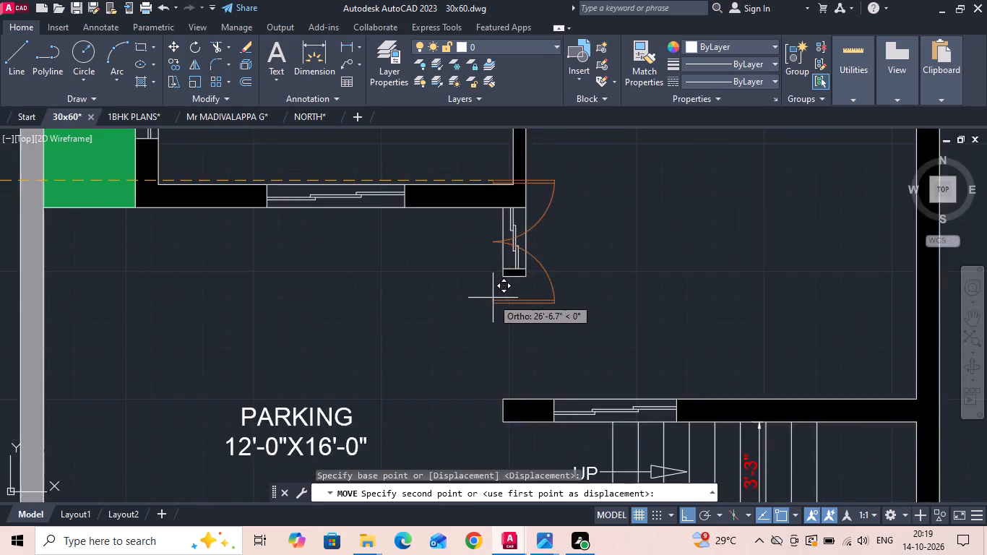
pyautogui.scroll(1, 493, 298)
pyautogui.click(521, 264)
pyautogui.scroll(-2, 489, 309)
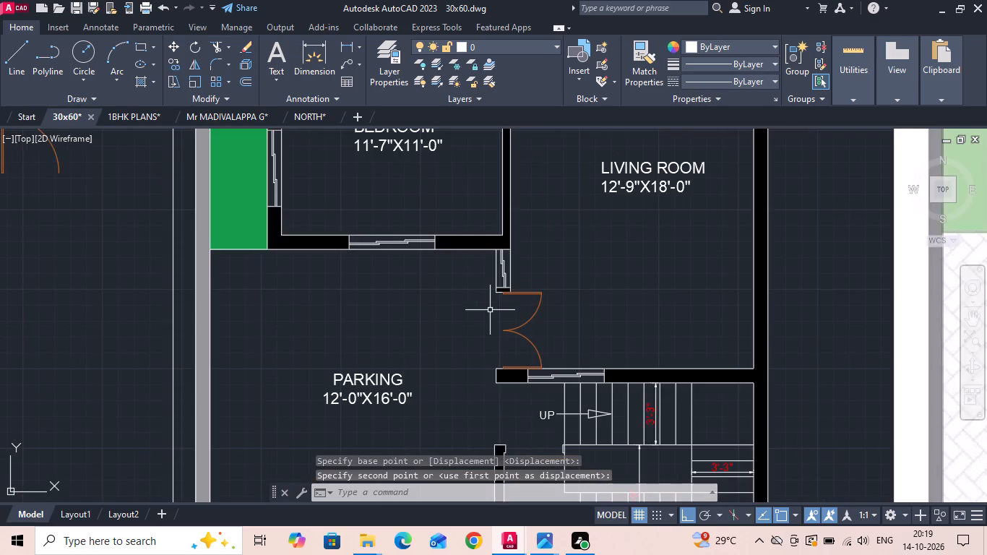
pyautogui.press('Escape')
# Mirror the larger single door D1 about a horizontal line below it, keeping the original.
pyautogui.scroll(-2, 520, 409)
pyautogui.scroll(2, 342, 288)
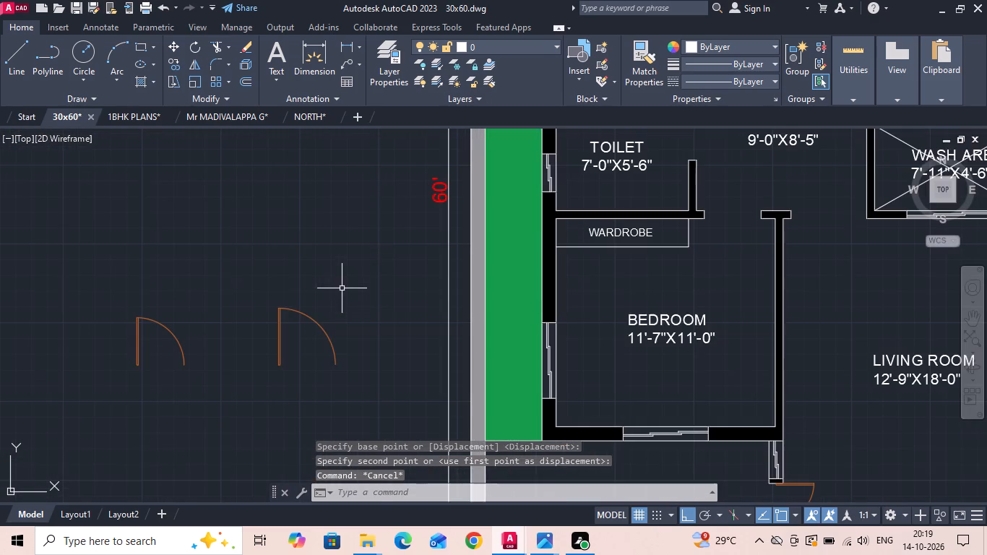
pyautogui.moveTo(343, 305); pyautogui.dragTo(324, 340)
pyautogui.click(317, 350)
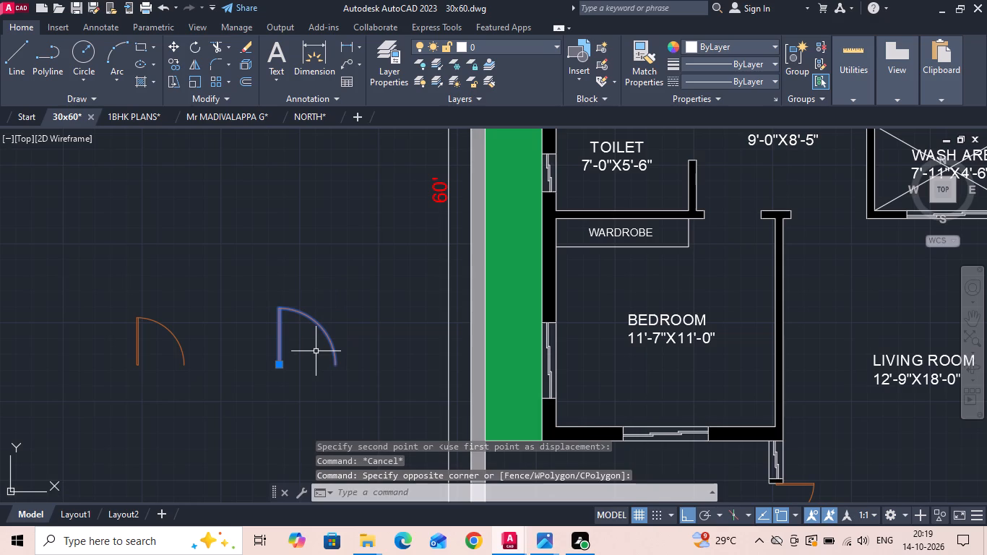
pyautogui.write('MI')
pyautogui.press('space')
pyautogui.moveTo(315, 327); pyautogui.dragTo(320, 251, button='middle')
pyautogui.moveTo(332, 330); pyautogui.dragTo(320, 332)
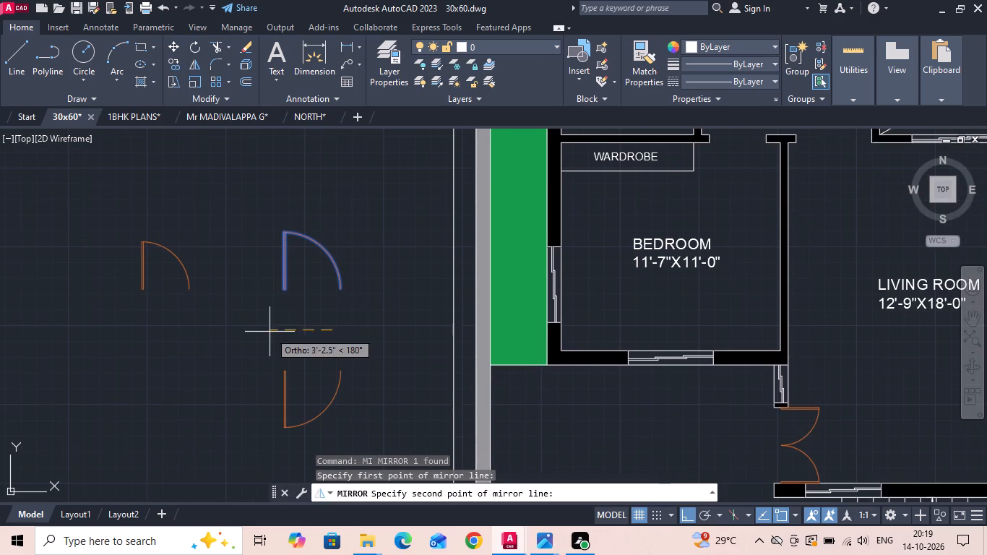
pyautogui.click(251, 332)
pyautogui.write('N')
pyautogui.press('space')
# Mirror the lower D1 copy about a vertical line and erase its source.
pyautogui.moveTo(358, 362); pyautogui.dragTo(306, 404)
pyautogui.click(299, 406)
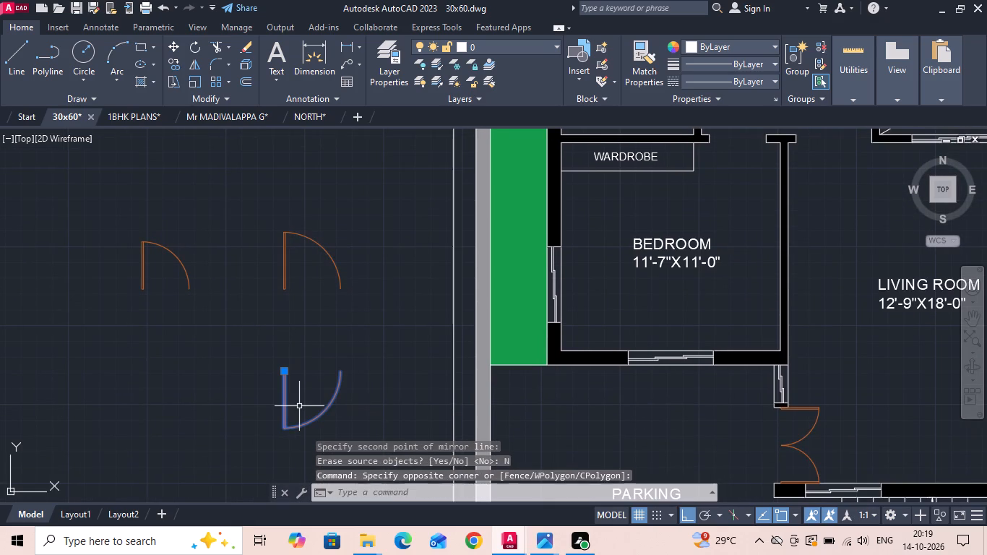
pyautogui.write('MI')
pyautogui.press('space')
pyautogui.moveTo(365, 329); pyautogui.dragTo(364, 367)
pyautogui.click(358, 398)
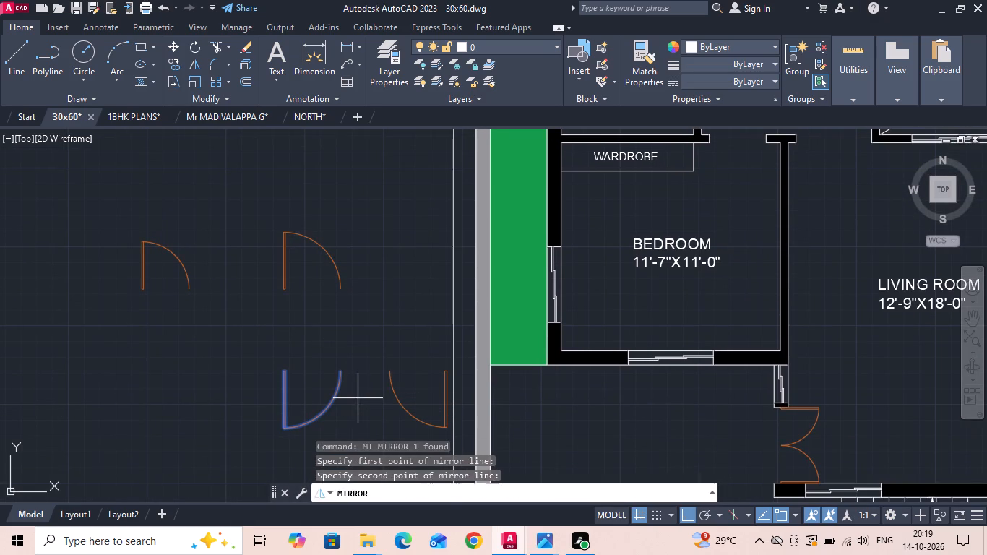
pyautogui.press('y')
pyautogui.press('space')
# Move the mirrored D1 door by its arc end into the 11'-7"X11'-0" bedroom's doorway beside the wardrobe.
pyautogui.click(389, 374)
pyautogui.rightClick(389, 373)
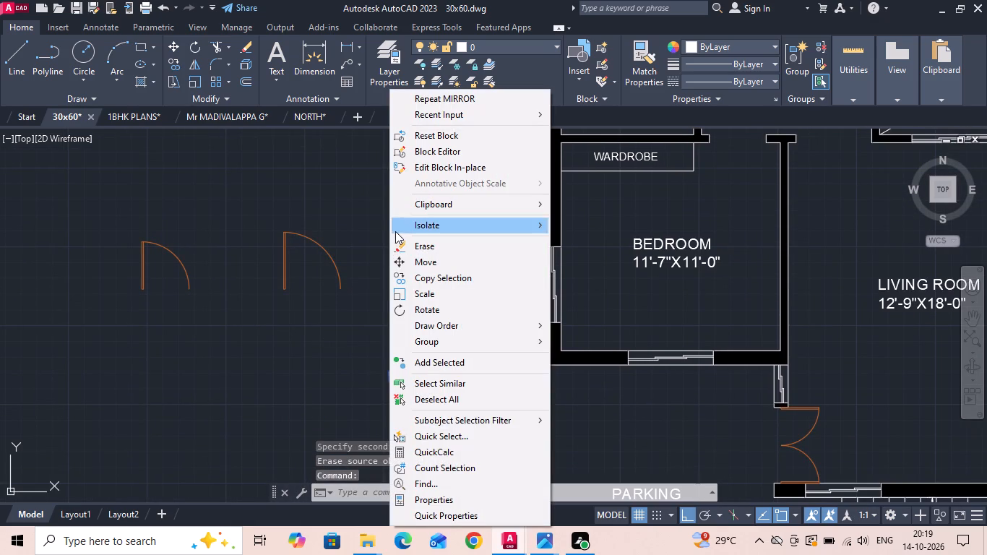
pyautogui.click(414, 267)
pyautogui.scroll(2, 401, 370)
pyautogui.click(366, 371)
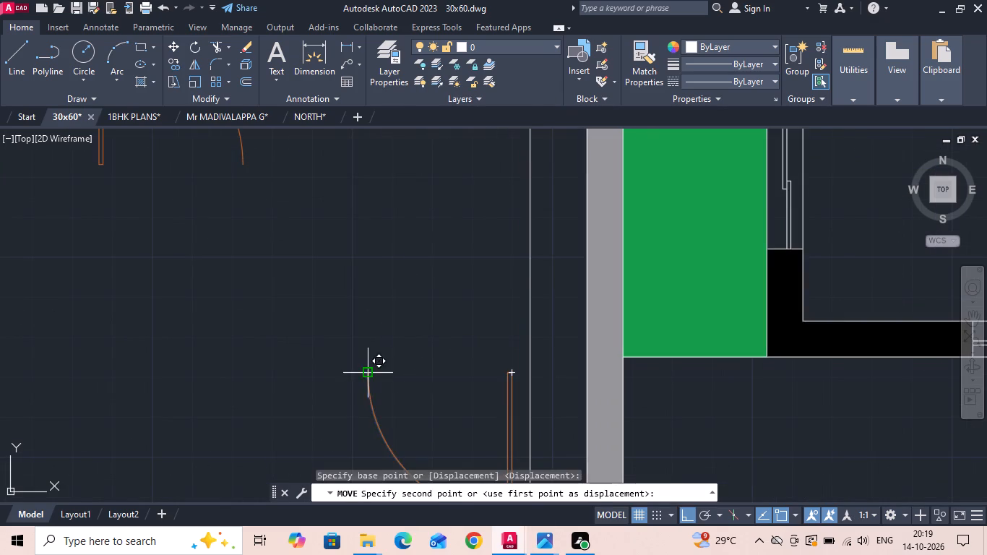
pyautogui.scroll(-2, 354, 403)
pyautogui.scroll(2, 697, 164)
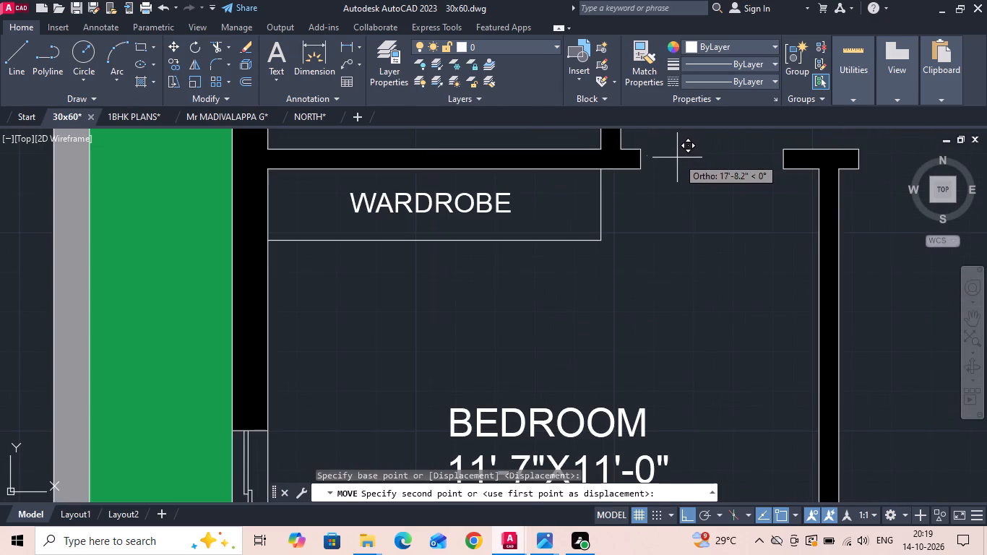
pyautogui.click(645, 151)
pyautogui.scroll(-2, 611, 286)
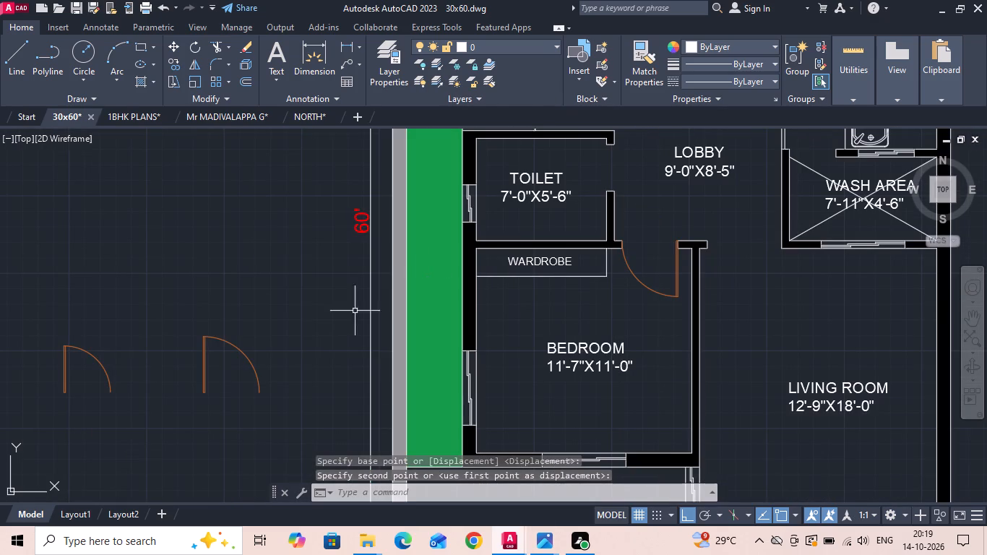
pyautogui.press('Escape')
# Rotate the smaller toilet door D2 by 90 degrees clockwise.
pyautogui.scroll(-2, 124, 353)
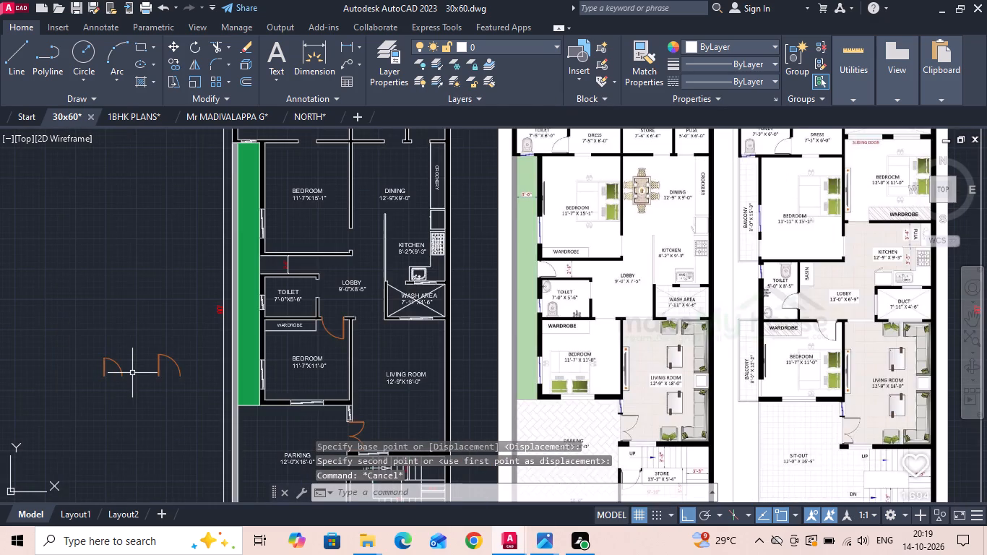
pyautogui.scroll(2, 132, 373)
pyautogui.click(76, 366)
pyautogui.click(56, 322)
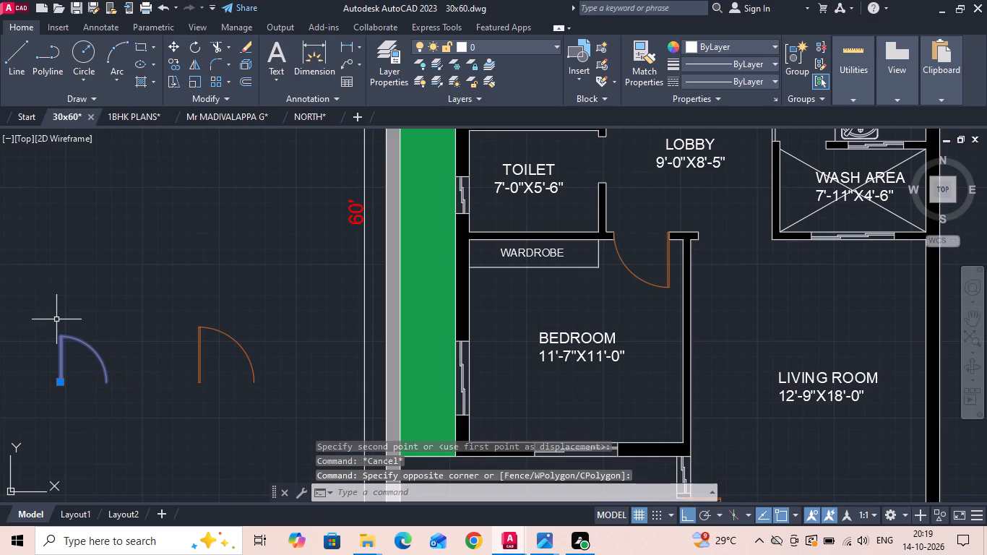
pyautogui.rightClick(56, 319)
pyautogui.click(99, 312)
pyautogui.click(111, 286)
pyautogui.click(105, 309)
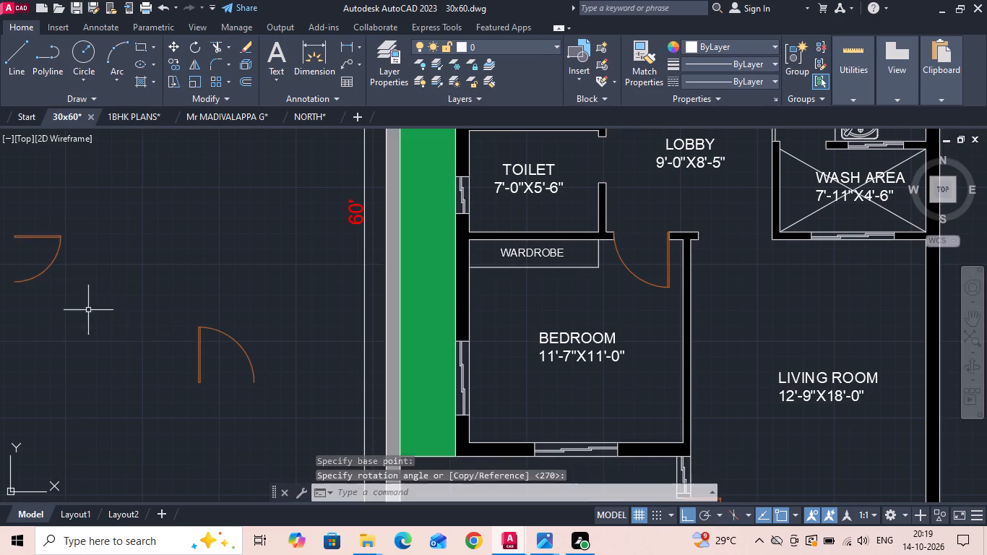
# Mirror the rotated toilet door about a vertical line and erase its source.
pyautogui.moveTo(88, 306); pyautogui.dragTo(366, 365, button='middle')
pyautogui.moveTo(368, 366); pyautogui.dragTo(351, 311)
pyautogui.click(327, 241)
pyautogui.write('MI')
pyautogui.press('space')
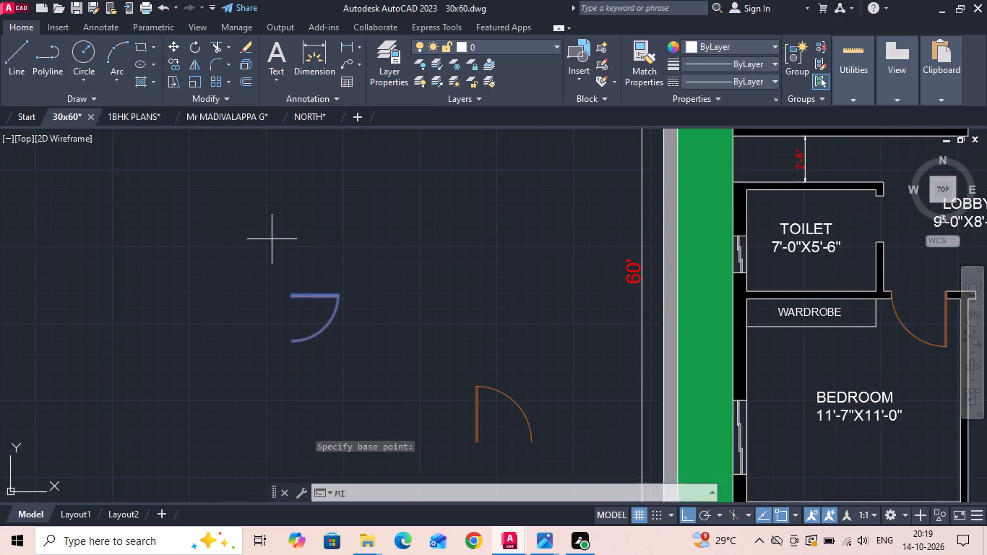
pyautogui.moveTo(263, 240); pyautogui.dragTo(261, 304)
pyautogui.click(257, 332)
pyautogui.press('y')
pyautogui.press('space')
# Move the toilet door by its arc end into the 7'-0"X5'-6" toilet's doorway facing the lobby.
pyautogui.moveTo(256, 330); pyautogui.dragTo(239, 304)
pyautogui.click(215, 271)
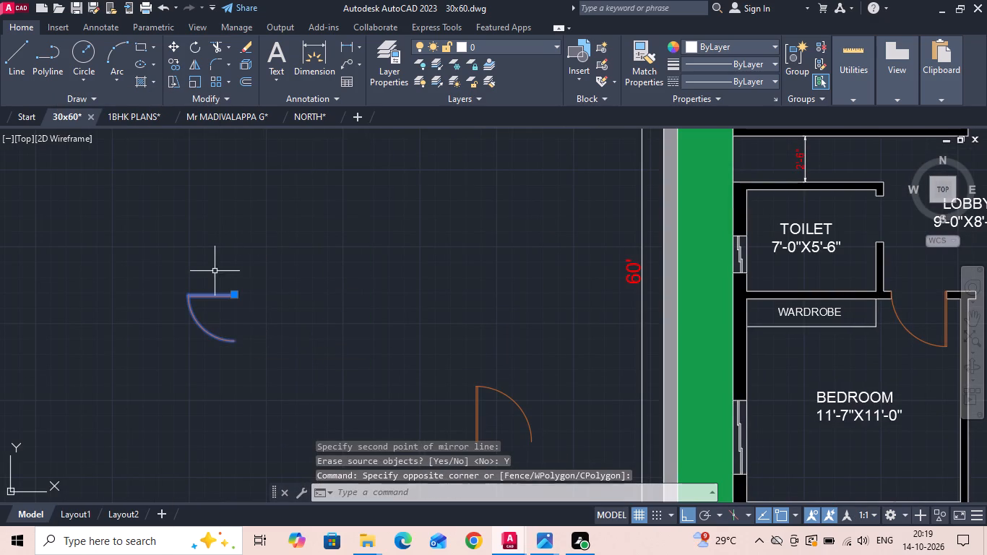
pyautogui.rightClick(215, 270)
pyautogui.click(245, 266)
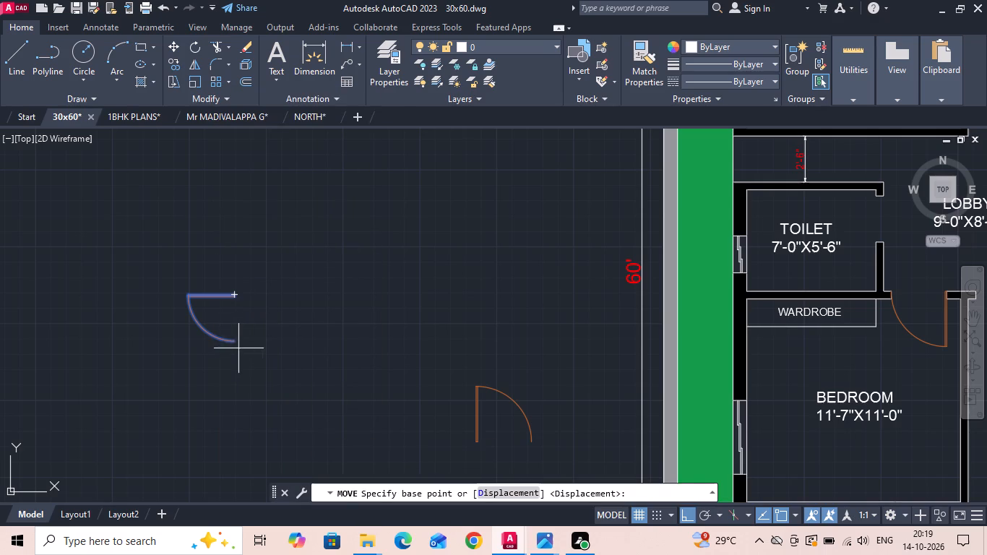
pyautogui.click(236, 345)
pyautogui.scroll(-2, 210, 337)
pyautogui.scroll(3, 525, 286)
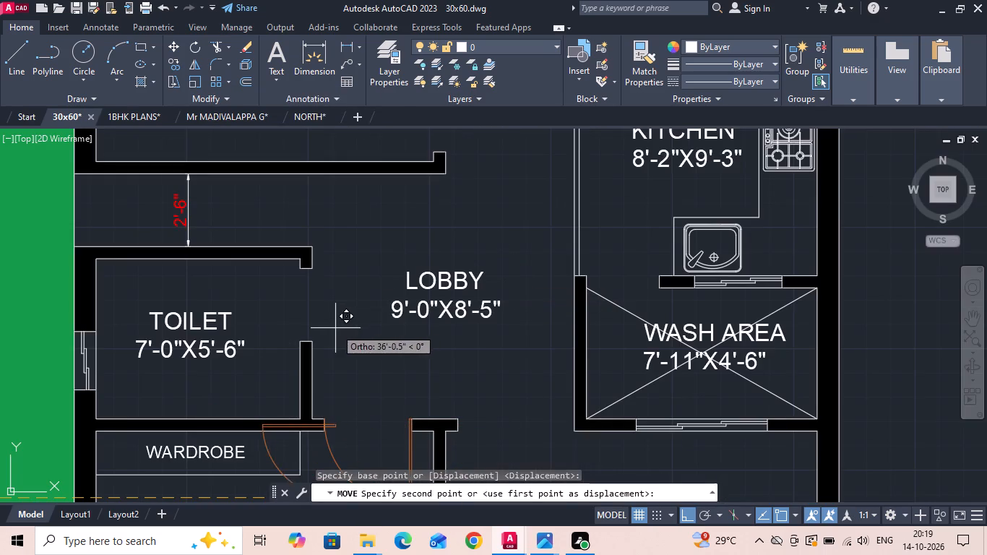
pyautogui.click(314, 340)
pyautogui.scroll(-2, 314, 263)
pyautogui.moveTo(329, 325); pyautogui.dragTo(329, 348, button='middle')
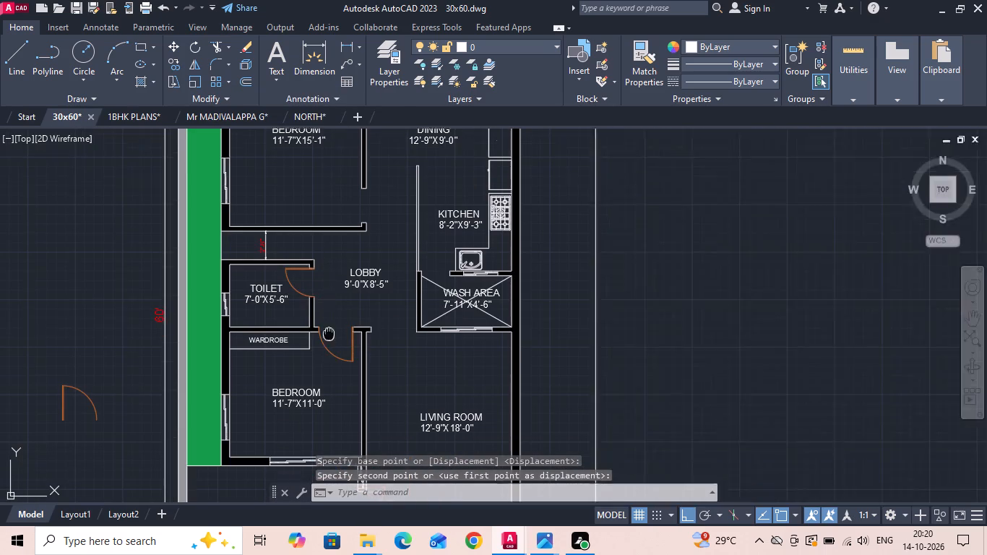
pyautogui.moveTo(329, 348); pyautogui.dragTo(329, 362, button='middle')
pyautogui.press('Escape')
# Move the remaining D1 door freely, with Ortho off, inside the 11'-7"X15'-1" bedroom near its lobby opening.
pyautogui.moveTo(121, 442); pyautogui.dragTo(109, 443)
pyautogui.click(72, 426)
pyautogui.rightClick(72, 423)
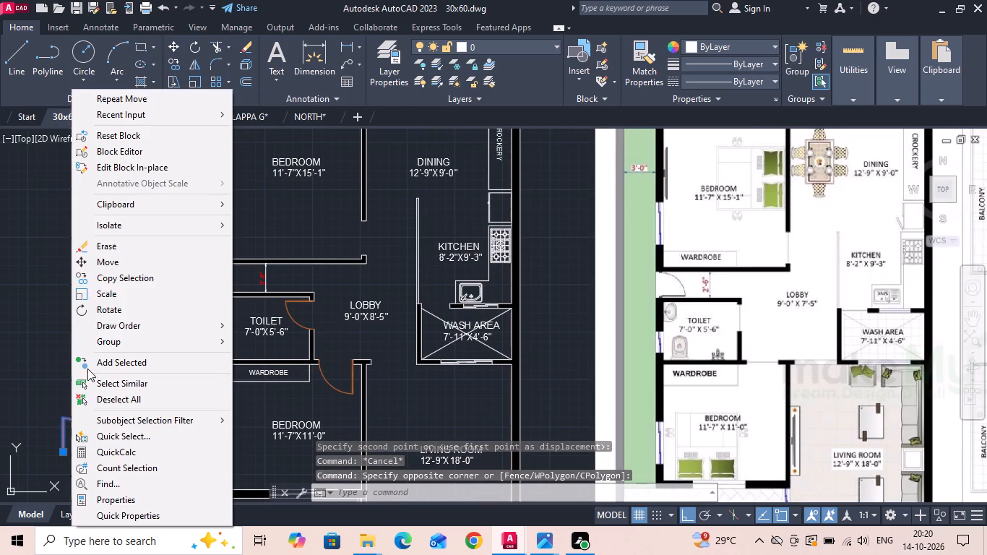
pyautogui.click(147, 259)
pyautogui.moveTo(82, 434); pyautogui.dragTo(114, 413)
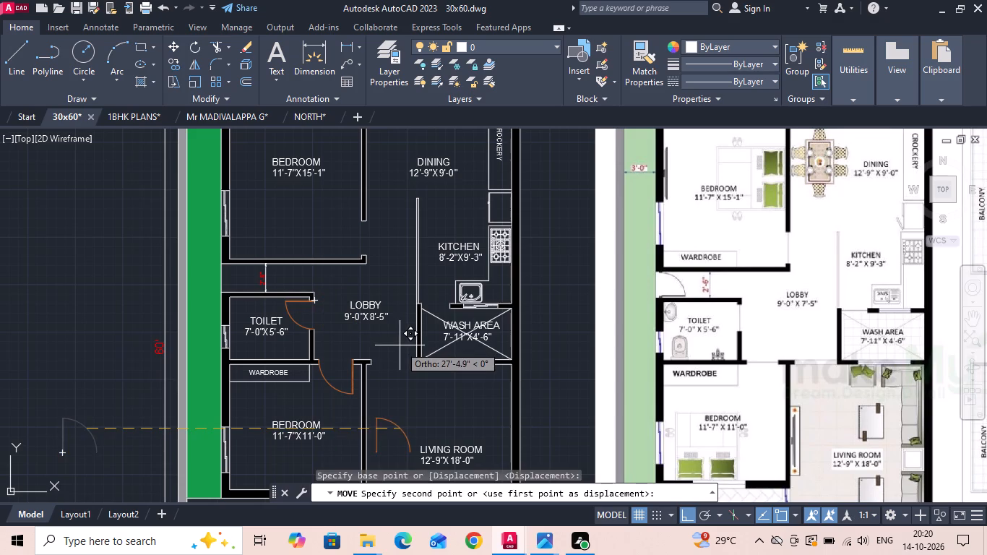
pyautogui.press('F8')
pyautogui.scroll(3, 398, 221)
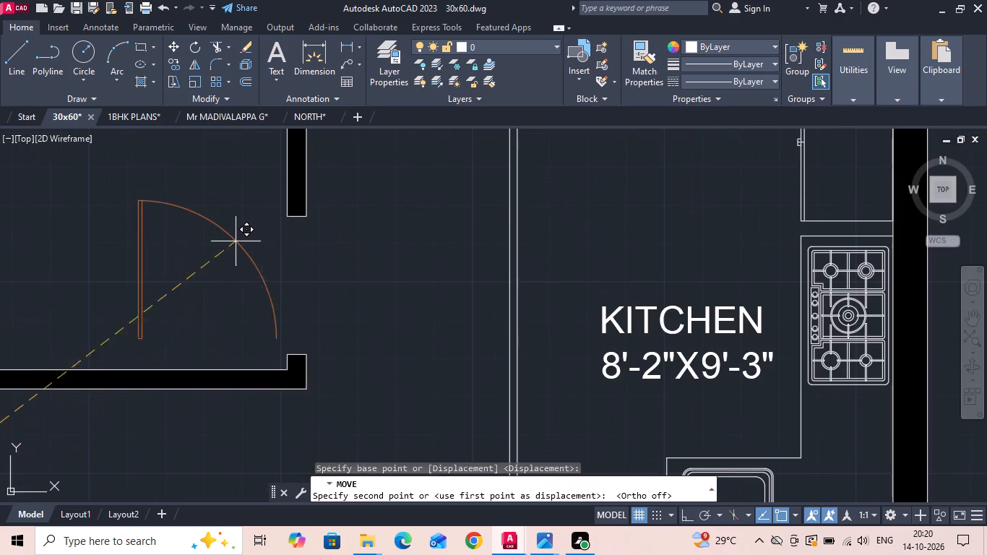
pyautogui.click(226, 238)
pyautogui.press('Escape')
# Rotate the D1 door in the 11'-7"X15'-1" bedroom 90 degrees counterclockwise with Ortho on.
pyautogui.moveTo(243, 205); pyautogui.dragTo(191, 250)
pyautogui.click(184, 259)
pyautogui.rightClick(184, 259)
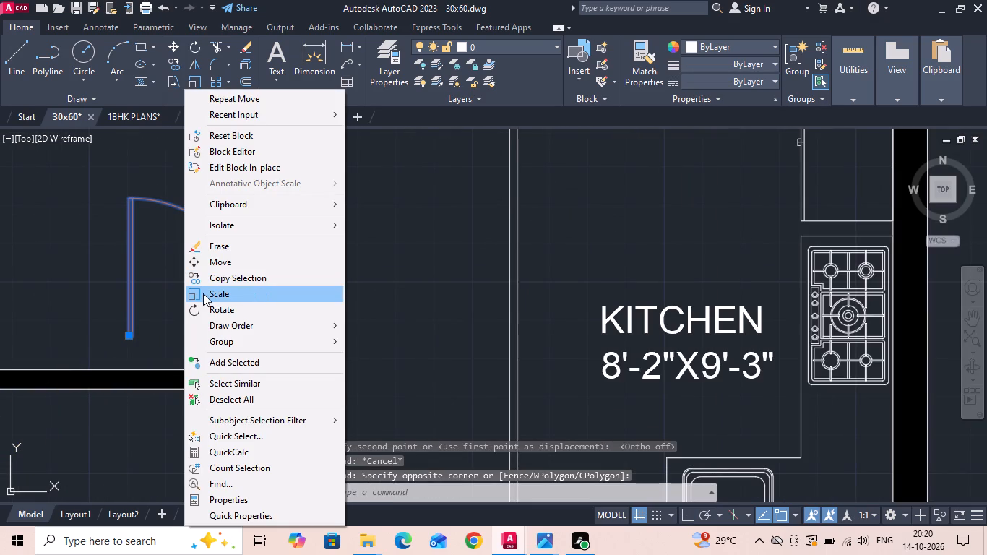
pyautogui.click(208, 312)
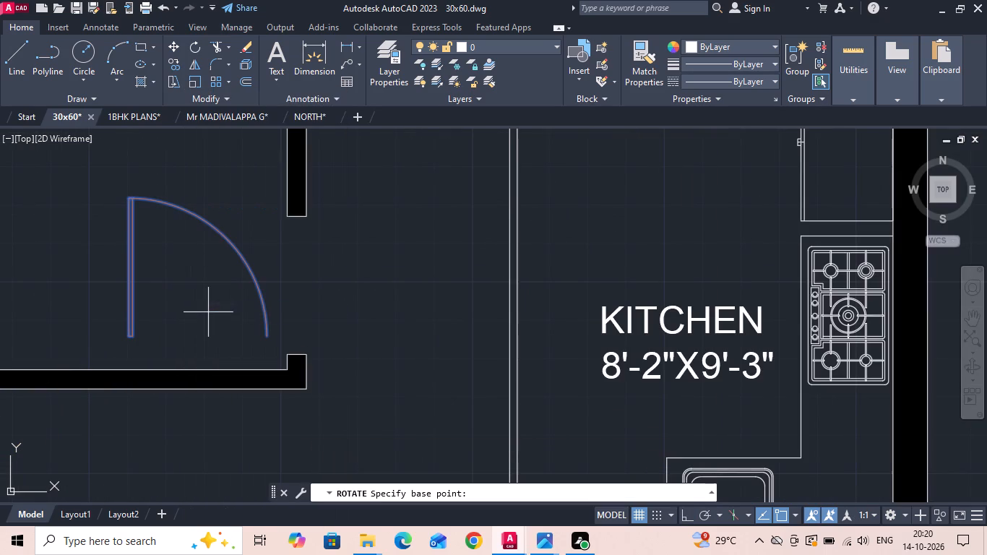
pyautogui.press('F8')
pyautogui.click(210, 298)
pyautogui.click(206, 254)
pyautogui.click(207, 267)
# Move the rotated D1 door by its arc end to the wall corner of the 11'-7"X15'-1" bedroom's lobby opening.
pyautogui.click(191, 235)
pyautogui.rightClick(191, 235)
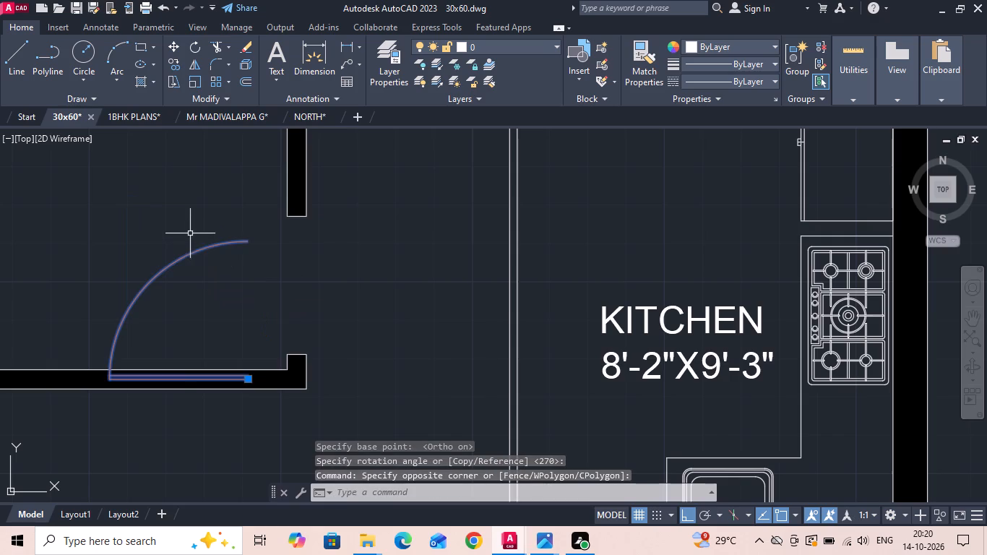
pyautogui.click(215, 260)
pyautogui.click(250, 244)
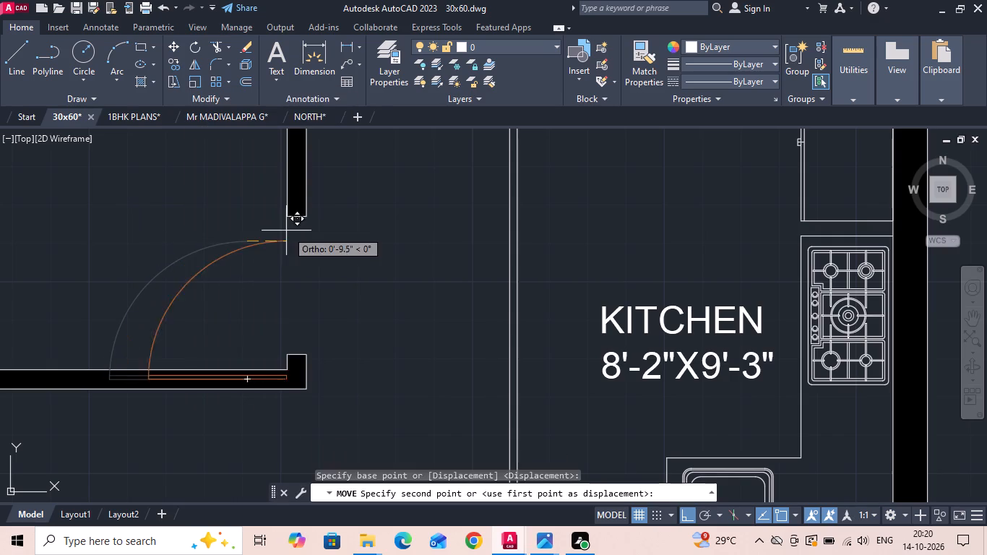
pyautogui.click(311, 218)
# Copy the 7'-0"X5'-6" toilet's door to the opening between the DRESS room and the 11'-7"X15'-1" bedroom.
pyautogui.scroll(-4, 319, 288)
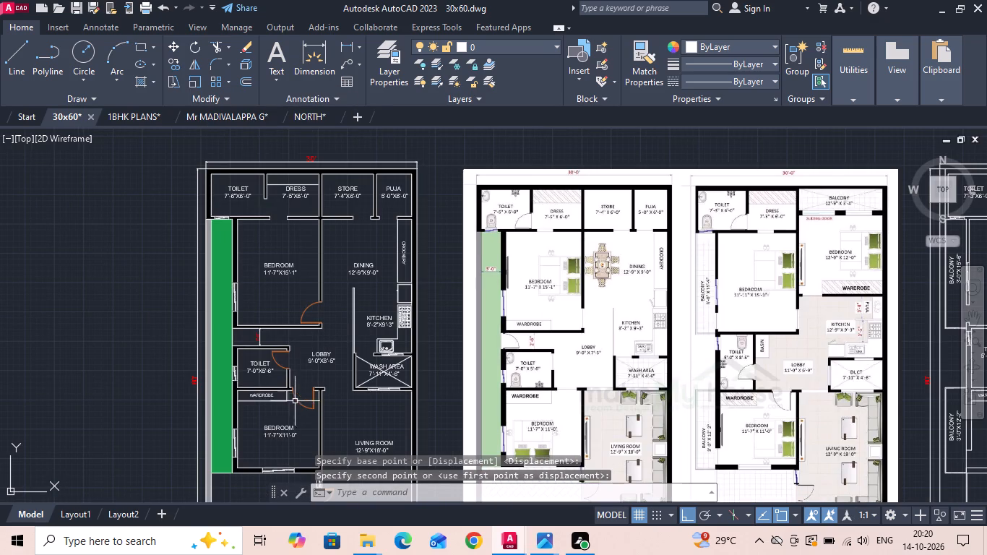
pyautogui.click(277, 361)
pyautogui.rightClick(277, 361)
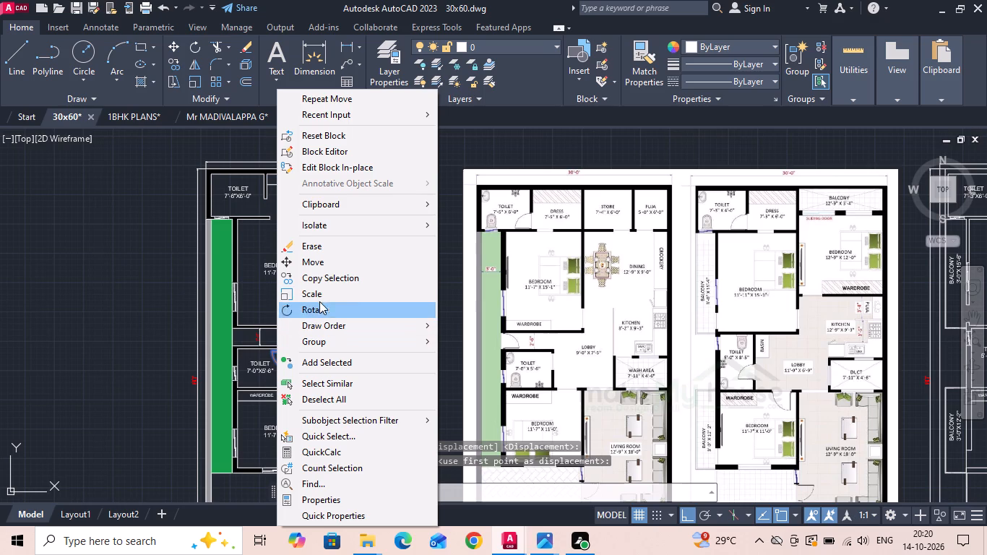
pyautogui.click(322, 278)
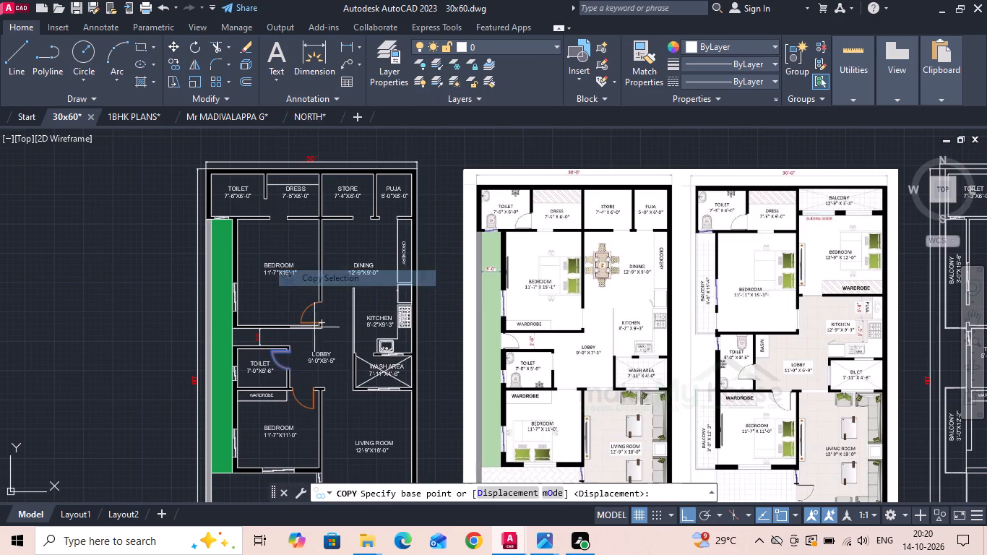
pyautogui.click(292, 365)
pyautogui.scroll(3, 276, 231)
pyautogui.click(274, 205)
pyautogui.moveTo(288, 270); pyautogui.dragTo(307, 380, button='middle')
pyautogui.press('Escape')
# Mirror the door copy at the DRESS room opening about a horizontal line, erasing the source door.
pyautogui.click(318, 287)
pyautogui.click(286, 235)
pyautogui.write('MI')
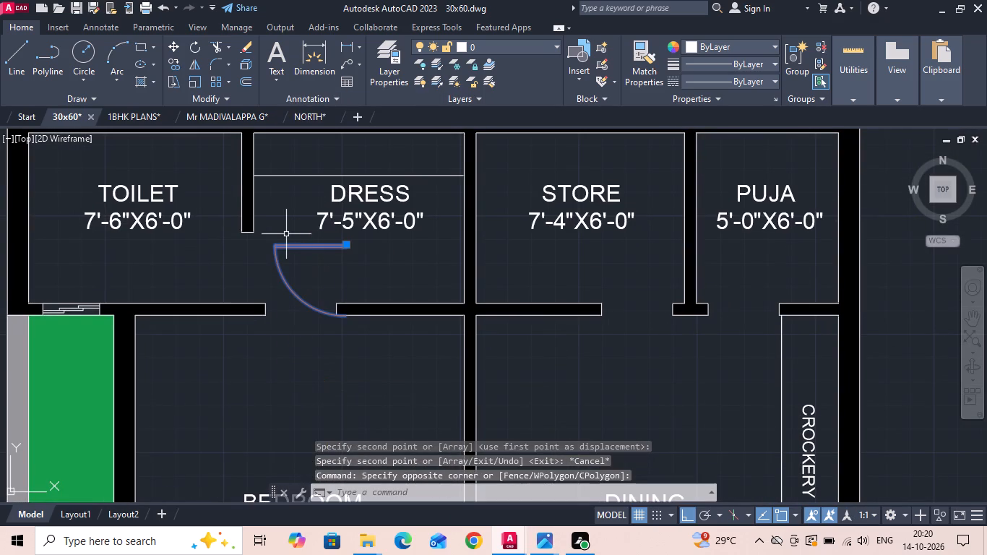
pyautogui.press('space')
pyautogui.click(303, 268)
pyautogui.click(243, 270)
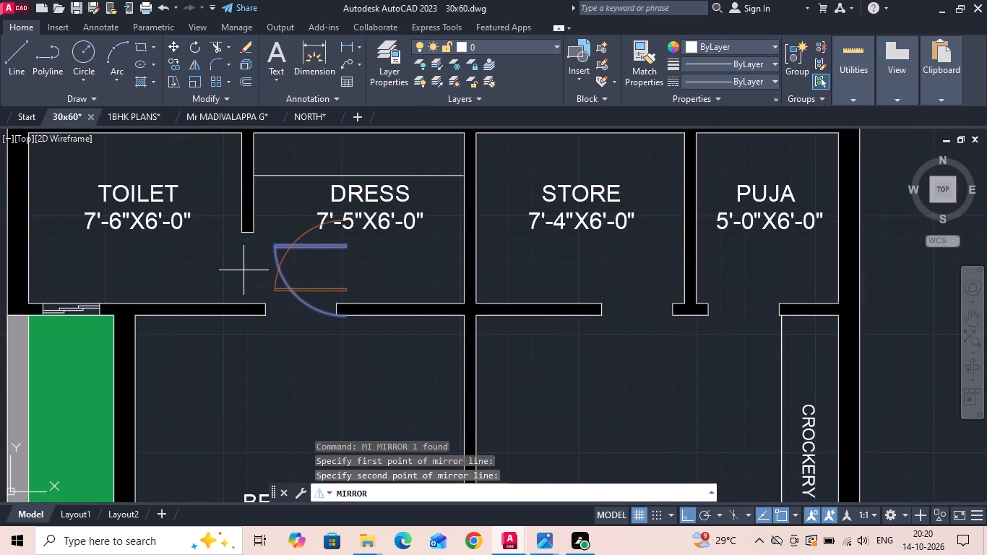
pyautogui.write('Y')
pyautogui.press('space')
# Move the mirrored door by its arc end to the end of the wall between the 7'-6"X6'-0" TOILET and DRESS.
pyautogui.moveTo(307, 262); pyautogui.dragTo(297, 263)
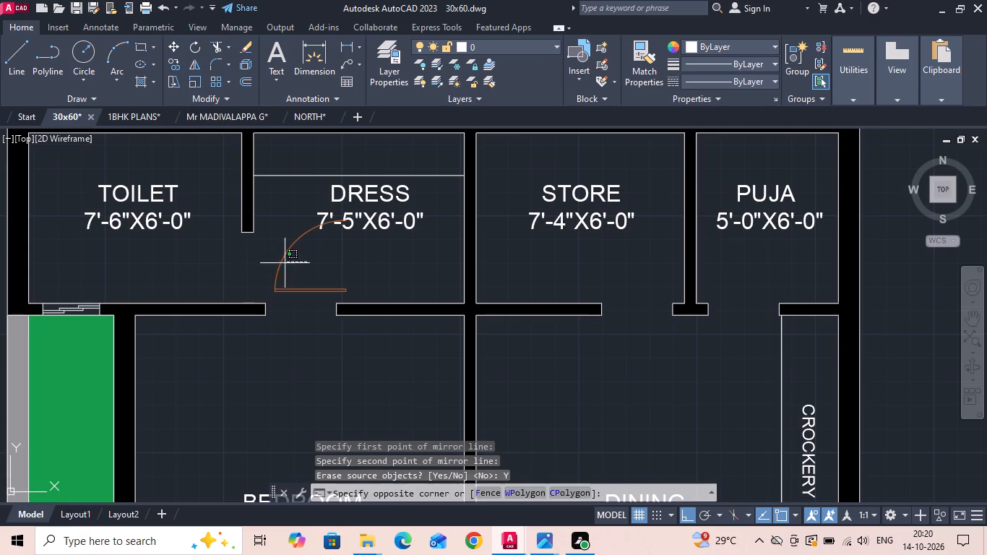
pyautogui.click(247, 263)
pyautogui.rightClick(246, 263)
pyautogui.click(283, 259)
pyautogui.scroll(1, 323, 256)
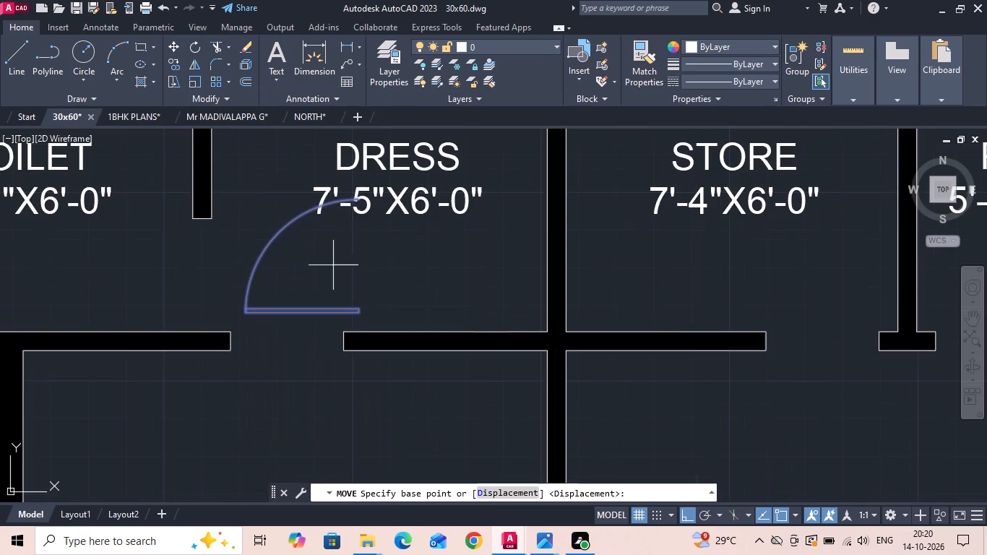
pyautogui.click(358, 199)
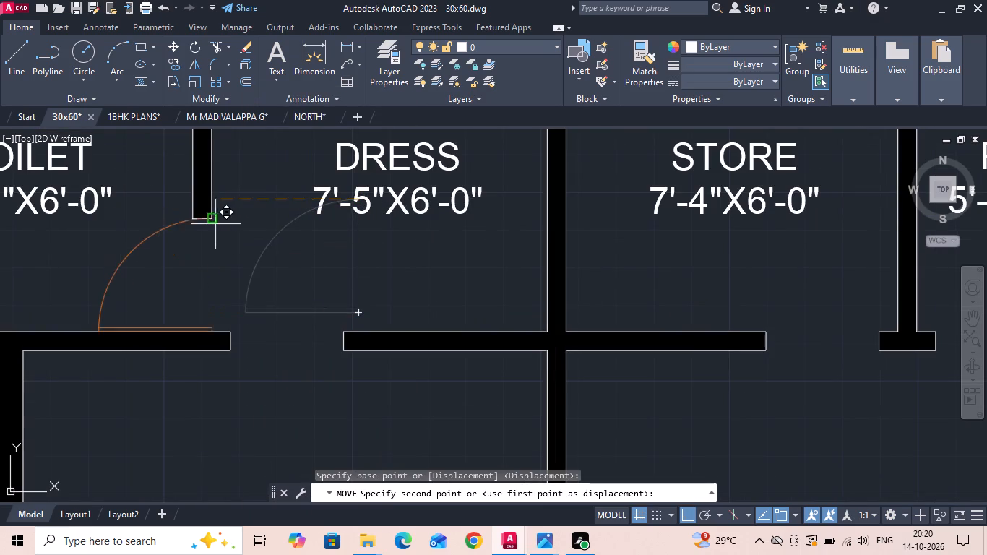
pyautogui.click(212, 222)
# Mirror the 7'-6"X6'-0" TOILET door about a vertical line, keeping the source door.
pyautogui.scroll(-3, 357, 254)
pyautogui.scroll(4, 319, 222)
pyautogui.scroll(-3, 316, 210)
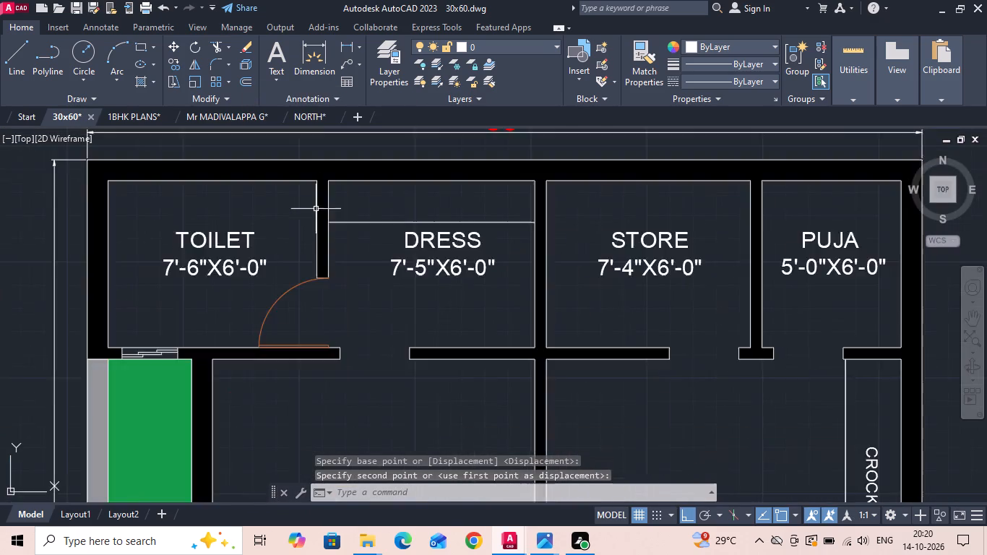
pyautogui.scroll(-4, 316, 209)
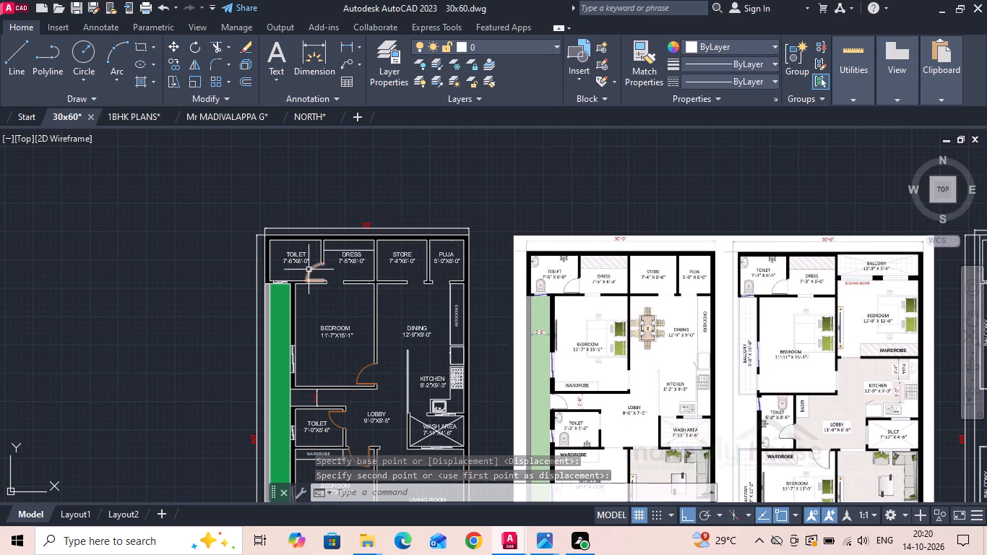
pyautogui.click(309, 270)
pyautogui.write('MI')
pyautogui.press('space')
pyautogui.scroll(1, 332, 315)
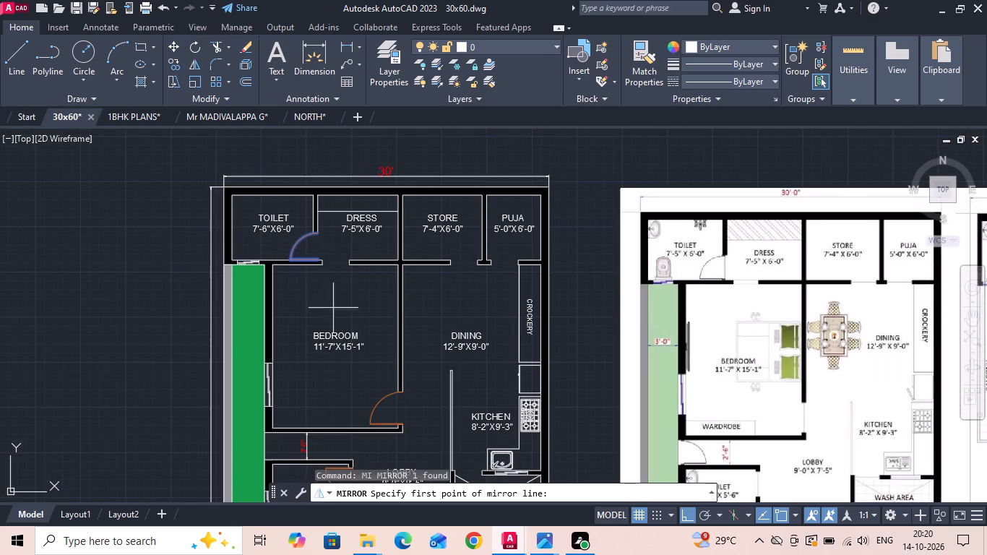
pyautogui.moveTo(326, 266); pyautogui.dragTo(327, 278)
pyautogui.click(322, 301)
pyautogui.write('N')
pyautogui.press('space')
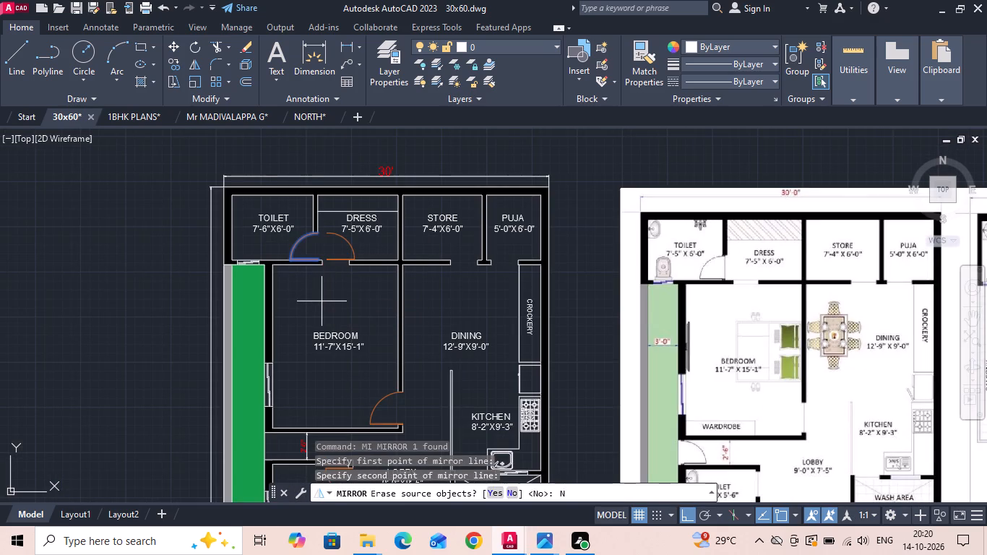
# Move the mirrored copy from the DRESS room by its arc end to the 2'-6" passage opening beside the green strip.
pyautogui.scroll(2, 340, 248)
pyautogui.click(331, 233)
pyautogui.click(318, 201)
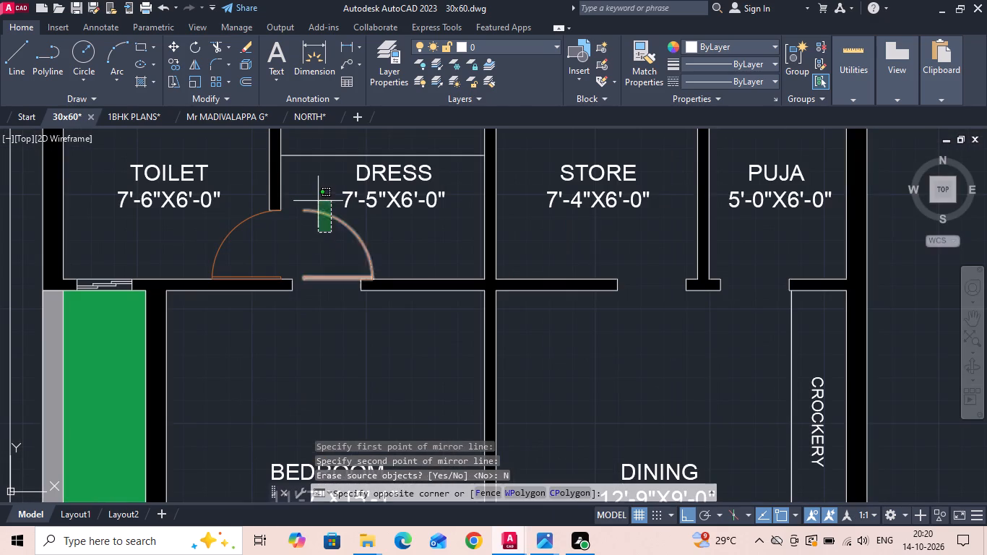
pyautogui.rightClick(317, 199)
pyautogui.click(338, 257)
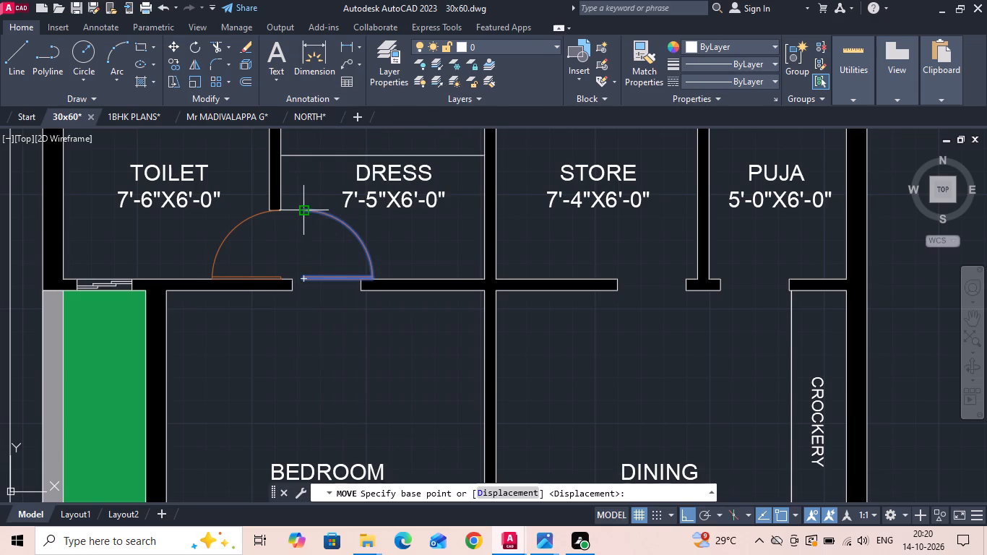
pyautogui.click(304, 211)
pyautogui.scroll(-4, 305, 211)
pyautogui.scroll(2, 298, 270)
pyautogui.scroll(2, 258, 317)
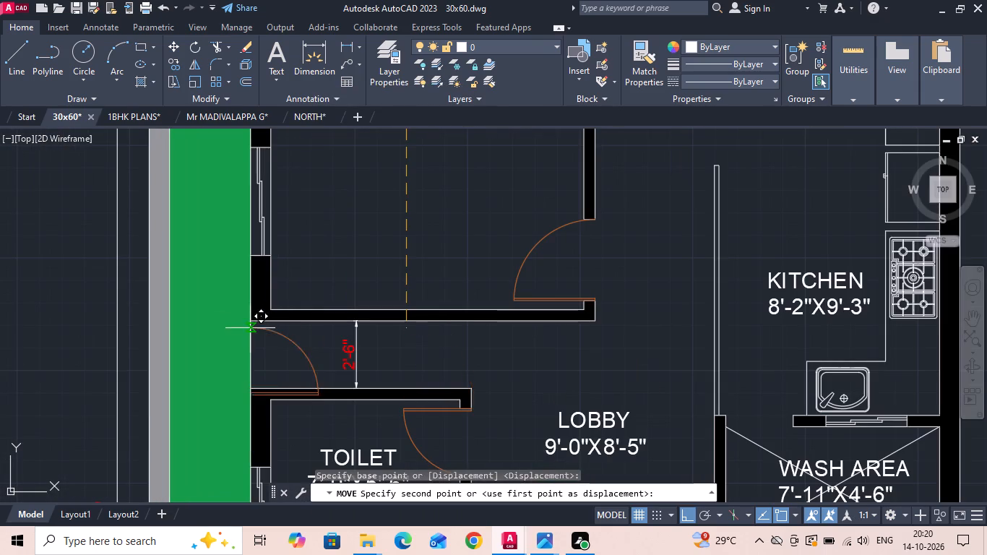
pyautogui.click(250, 321)
pyautogui.press('Escape')
# Save the drawing.
pyautogui.hotkey('ctrl', 's')
# Copy the 7'-0"X5'-6" toilet's door to the opening between the KITCHEN and the WASH AREA.
pyautogui.scroll(-1, 246, 339)
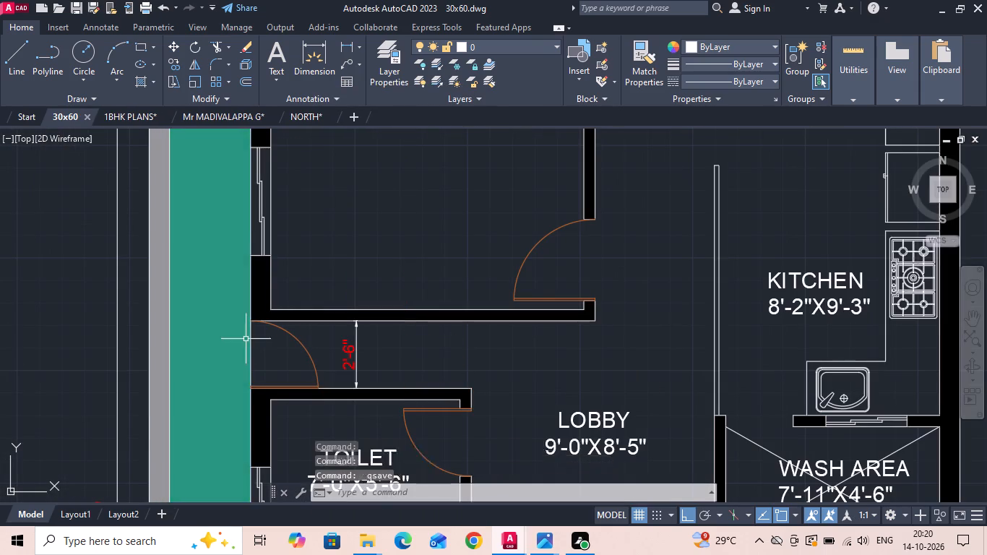
pyautogui.scroll(-1, 246, 339)
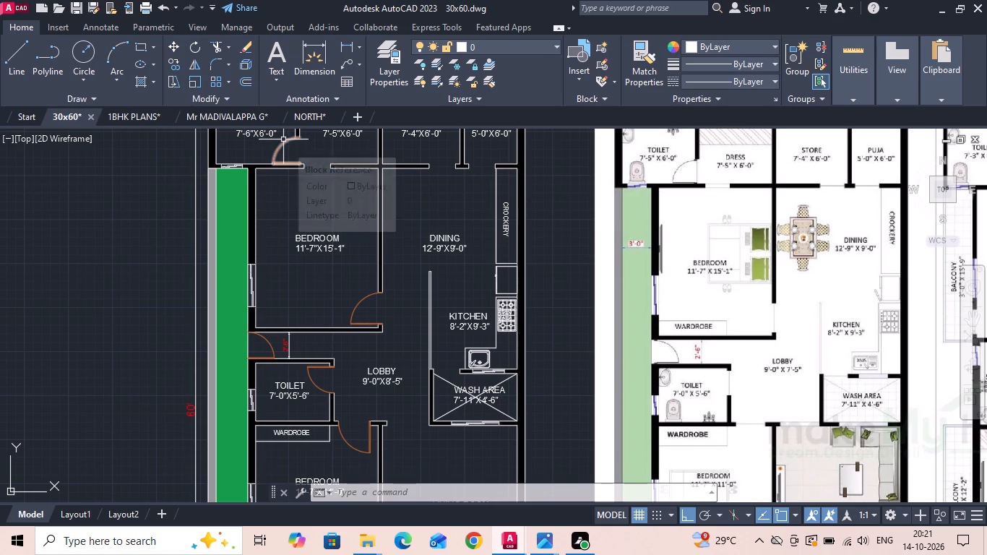
pyautogui.click(312, 382)
pyautogui.rightClick(312, 382)
pyautogui.click(341, 277)
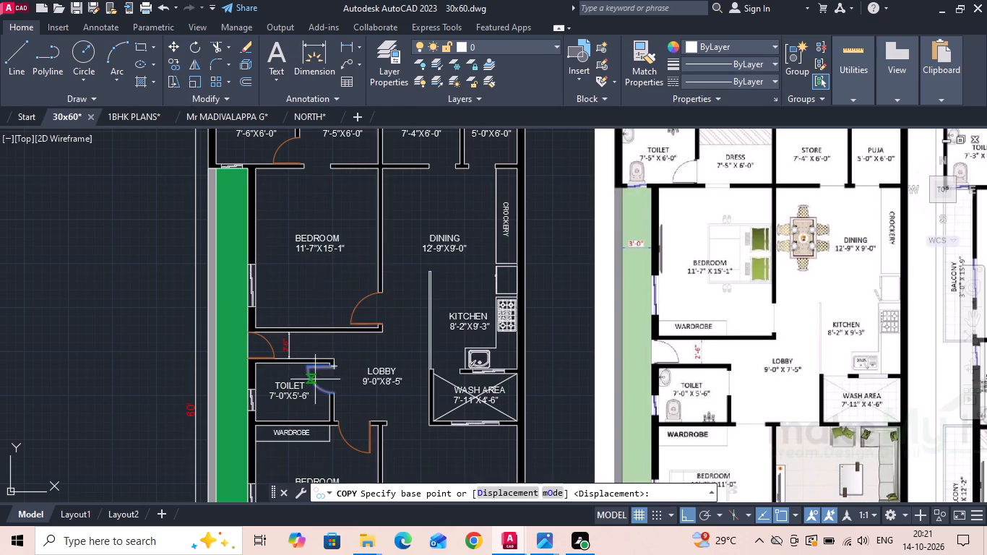
pyautogui.scroll(2, 316, 390)
pyautogui.moveTo(322, 390); pyautogui.dragTo(361, 394)
pyautogui.scroll(1, 627, 384)
pyautogui.click(642, 385)
pyautogui.press('Escape')
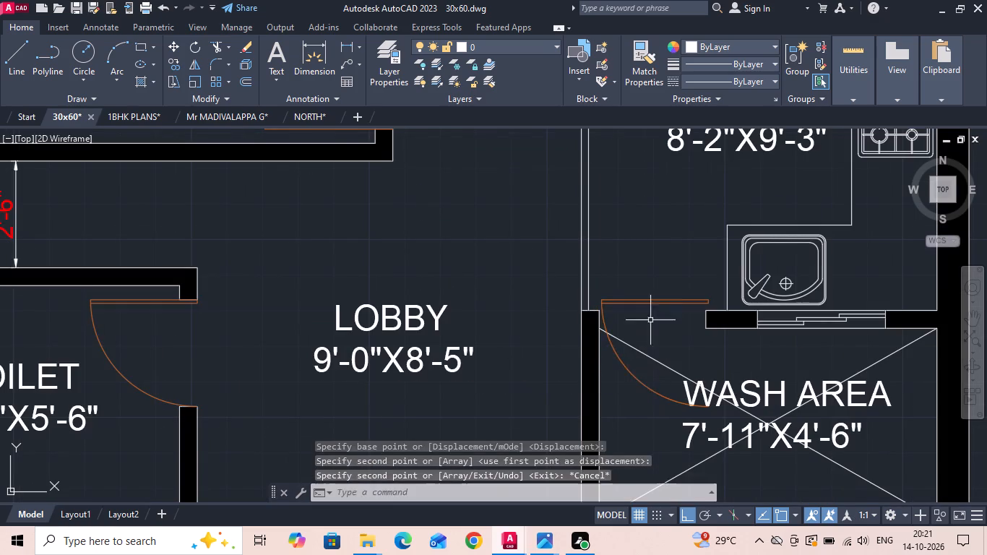
# Rotate the copied door near the WASH AREA 90 degrees counterclockwise.
pyautogui.moveTo(653, 309); pyautogui.dragTo(652, 301)
pyautogui.click(639, 277)
pyautogui.rightClick(639, 277)
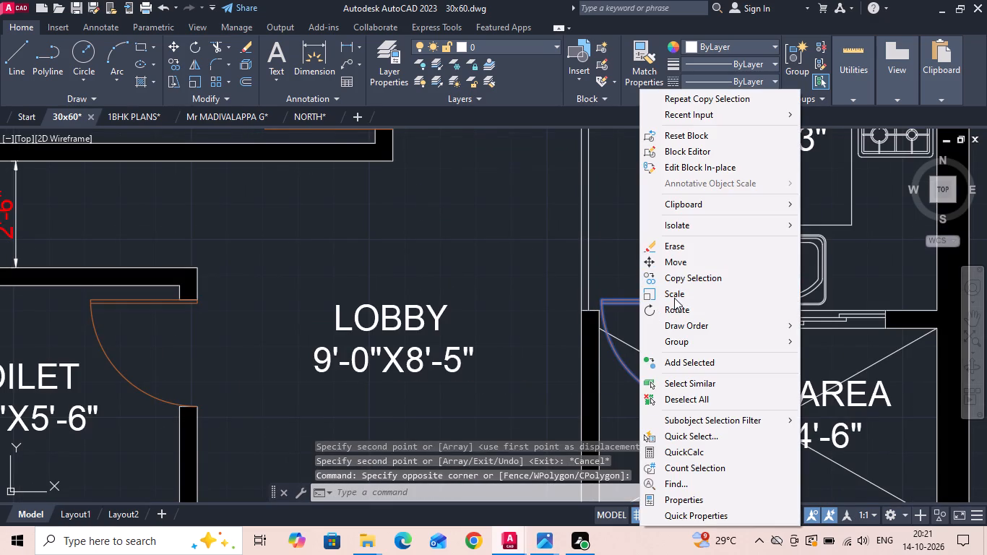
pyautogui.click(674, 311)
pyautogui.click(670, 280)
pyautogui.click(660, 236)
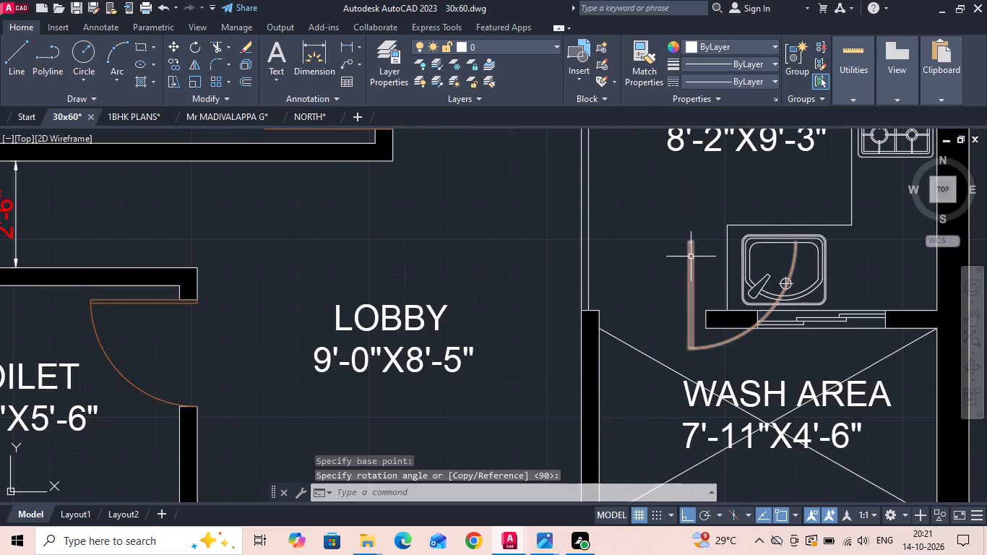
# Move the rotated door by its hinge corner to the lobby-side wall corner of the WASH AREA opening.
pyautogui.click(691, 257)
pyautogui.rightClick(692, 257)
pyautogui.click(740, 264)
pyautogui.scroll(2, 684, 259)
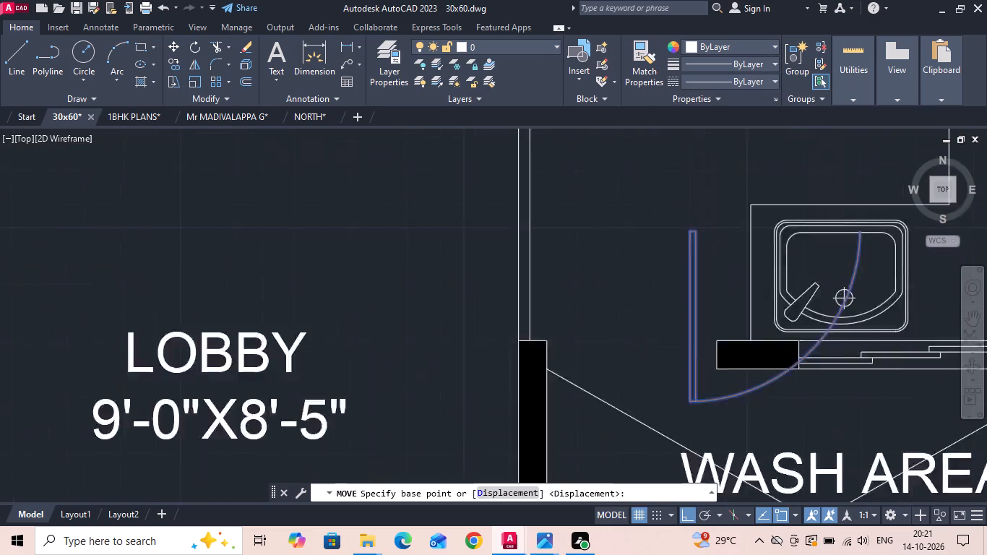
pyautogui.scroll(1, 684, 259)
pyautogui.click(696, 189)
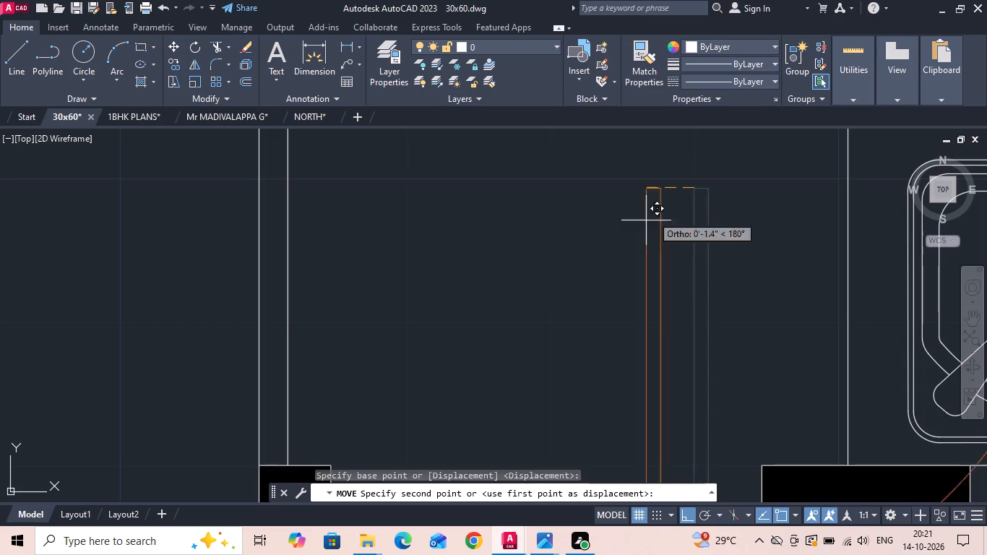
pyautogui.scroll(-2, 551, 314)
pyautogui.click(465, 368)
# Copy the ground floor's 7'-6"X6'-0" TOILET door to the first floor's 7'-3"X6'-0" TOILET opening beside DRESS.
pyautogui.scroll(-2, 480, 302)
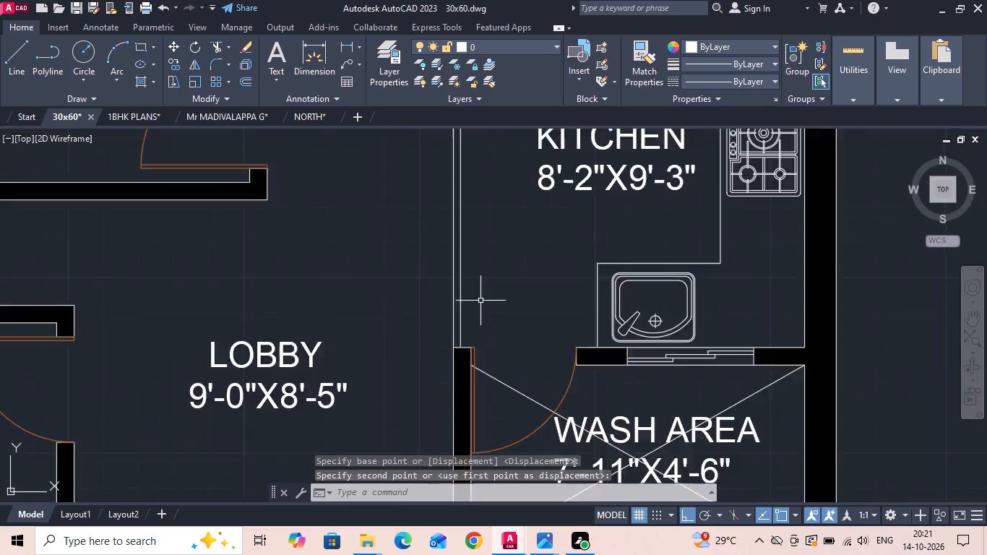
pyautogui.scroll(-1, 481, 299)
pyautogui.scroll(-2, 470, 358)
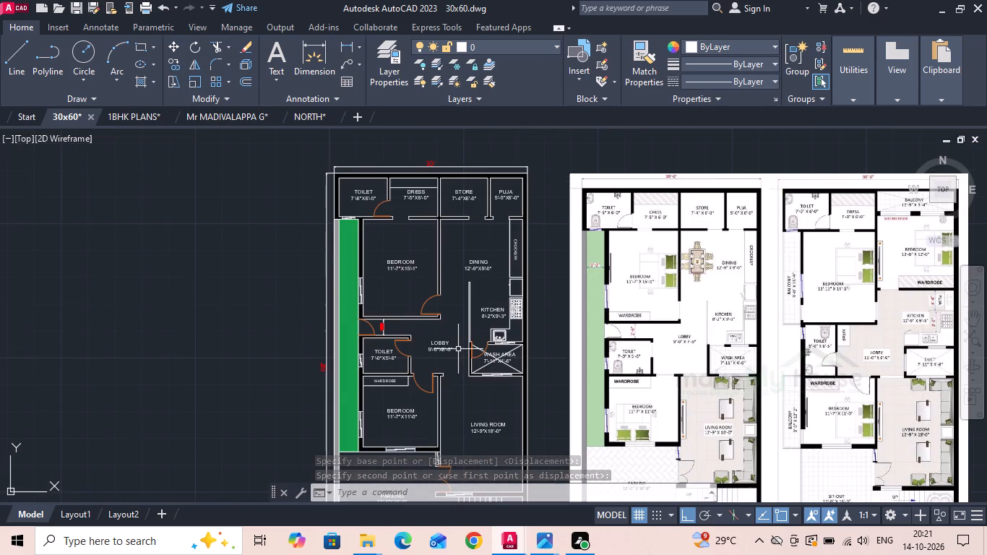
pyautogui.scroll(2, 392, 192)
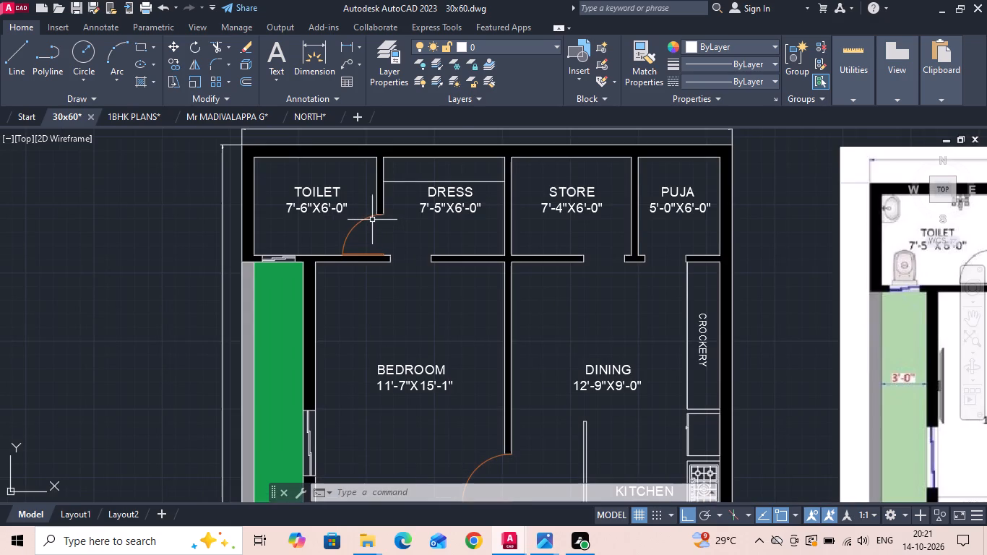
pyautogui.click(370, 219)
pyautogui.rightClick(364, 212)
pyautogui.click(402, 275)
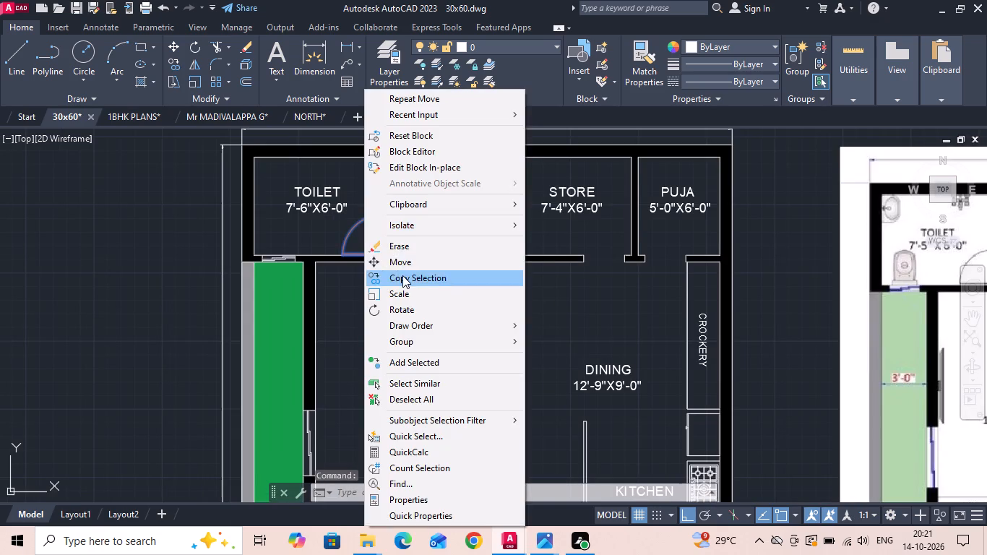
pyautogui.scroll(3, 385, 220)
pyautogui.click(370, 193)
pyautogui.scroll(-5, 303, 231)
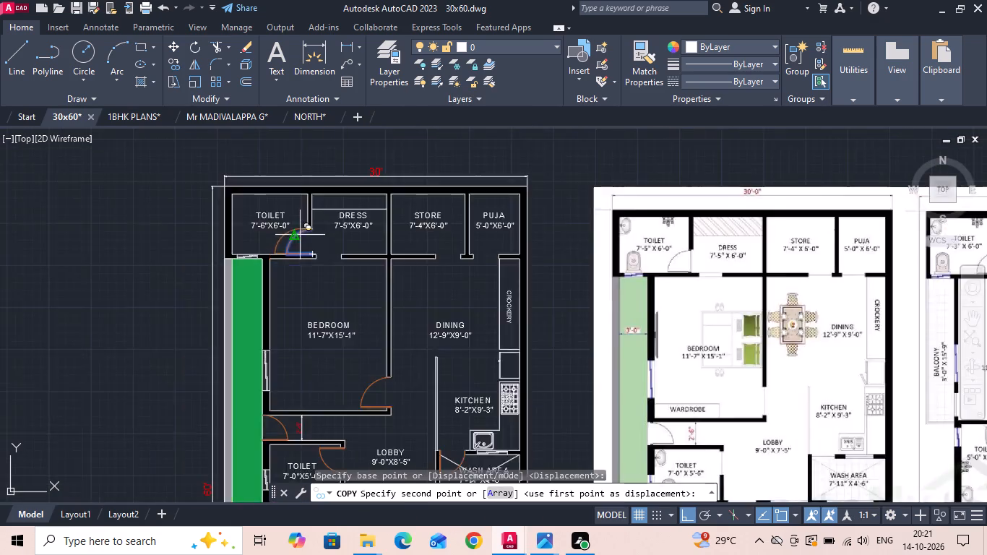
pyautogui.scroll(-1, 300, 235)
pyautogui.scroll(3, 720, 248)
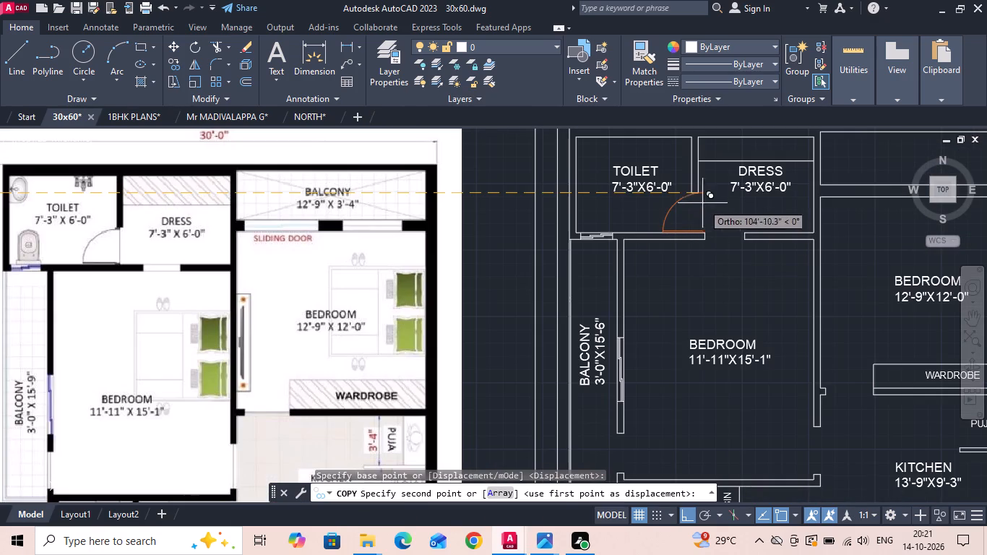
pyautogui.click(697, 189)
pyautogui.scroll(-1, 691, 188)
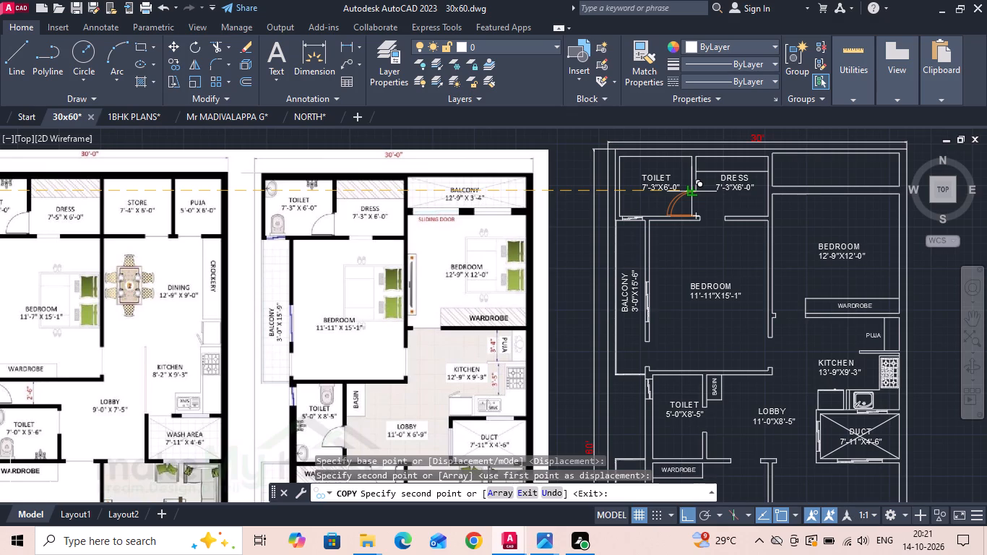
pyautogui.press('Escape')
# Copy both ground floor bedroom doors together to the first floor plan, aligned at the 11'-11"X15'-1" bedroom's lobby opening.
pyautogui.scroll(-2, 689, 189)
pyautogui.scroll(2, 332, 275)
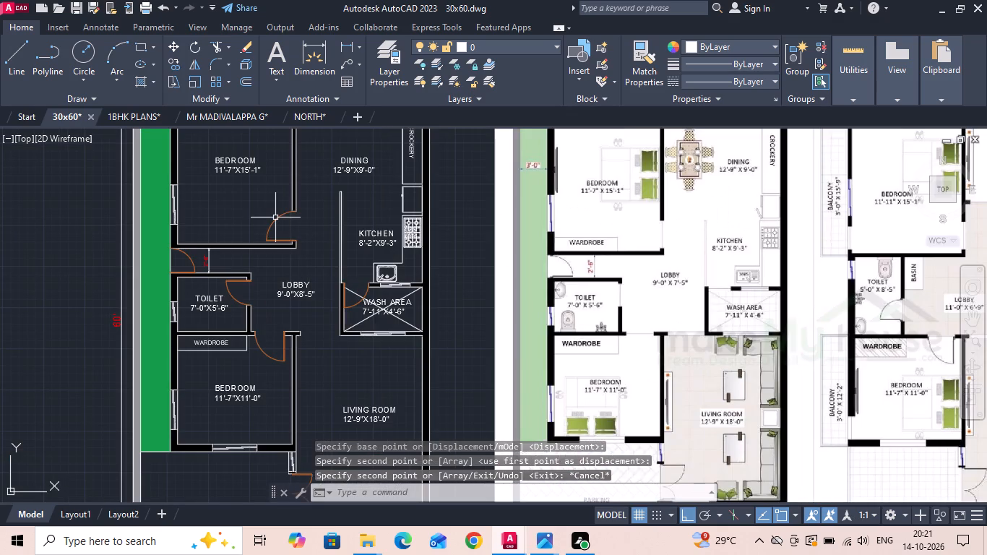
pyautogui.click(275, 218)
pyautogui.click(267, 356)
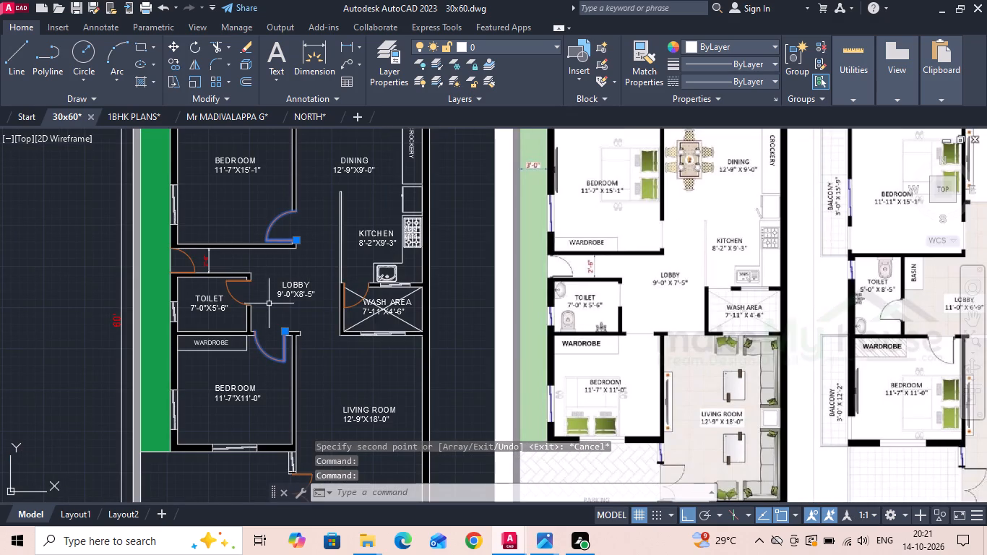
pyautogui.rightClick(269, 301)
pyautogui.click(300, 295)
pyautogui.scroll(3, 309, 207)
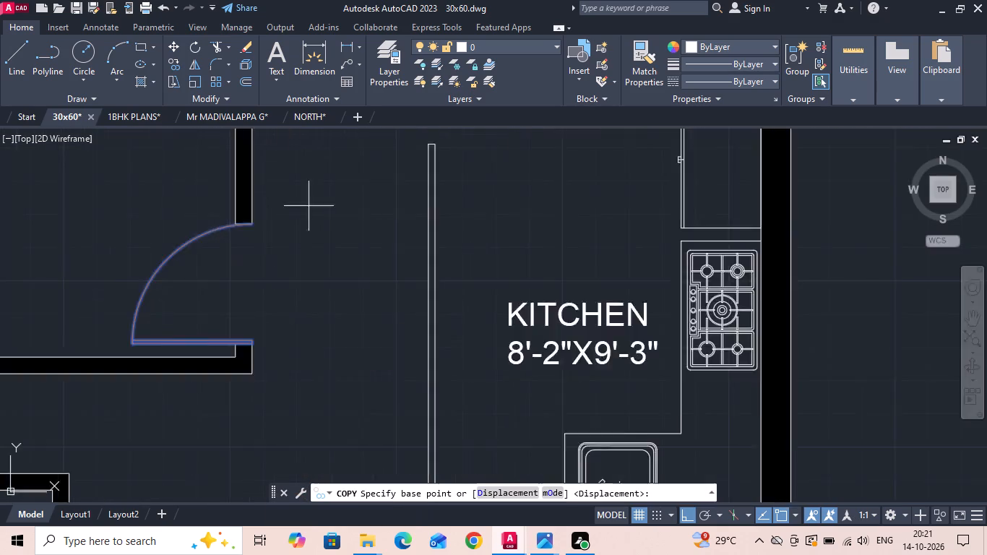
pyautogui.scroll(1, 309, 206)
pyautogui.click(220, 236)
pyautogui.scroll(-6, 173, 252)
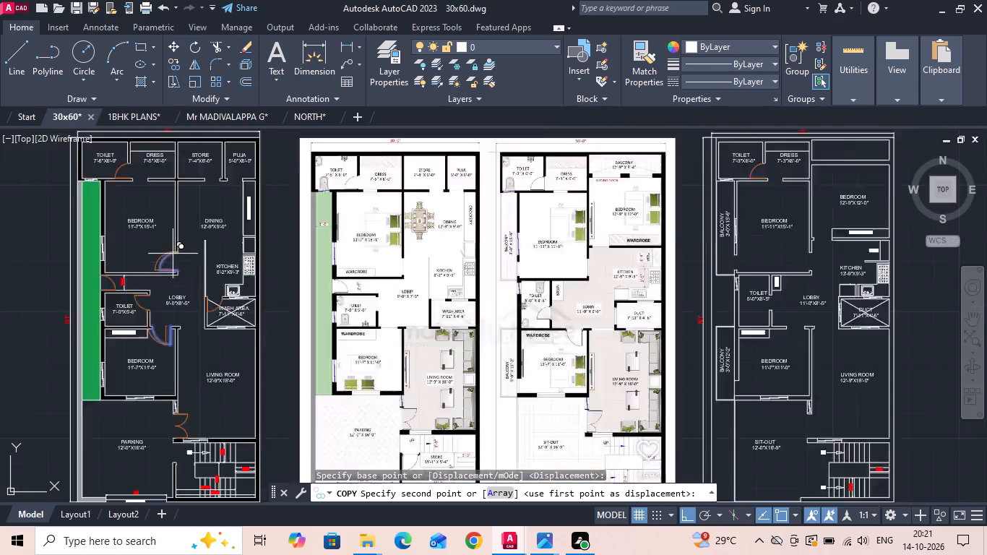
pyautogui.scroll(2, 523, 264)
pyautogui.scroll(2, 642, 249)
pyautogui.click(639, 228)
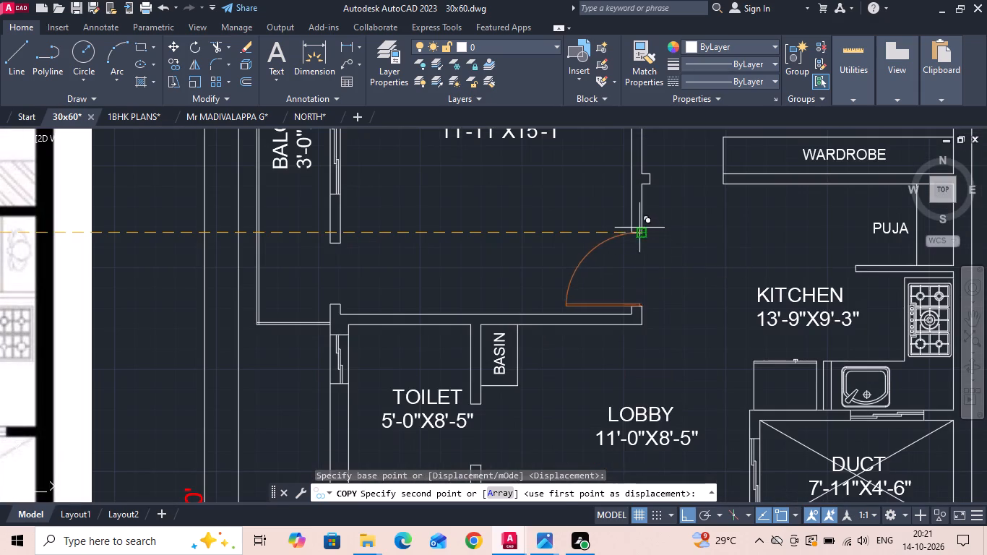
pyautogui.scroll(-2, 577, 226)
pyautogui.press('Escape')
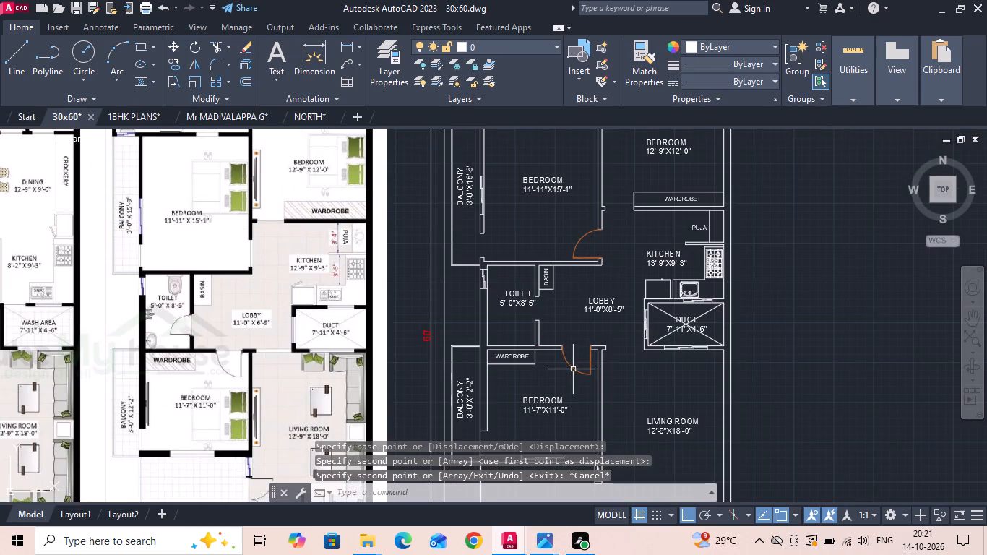
# Copy the ground floor's 7'-0"X5'-6" TOILET door to the lobby-side opening of the first floor's 5'-0"X8'-5" TOILET.
pyautogui.scroll(-1, 573, 369)
pyautogui.moveTo(130, 335); pyautogui.dragTo(367, 335, button='middle')
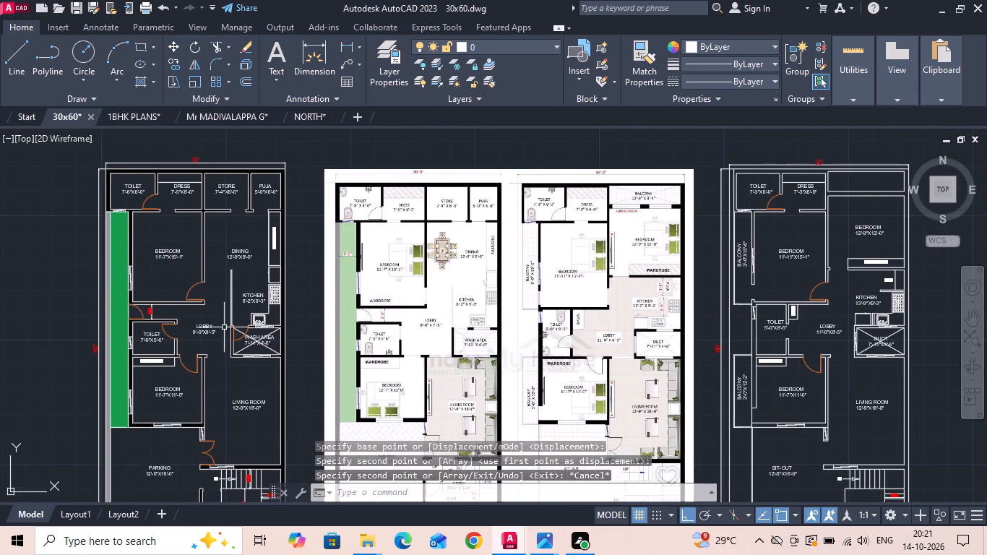
pyautogui.scroll(2, 160, 338)
pyautogui.click(174, 324)
pyautogui.rightClick(174, 324)
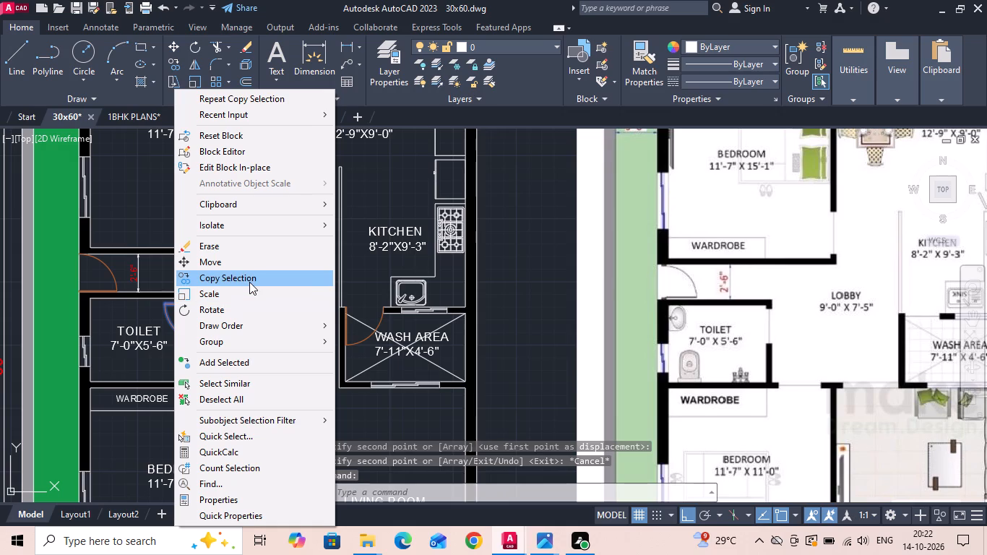
pyautogui.click(249, 272)
pyautogui.scroll(1, 220, 311)
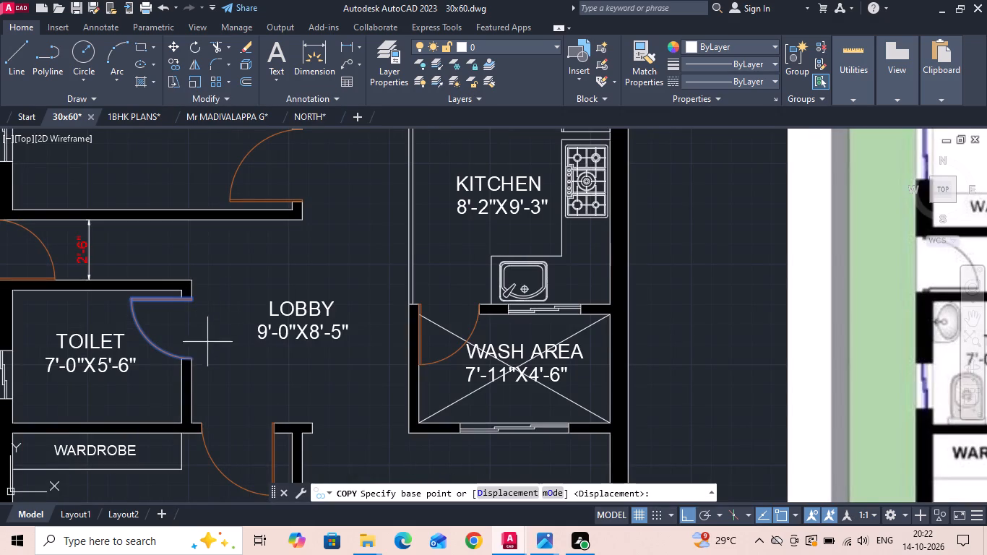
pyautogui.click(192, 358)
pyautogui.scroll(-3, 191, 361)
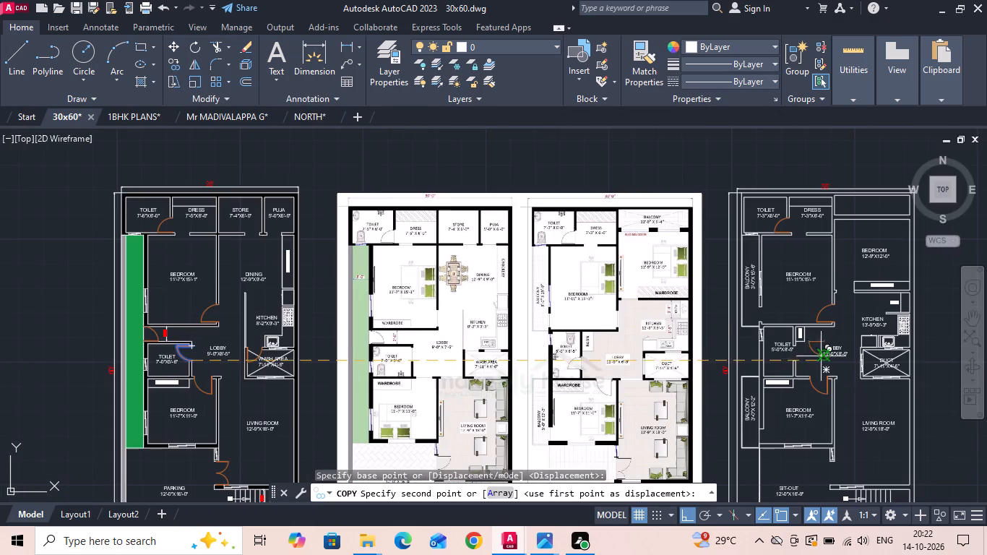
pyautogui.scroll(3, 832, 352)
pyautogui.scroll(1, 694, 393)
pyautogui.click(658, 388)
pyautogui.press('Escape')
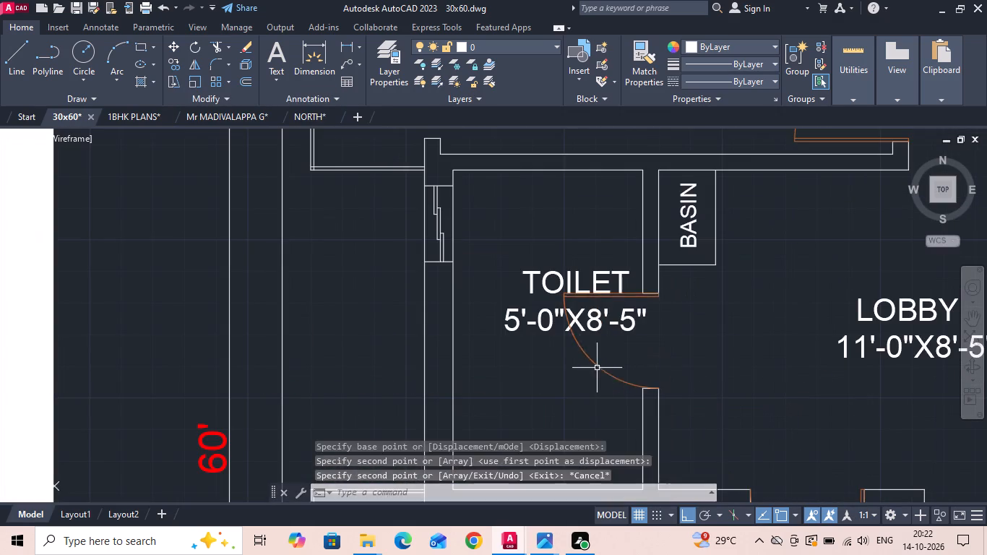
# Mirror the copied 5'-0"X8'-5" TOILET door about a horizontal line below it, erasing the source door.
pyautogui.scroll(-4, 579, 360)
pyautogui.scroll(3, 579, 360)
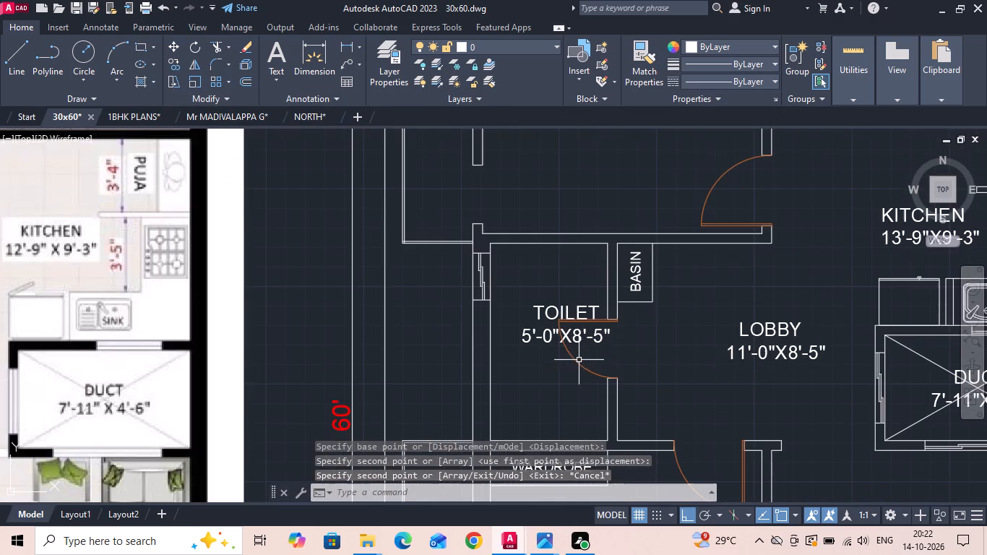
pyautogui.scroll(-2, 582, 368)
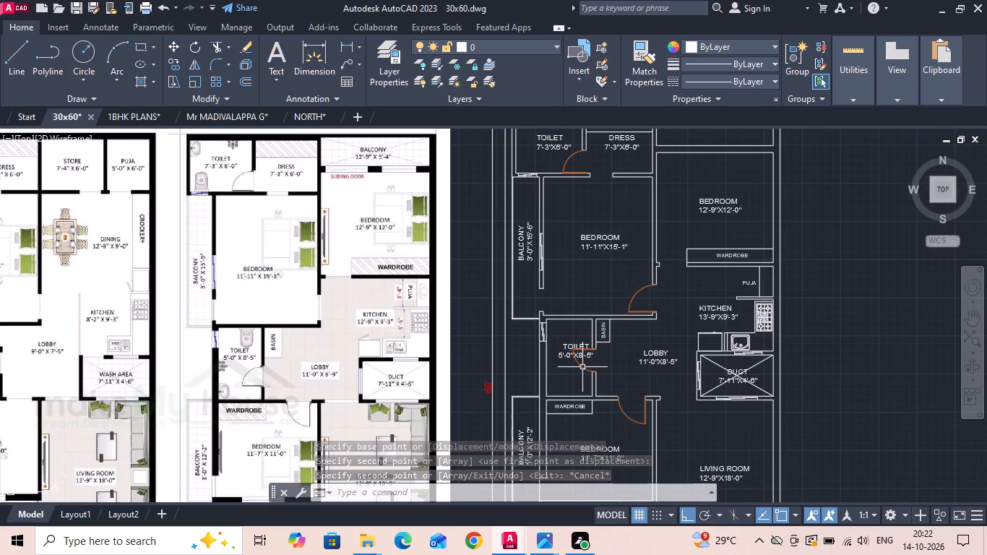
pyautogui.moveTo(585, 368); pyautogui.dragTo(744, 345, button='middle')
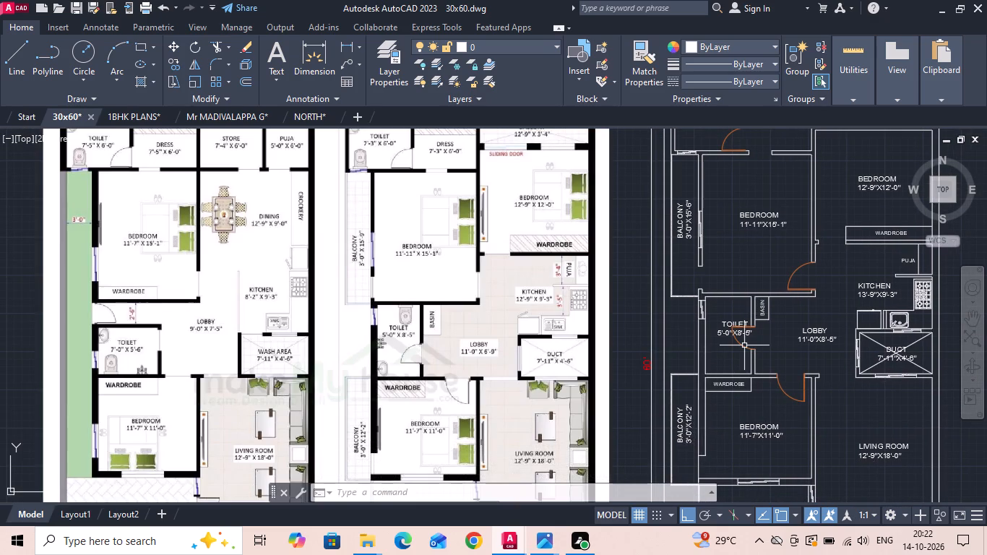
pyautogui.scroll(2, 747, 364)
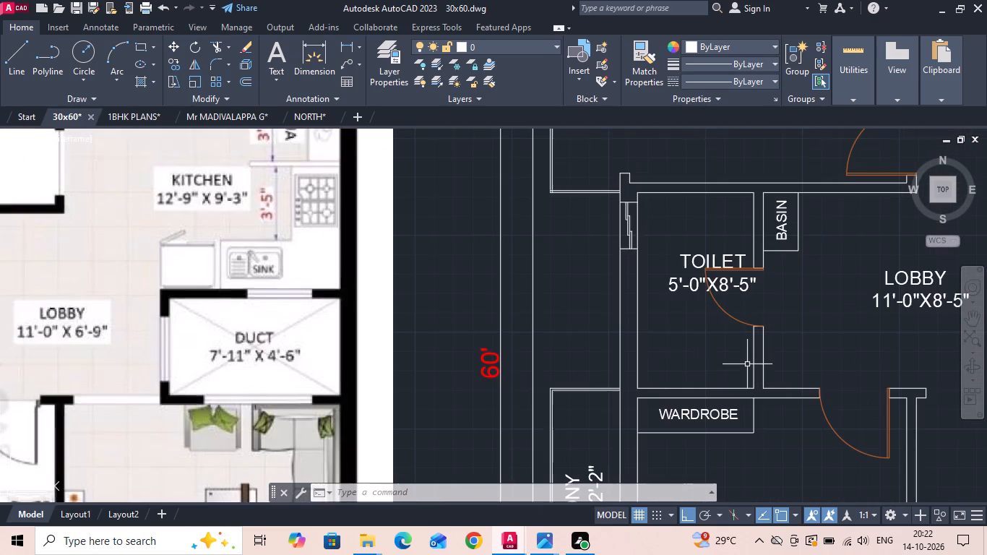
pyautogui.scroll(-1, 747, 364)
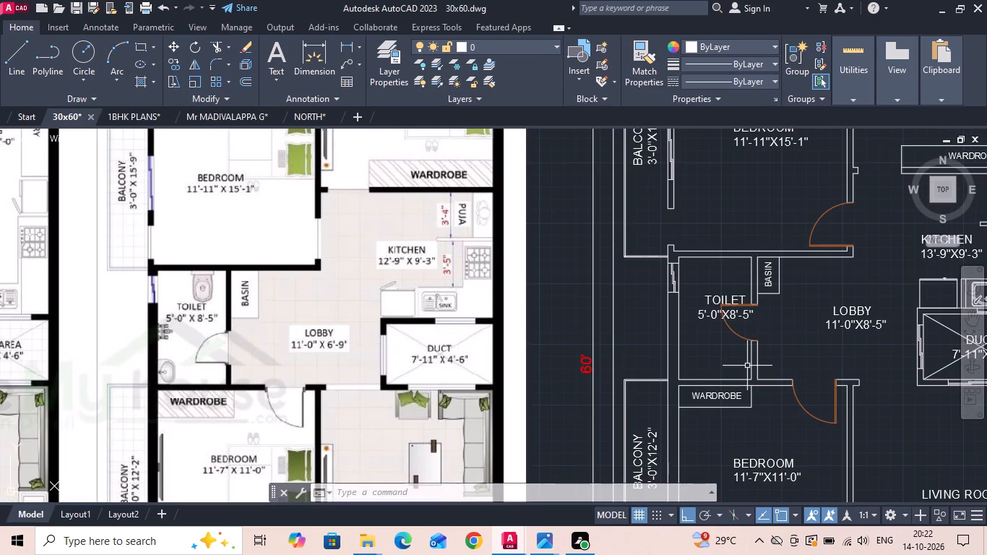
pyautogui.scroll(1, 779, 352)
pyautogui.click(712, 323)
pyautogui.write('MI')
pyautogui.press('space')
pyautogui.click(685, 343)
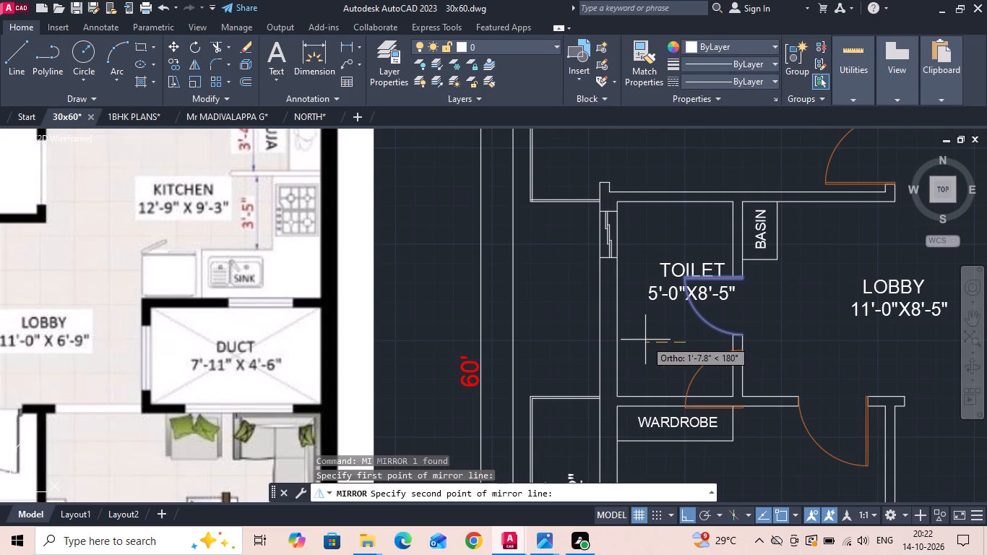
pyautogui.click(645, 340)
pyautogui.write('Y')
pyautogui.press('space')
# Move the mirrored door by its arc end to the lobby-side wall corner at the upper end of the TOILET opening.
pyautogui.moveTo(709, 382); pyautogui.dragTo(728, 345, button='middle')
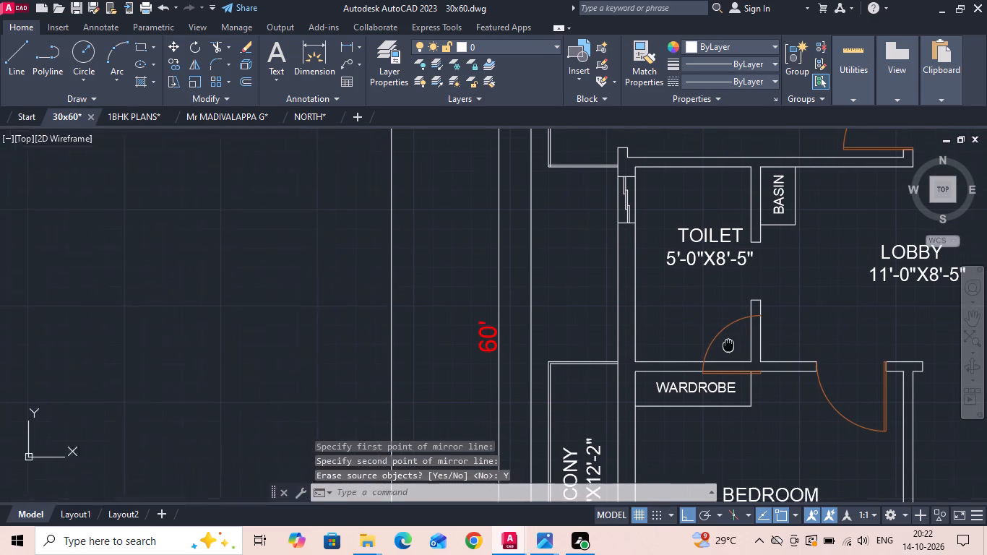
pyautogui.click(732, 344)
pyautogui.click(716, 319)
pyautogui.rightClick(716, 319)
pyautogui.click(766, 264)
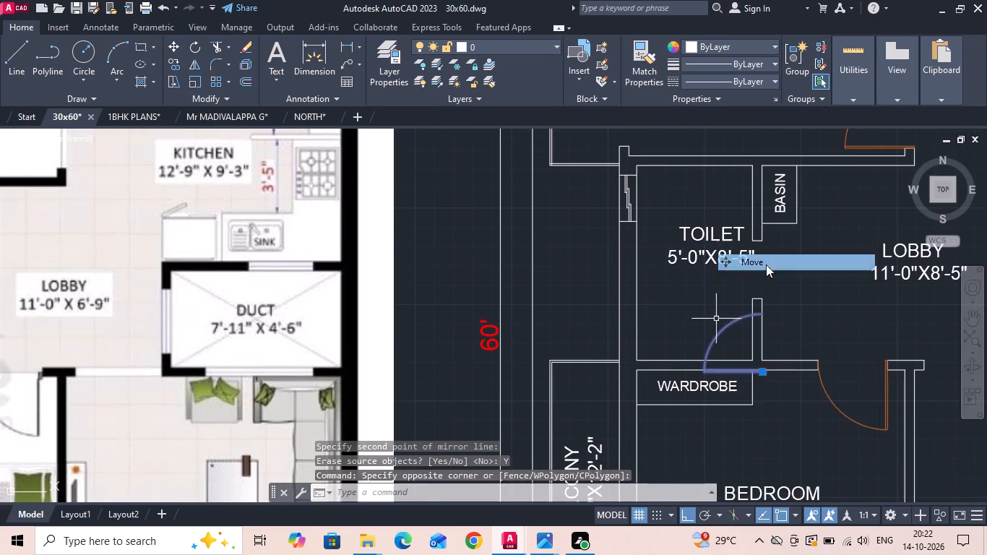
pyautogui.scroll(2, 772, 296)
pyautogui.click(741, 343)
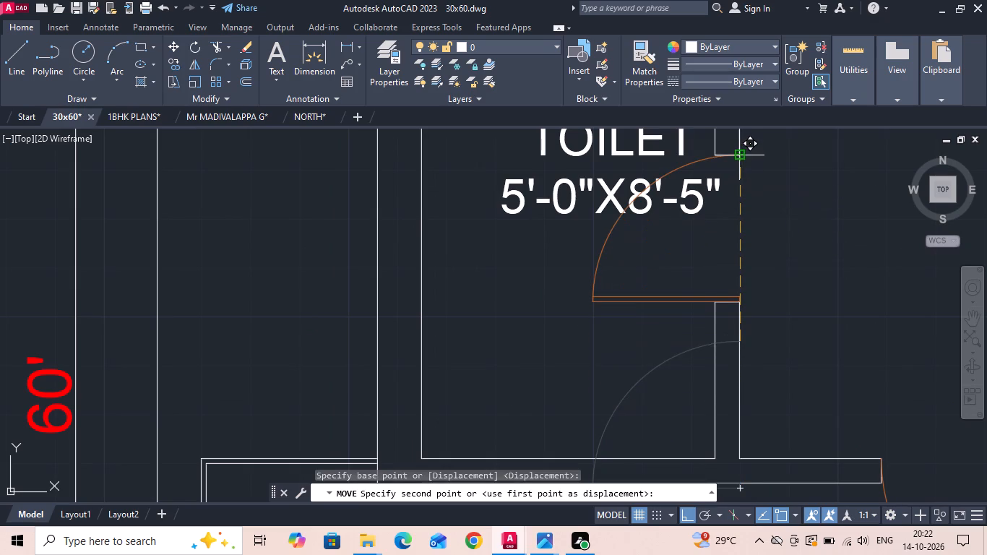
pyautogui.click(738, 155)
# Measure the short wall between the first floor TOILET door opening and the wall along the bedroom below.
pyautogui.click(350, 46)
pyautogui.scroll(-1, 478, 199)
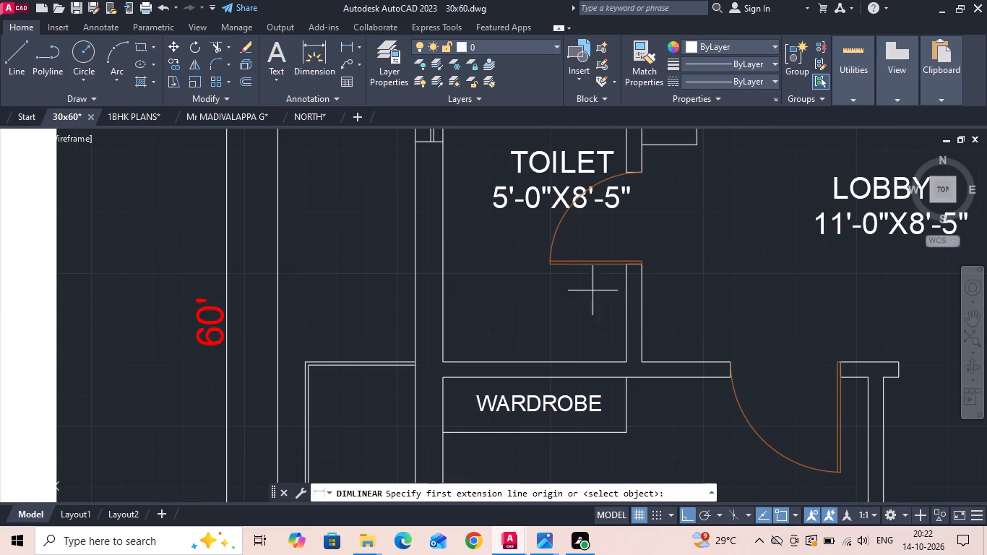
pyautogui.click(645, 264)
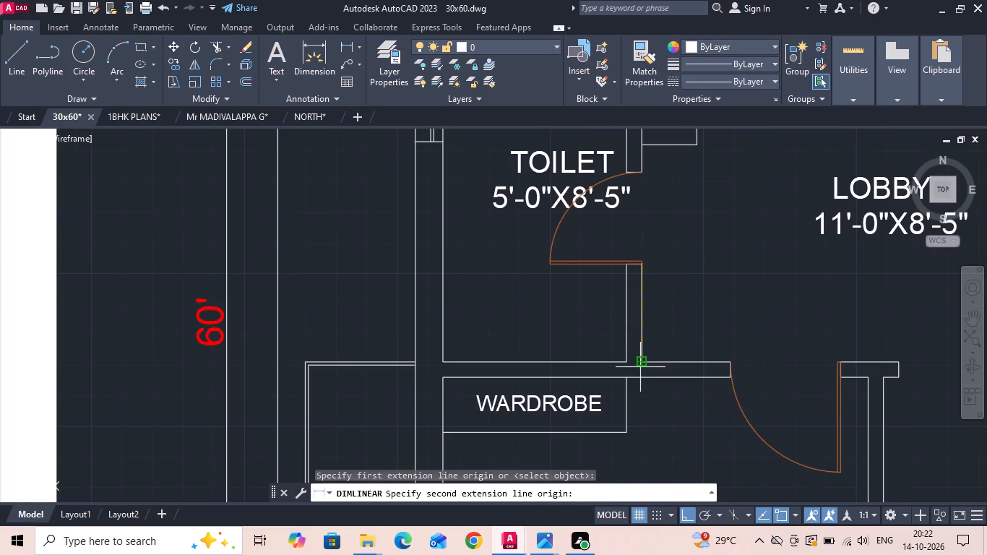
pyautogui.click(641, 359)
pyautogui.press('Escape')
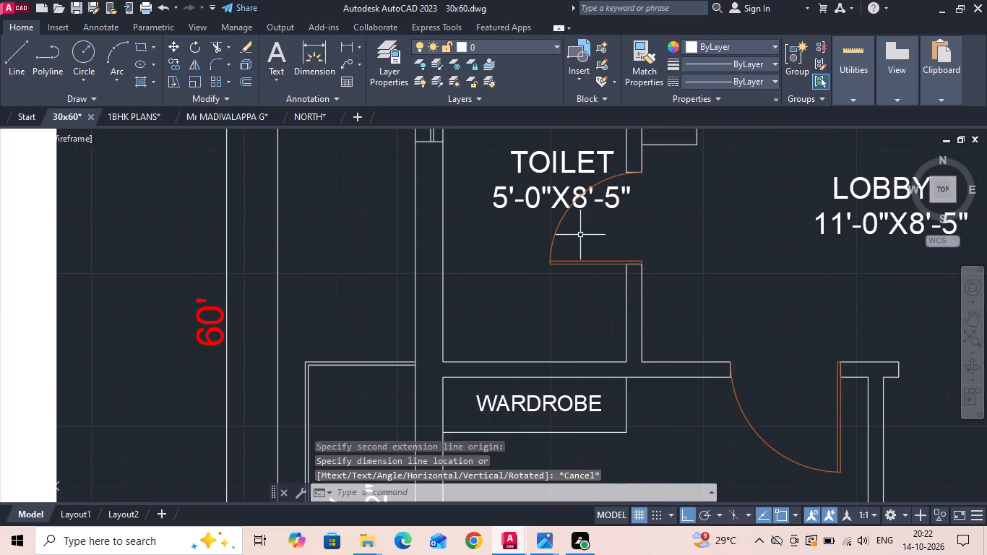
# Move the 5'-0"X8'-5" TOILET door together with both opening end lines down by 1'-8".
pyautogui.moveTo(581, 238); pyautogui.dragTo(553, 285)
pyautogui.click(523, 304)
pyautogui.scroll(3, 639, 257)
pyautogui.moveTo(632, 272); pyautogui.dragTo(623, 308)
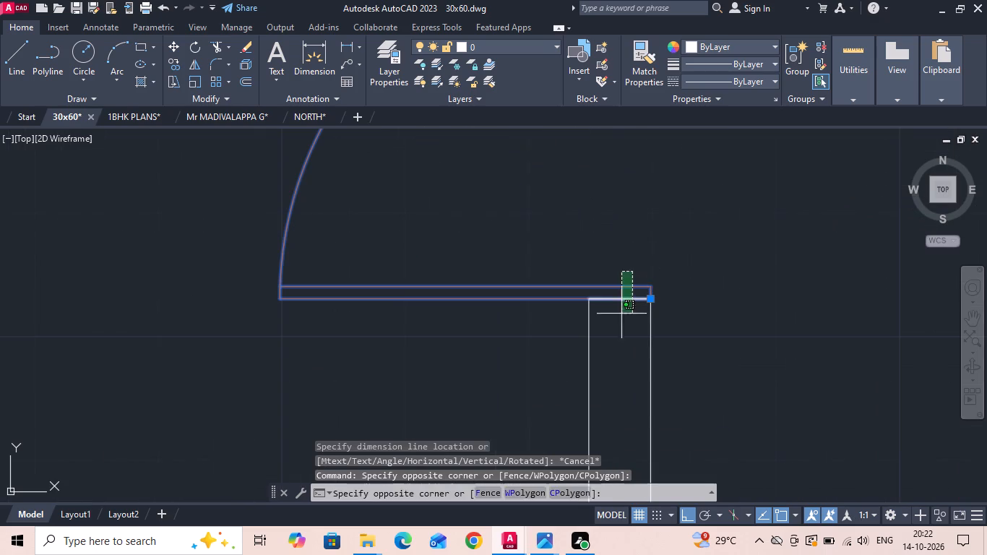
pyautogui.click(620, 326)
pyautogui.scroll(-2, 604, 350)
pyautogui.scroll(1, 611, 192)
pyautogui.moveTo(613, 168); pyautogui.dragTo(611, 191)
pyautogui.click(610, 203)
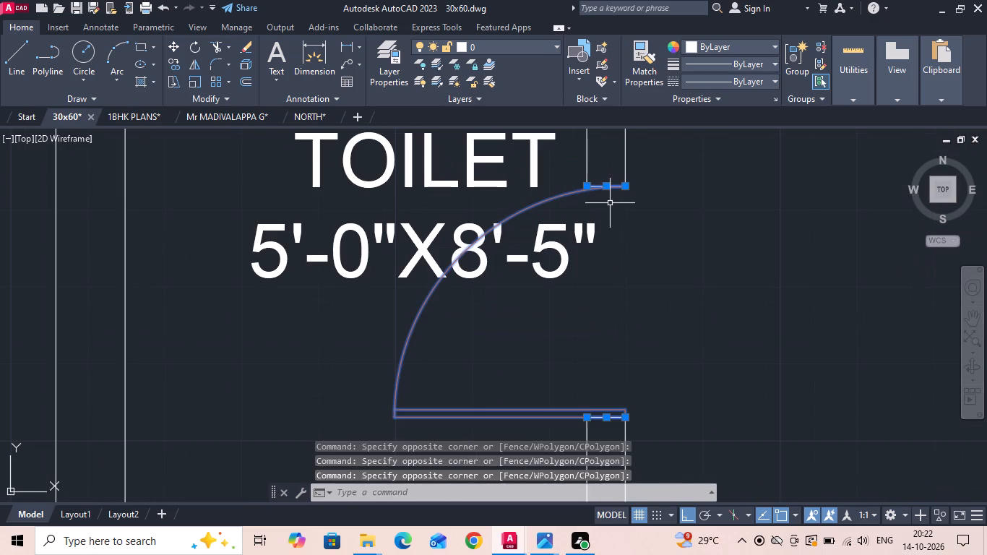
pyautogui.rightClick(610, 203)
pyautogui.click(633, 279)
pyautogui.moveTo(701, 262); pyautogui.dragTo(699, 291)
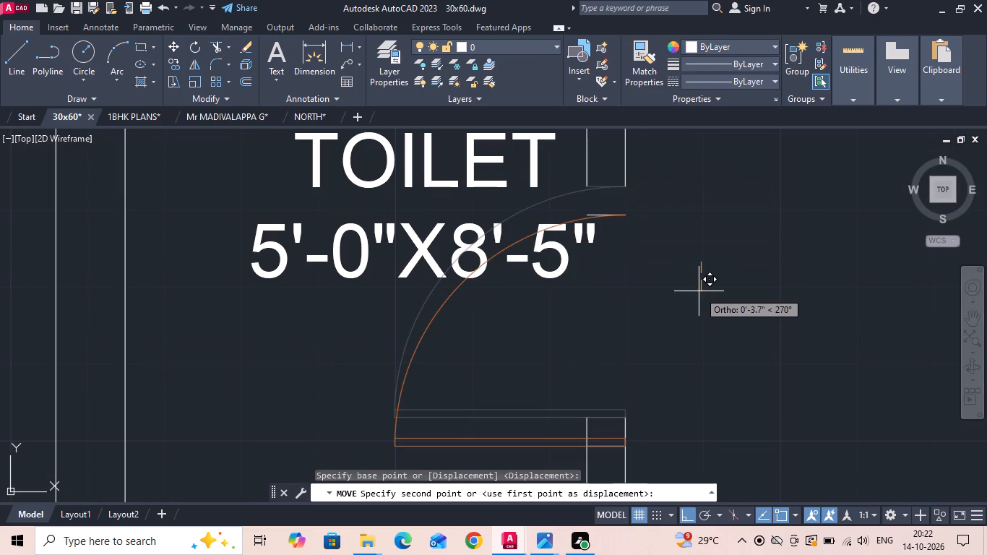
pyautogui.write("1'")
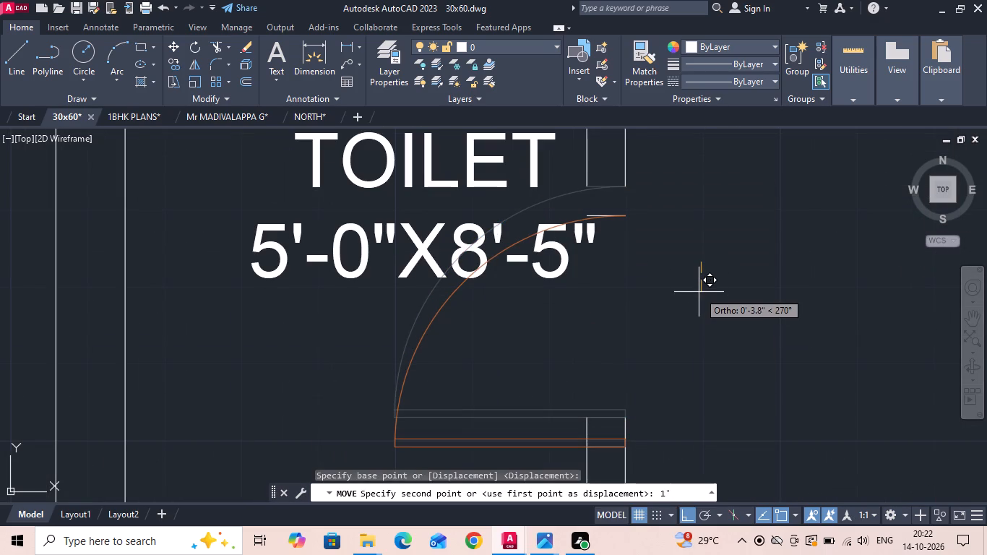
pyautogui.write('8')
pyautogui.press('space')
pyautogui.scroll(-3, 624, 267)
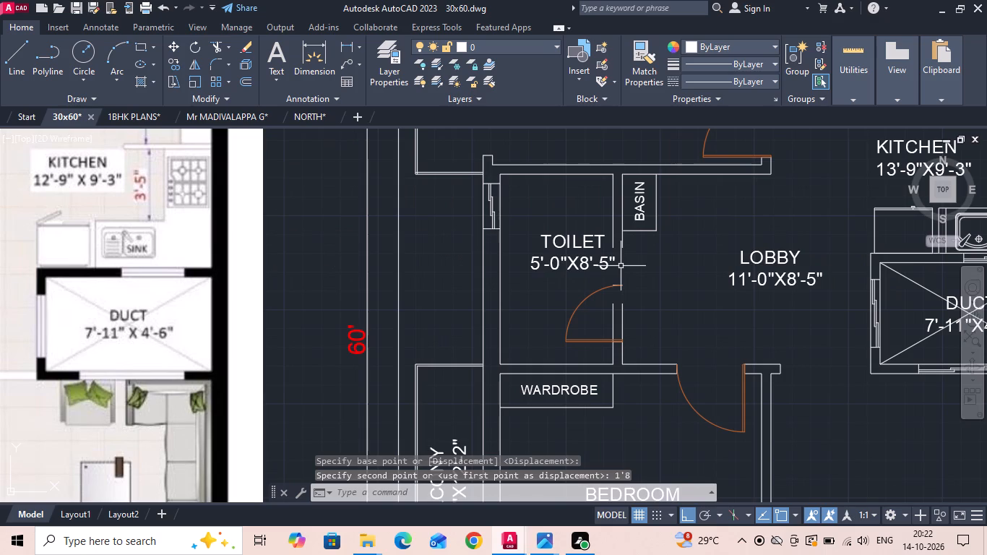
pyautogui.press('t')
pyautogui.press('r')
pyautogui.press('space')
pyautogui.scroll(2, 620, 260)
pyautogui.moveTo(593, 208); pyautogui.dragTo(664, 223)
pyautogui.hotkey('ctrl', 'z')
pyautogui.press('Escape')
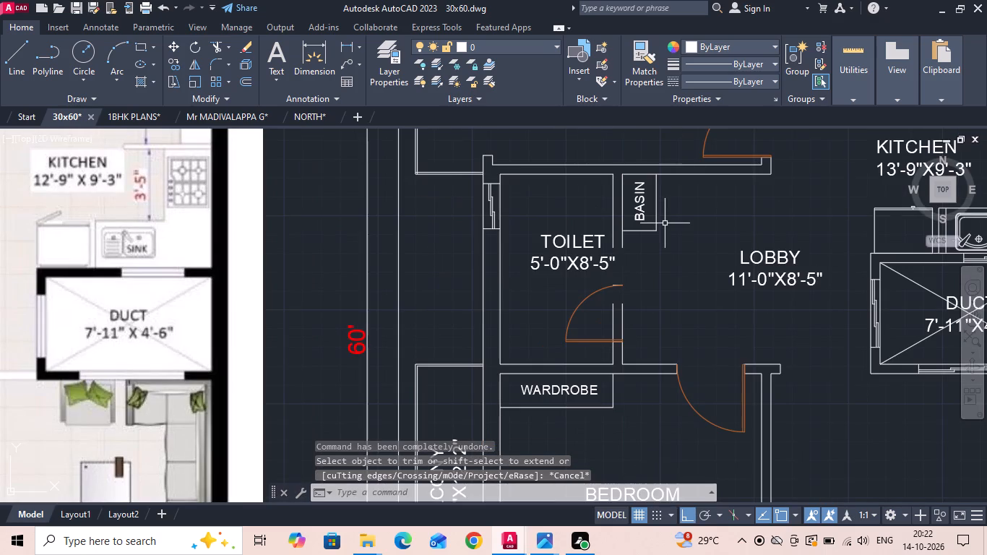
# Extend both TOILET wall lines beside BASIN down to the upper end line of the shifted door opening.
pyautogui.press('e')
pyautogui.press('x')
pyautogui.press('space')
pyautogui.scroll(2, 611, 234)
pyautogui.moveTo(613, 238); pyautogui.dragTo(639, 264)
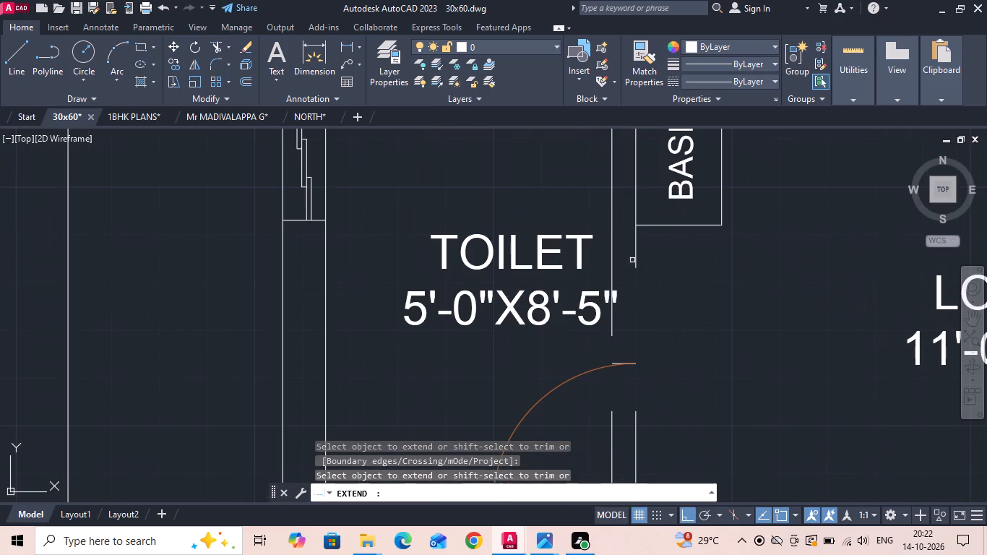
pyautogui.moveTo(639, 264); pyautogui.dragTo(663, 279)
pyautogui.click(643, 263)
pyautogui.click(614, 233)
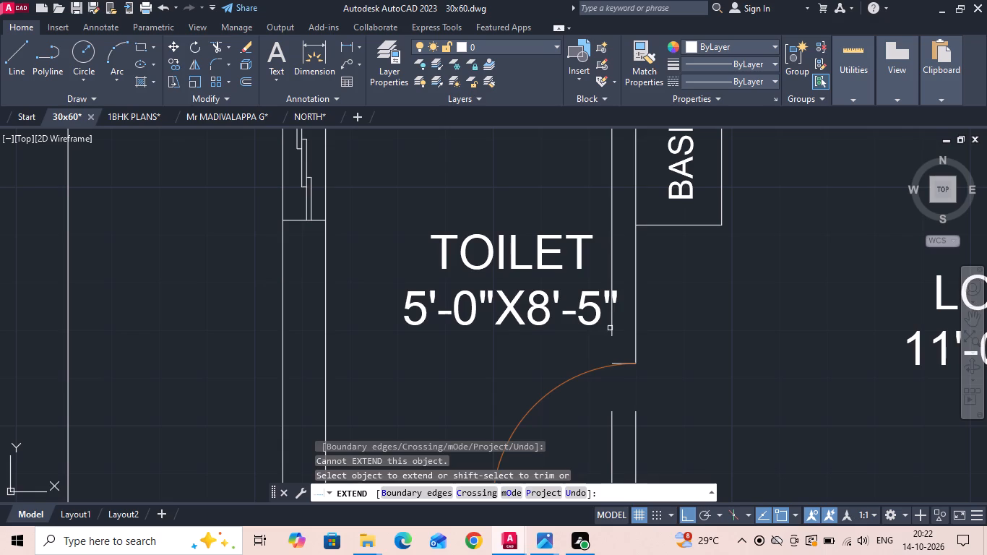
pyautogui.click(614, 326)
pyautogui.moveTo(613, 340); pyautogui.dragTo(585, 301, button='middle')
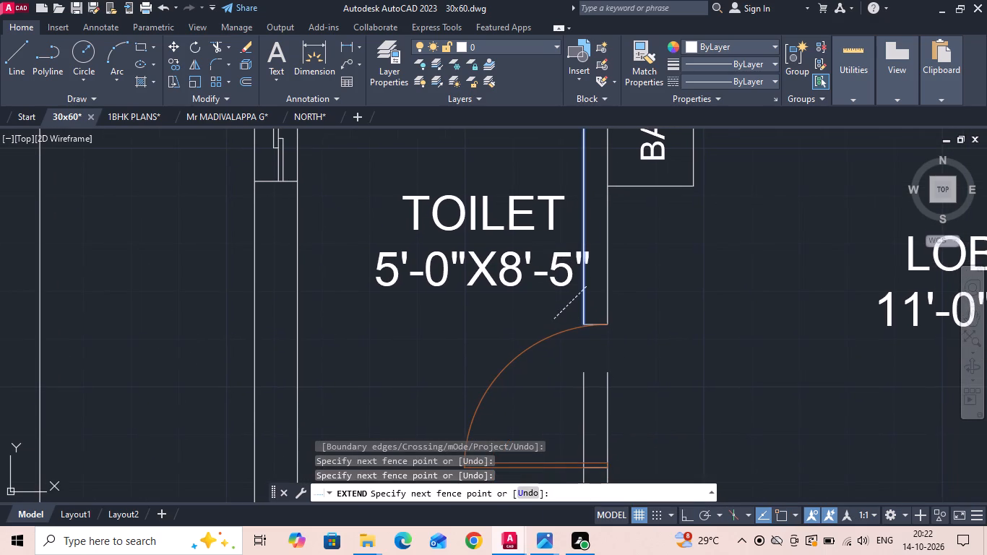
pyautogui.click(553, 320)
pyautogui.moveTo(572, 361); pyautogui.dragTo(537, 270, button='middle')
pyautogui.press('Escape')
# Trim the two wall lines crossing the shifted TOILET door opening, just above the door leaf.
pyautogui.write('TR')
pyautogui.press('space')
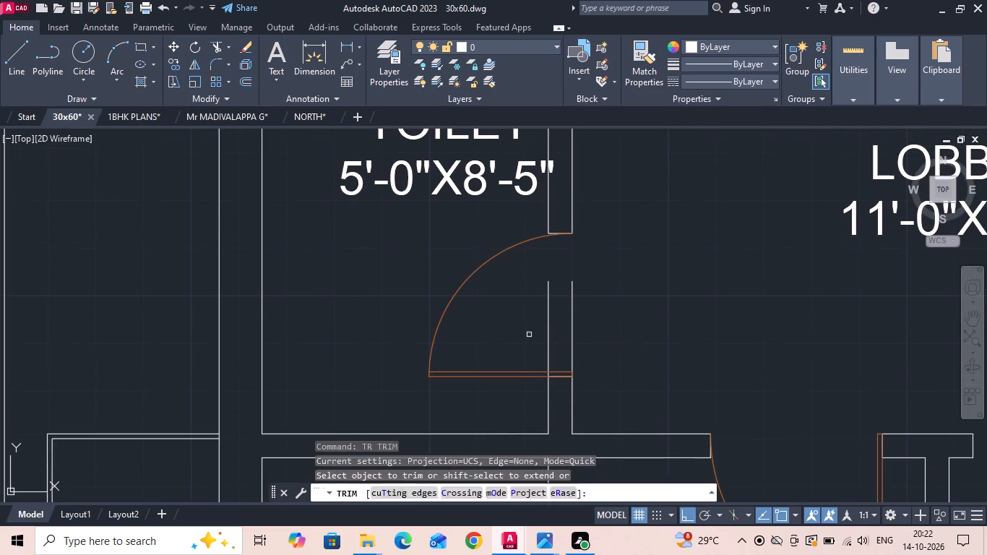
pyautogui.moveTo(527, 345); pyautogui.dragTo(645, 350)
pyautogui.scroll(4, 553, 384)
pyautogui.press('Escape')
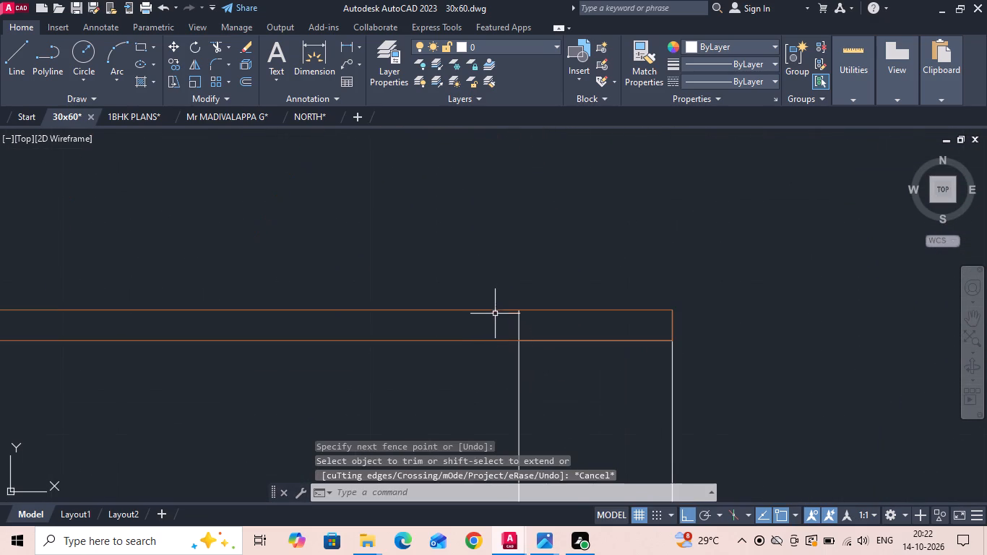
# Shorten both wall lines below the TOILET door so their upper ends meet the opening's lower end line.
pyautogui.click(512, 326)
pyautogui.click(689, 319)
pyautogui.moveTo(697, 374); pyautogui.dragTo(684, 381)
pyautogui.click(489, 404)
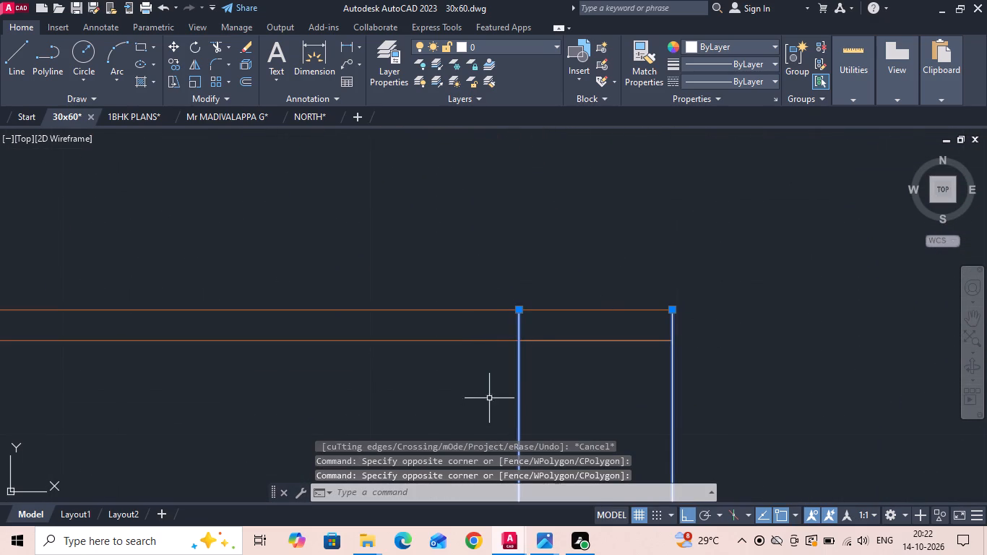
pyautogui.click(522, 311)
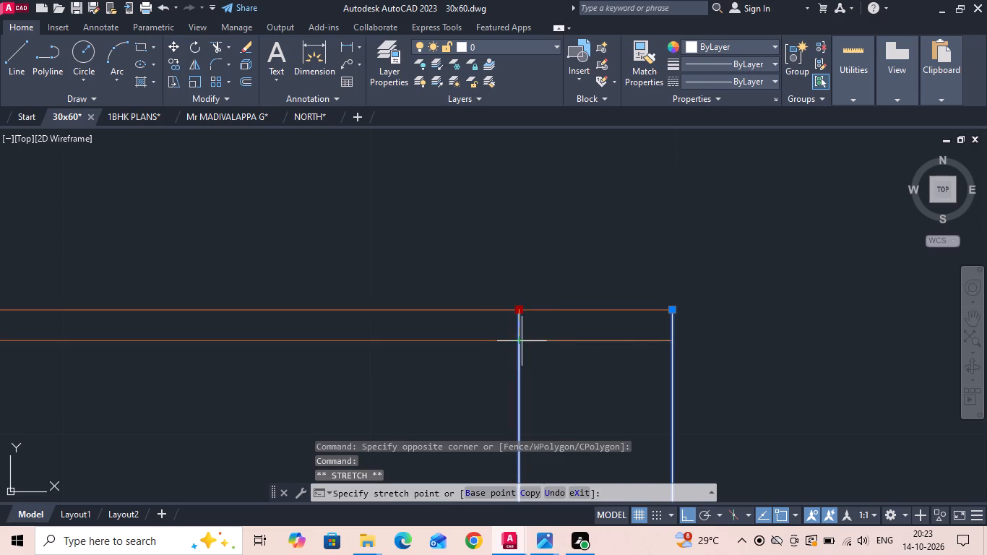
pyautogui.click(520, 342)
pyautogui.press('Escape')
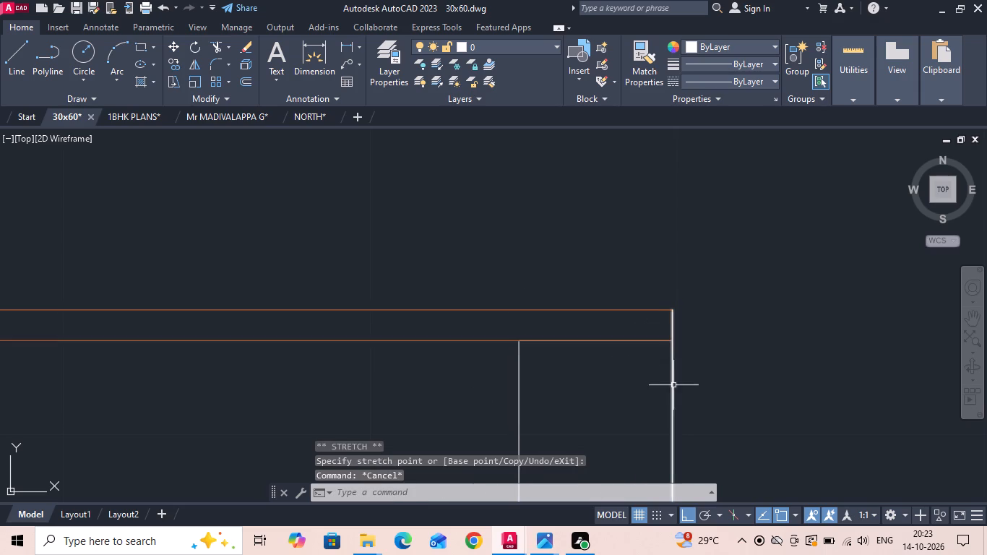
pyautogui.click(674, 386)
pyautogui.click(671, 310)
pyautogui.click(672, 343)
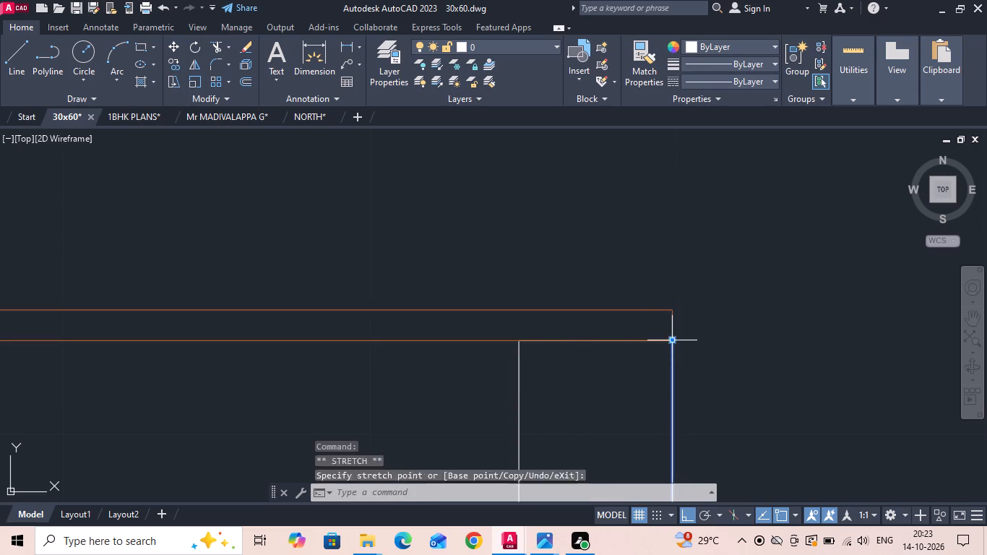
pyautogui.press('Escape')
# Move the 5'-0"X8'-5" TOILET label a few inches left, toward the centre of its room.
pyautogui.scroll(-8, 538, 370)
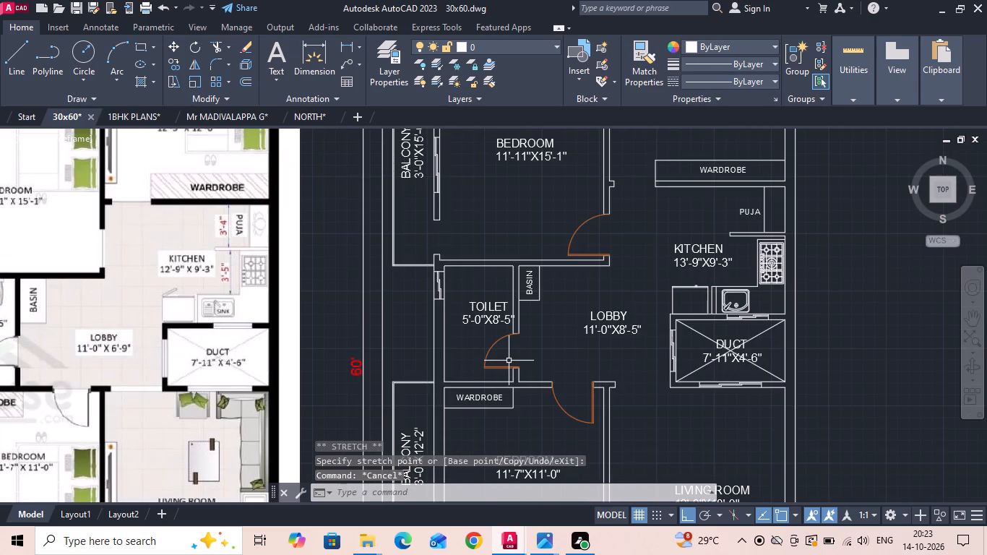
pyautogui.click(480, 319)
pyautogui.rightClick(480, 319)
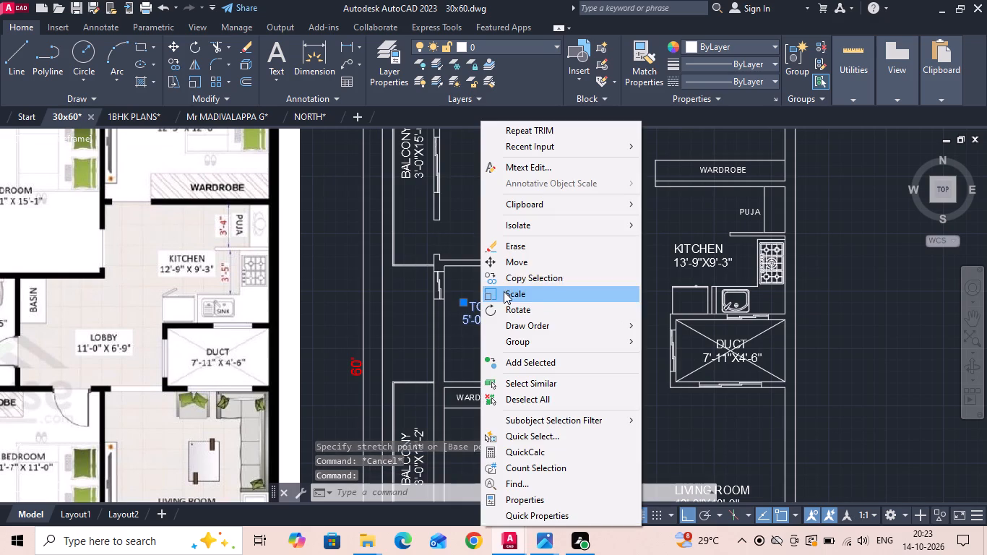
pyautogui.click(522, 265)
pyautogui.scroll(1, 545, 325)
pyautogui.click(591, 346)
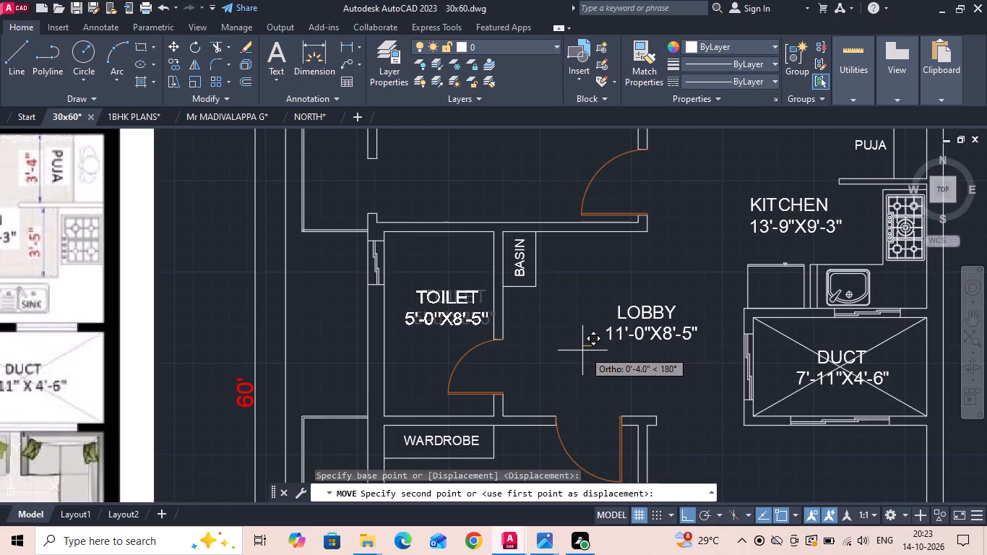
pyautogui.click(579, 351)
pyautogui.scroll(-2, 579, 340)
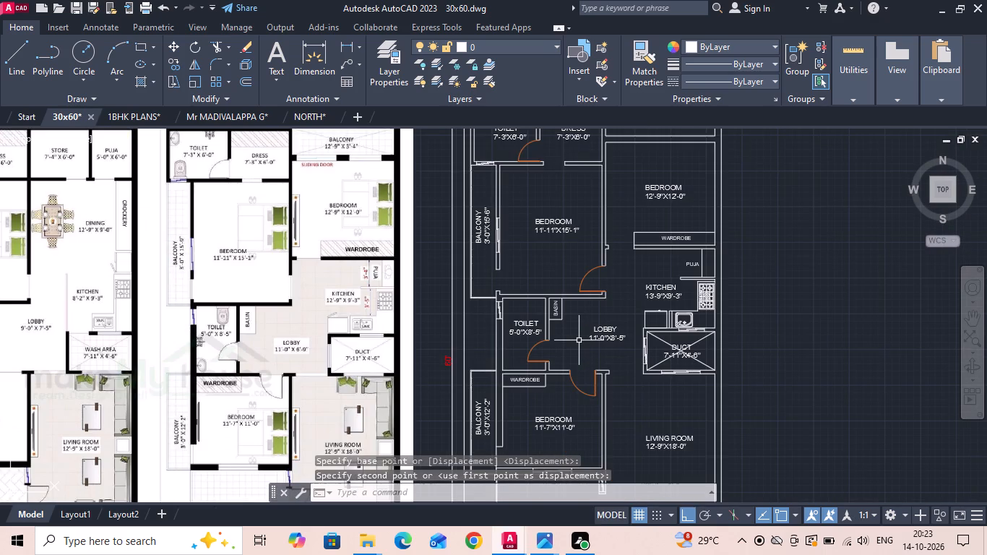
# Copy the 5'-0"X8'-5" TOILET door straight down into the 11'-7"X11'-0" BEDROOM, above its lower window.
pyautogui.moveTo(579, 340); pyautogui.dragTo(597, 270, button='middle')
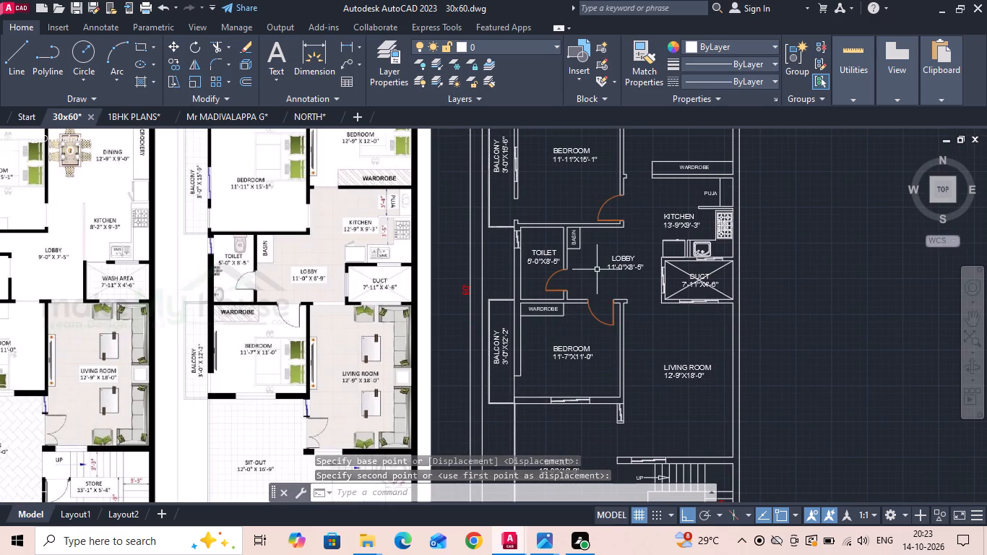
pyautogui.scroll(1, 582, 276)
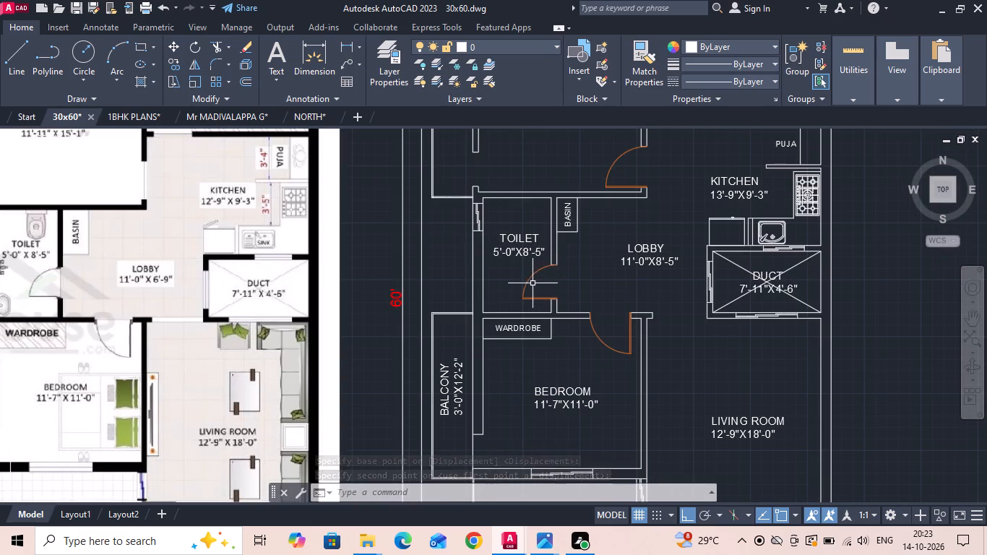
pyautogui.click(527, 283)
pyautogui.rightClick(527, 283)
pyautogui.click(555, 280)
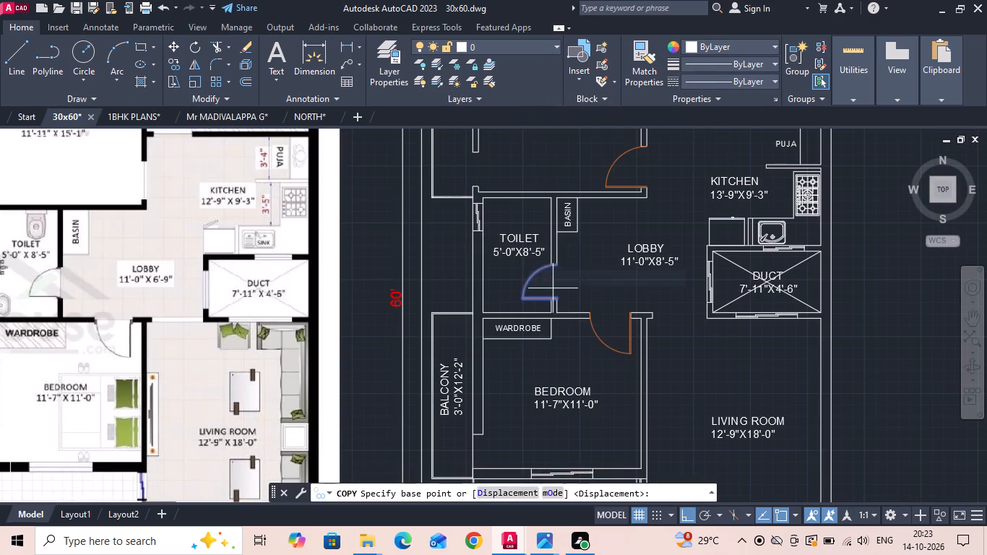
pyautogui.moveTo(552, 289); pyautogui.dragTo(551, 324)
pyautogui.moveTo(538, 359); pyautogui.dragTo(550, 270, button='middle')
pyautogui.scroll(3, 563, 362)
pyautogui.click(563, 363)
pyautogui.press('Escape')
# Mirror the copied door about a vertical line so it swings right, erasing the source door.
pyautogui.moveTo(577, 353); pyautogui.dragTo(543, 337)
pyautogui.click(464, 285)
pyautogui.write('MI')
pyautogui.press('space')
pyautogui.moveTo(540, 323); pyautogui.dragTo(541, 324)
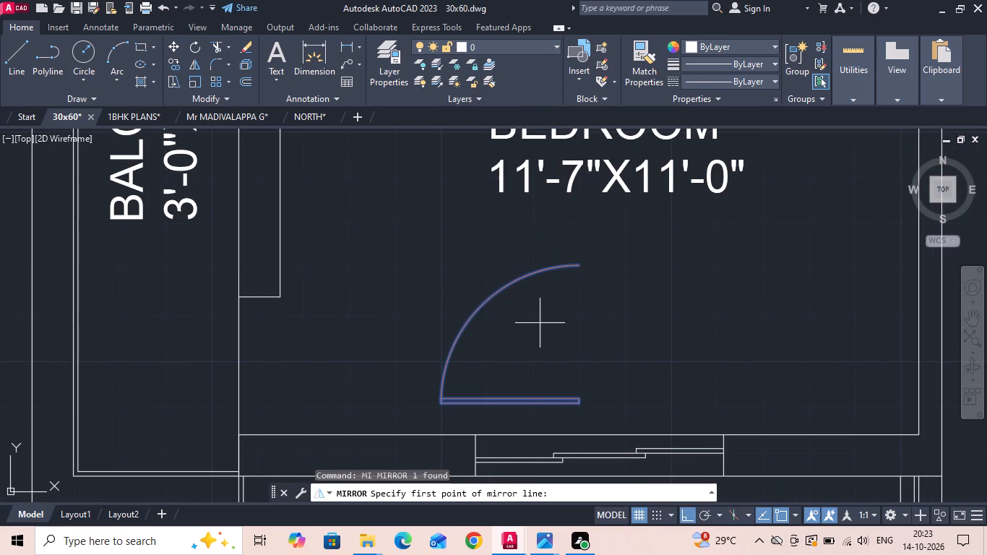
pyautogui.moveTo(541, 324); pyautogui.dragTo(543, 333)
pyautogui.click(538, 350)
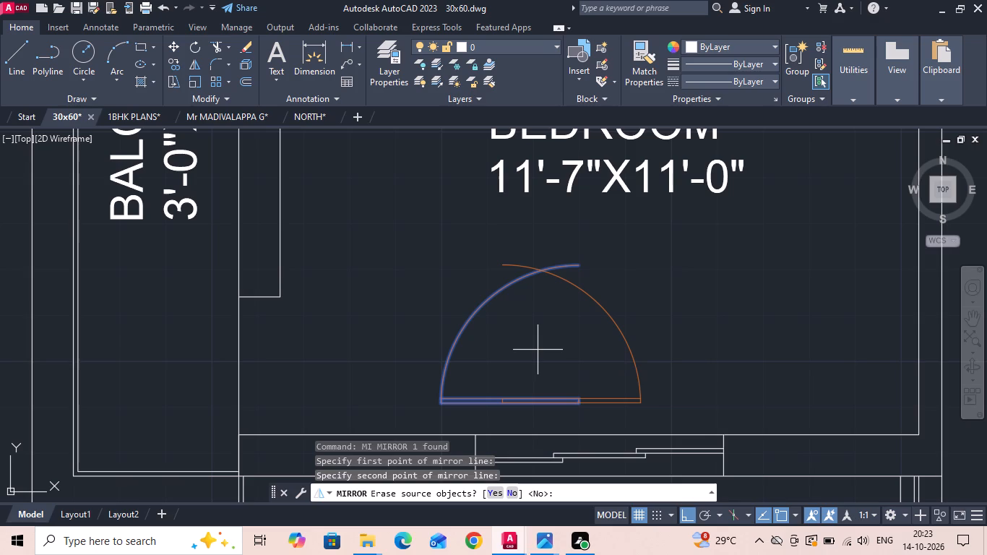
pyautogui.write('Y')
pyautogui.press('space')
# Move the mirrored door to the balcony wall, its arc end meeting the wall below the narrow unit in the 11'-7"X11'-0" BEDROOM.
pyautogui.moveTo(538, 350); pyautogui.dragTo(516, 316)
pyautogui.click(478, 244)
pyautogui.rightClick(478, 244)
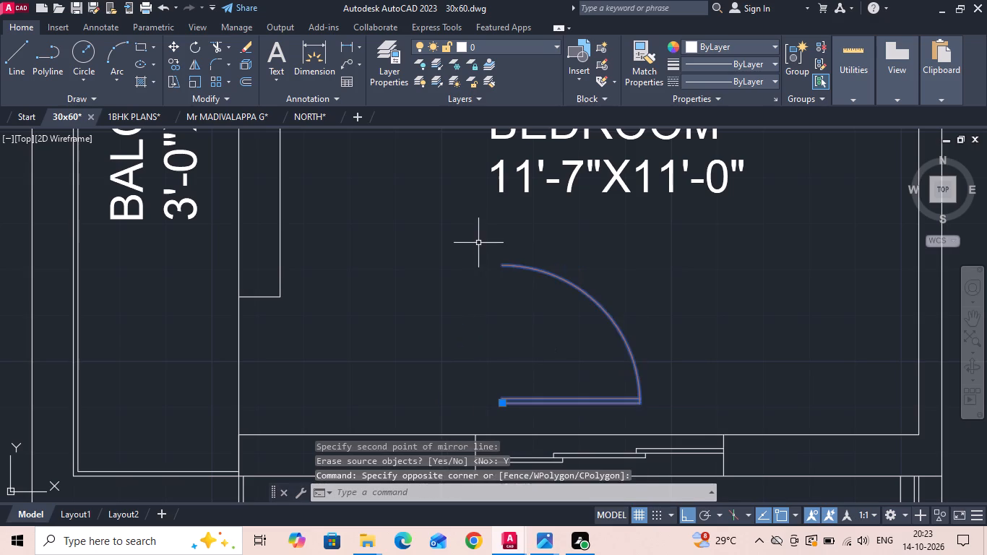
pyautogui.click(491, 257)
pyautogui.click(499, 264)
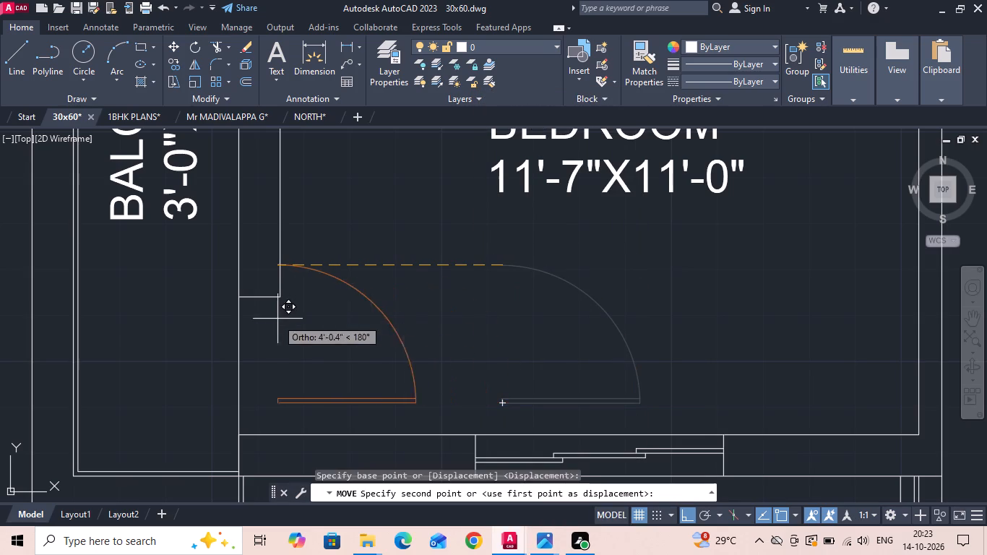
pyautogui.click(239, 297)
pyautogui.scroll(-5, 341, 342)
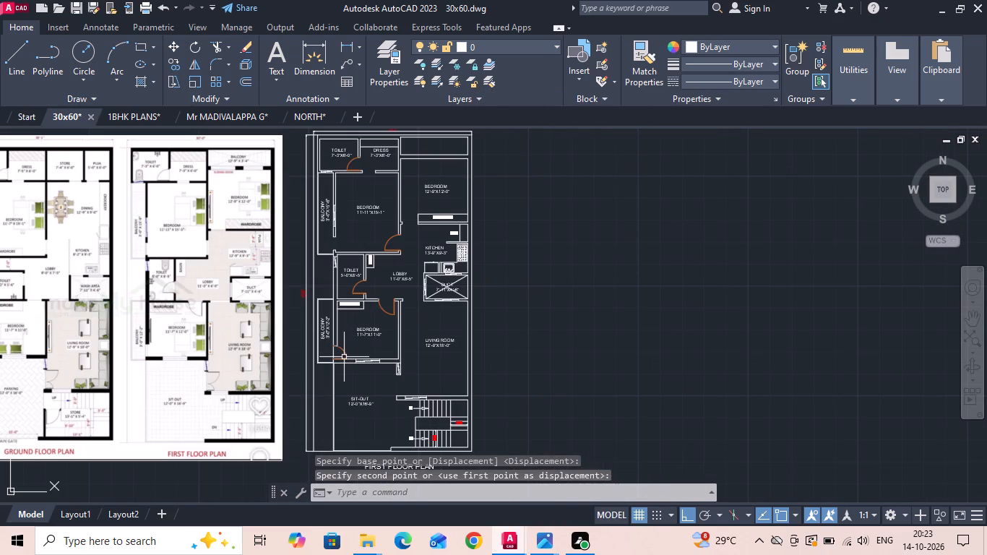
# Copy the balcony-side door up into the balcony wall opening of the 11'-11"X15'-1" BEDROOM, aligned with the opening's upper end.
pyautogui.scroll(4, 341, 353)
pyautogui.click(341, 353)
pyautogui.click(332, 302)
pyautogui.rightClick(332, 302)
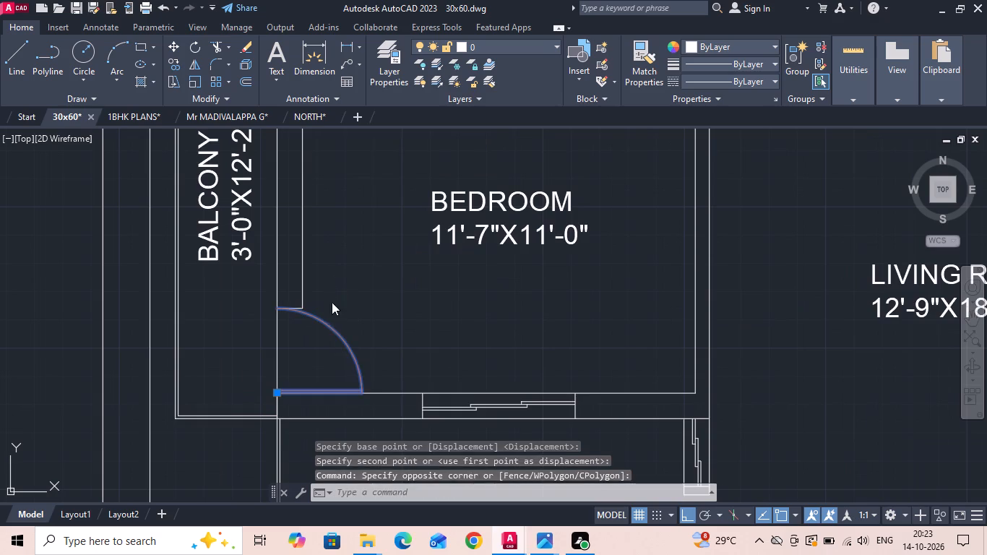
pyautogui.click(365, 277)
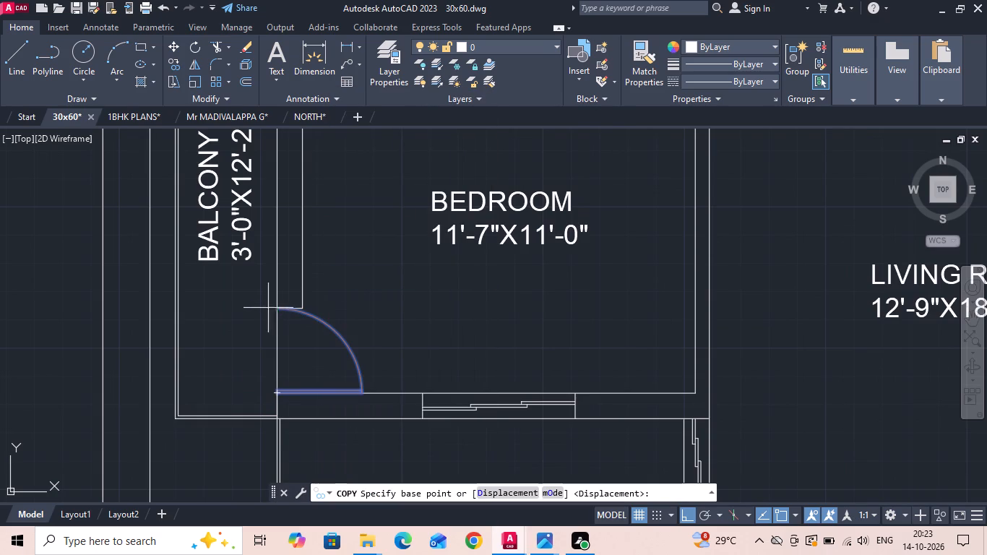
pyautogui.click(275, 309)
pyautogui.scroll(-3, 314, 378)
pyautogui.scroll(3, 303, 205)
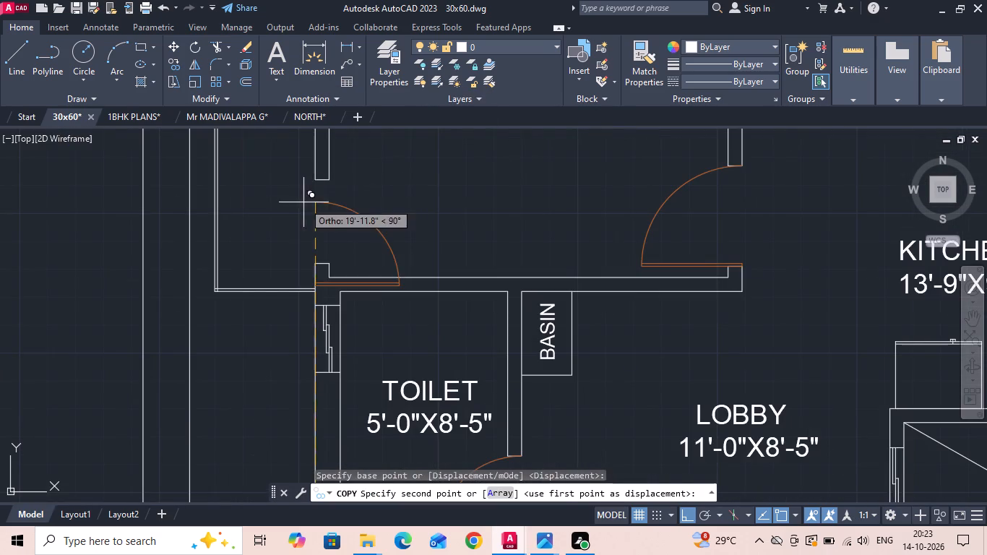
pyautogui.click(312, 178)
pyautogui.press('Escape')
pyautogui.scroll(-3, 355, 288)
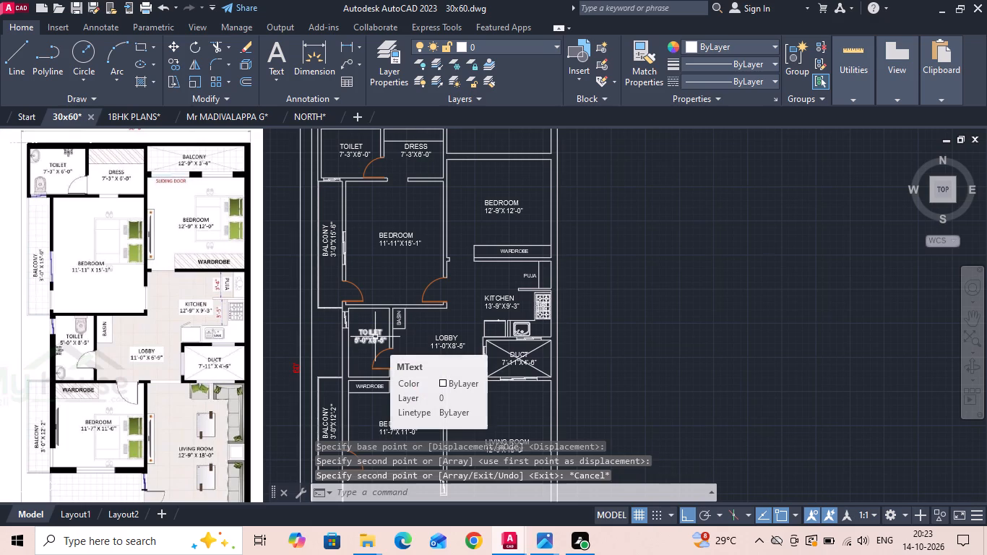
# Copy the 11'-11"X15'-1" BEDROOM's lobby-side door about 3'-2" to the right, beside the KITCHEN label.
pyautogui.click(434, 282)
pyautogui.rightClick(434, 282)
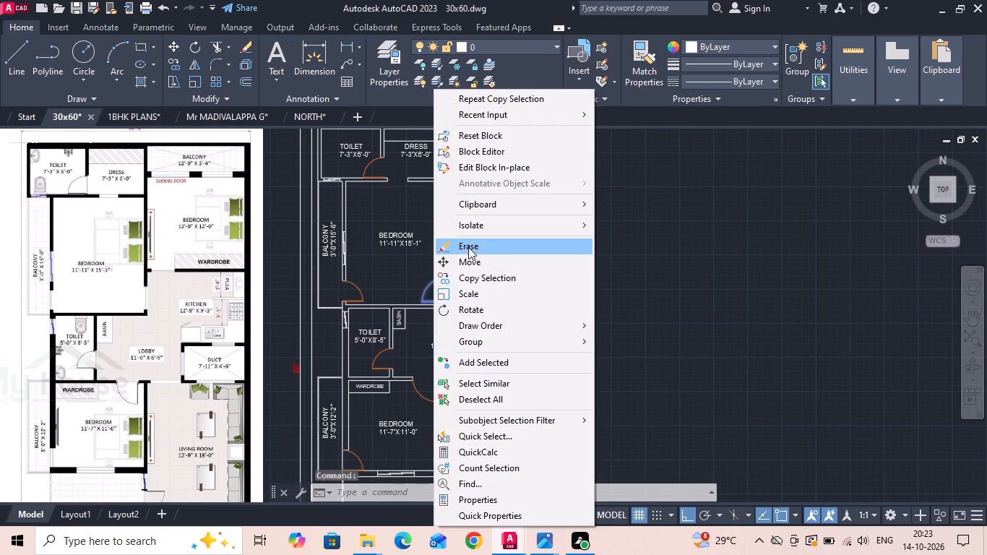
pyautogui.click(472, 273)
pyautogui.scroll(2, 457, 285)
pyautogui.moveTo(434, 285); pyautogui.dragTo(469, 285)
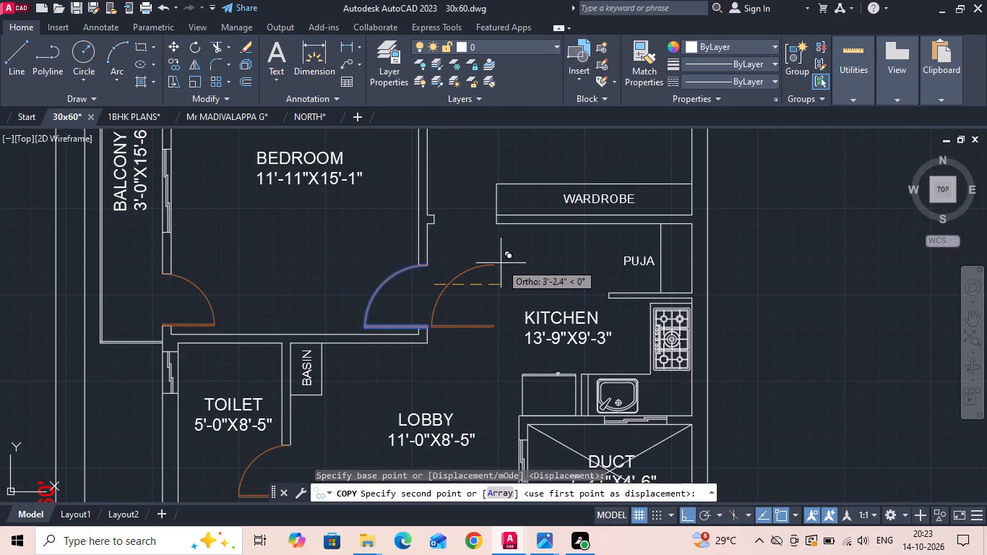
pyautogui.click(501, 263)
pyautogui.press('Escape')
# Rotate the copied door 90° clockwise so its leaf stands vertical.
pyautogui.moveTo(498, 271); pyautogui.dragTo(483, 267)
pyautogui.click(472, 255)
pyautogui.rightClick(472, 255)
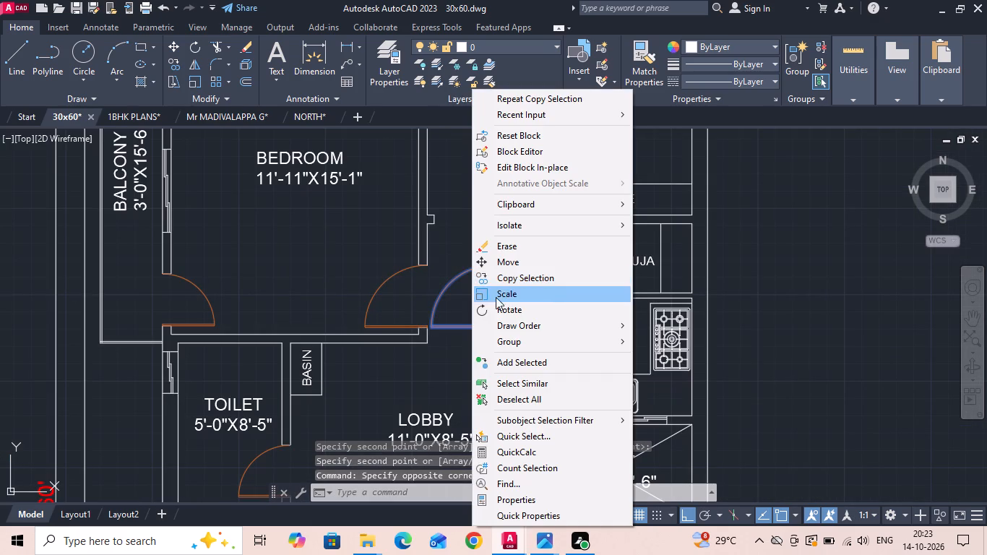
pyautogui.click(496, 308)
pyautogui.click(487, 287)
pyautogui.click(483, 299)
# Move the rotated door up into the 12'-9"X12'-0" BEDROOM doorway, its arc end on the lower corner of the WARDROBE wall.
pyautogui.click(504, 269)
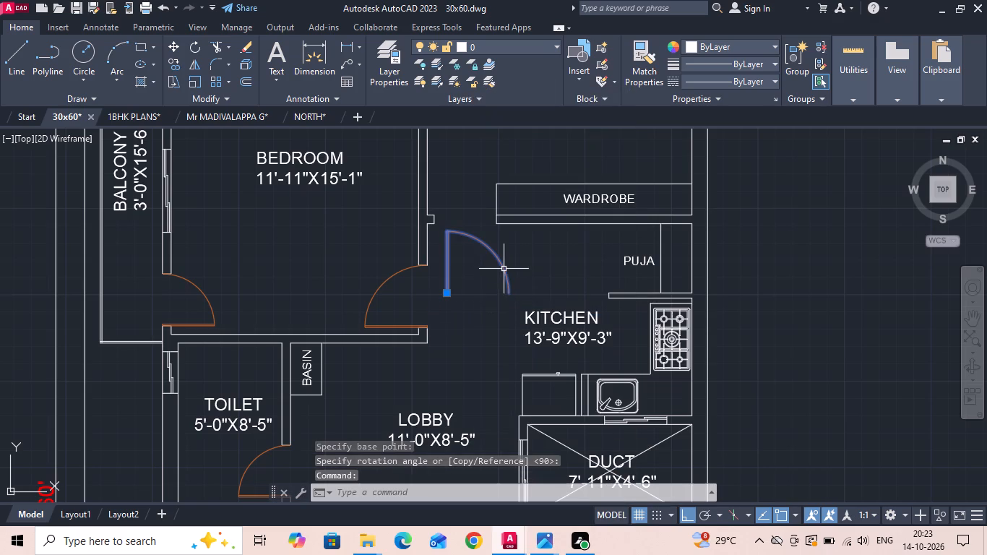
pyautogui.rightClick(504, 268)
pyautogui.click(543, 262)
pyautogui.scroll(1, 522, 275)
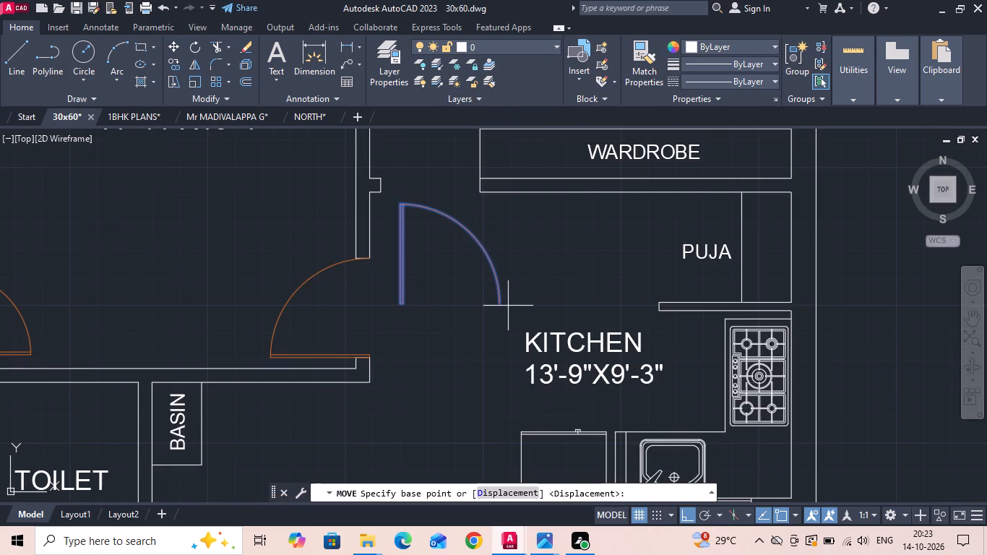
pyautogui.click(501, 306)
pyautogui.click(480, 193)
pyautogui.scroll(-3, 455, 323)
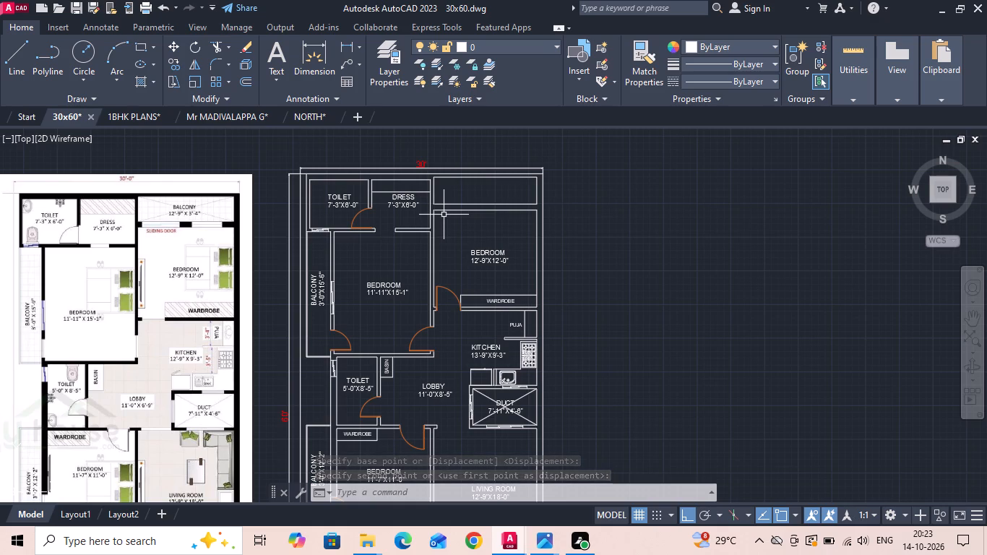
# Copy the window from the 11'-7"X11'-0" BEDROOM's lower wall into the wall above the 12'-9"X12'-0" BEDROOM, using the wall corners as reference.
pyautogui.middleClick(413, 349)
pyautogui.moveTo(413, 349); pyautogui.dragTo(397, 218, button='middle')
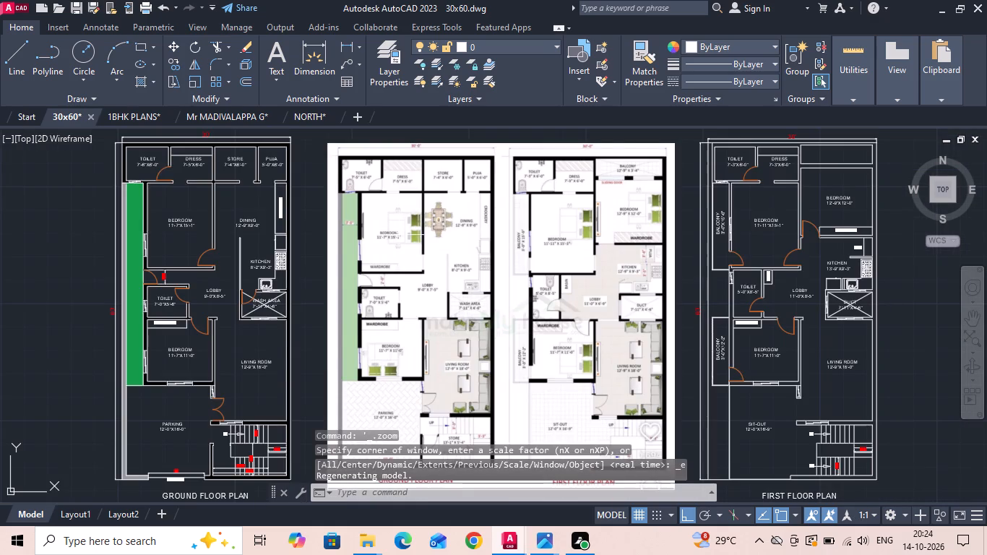
pyautogui.scroll(3, 740, 405)
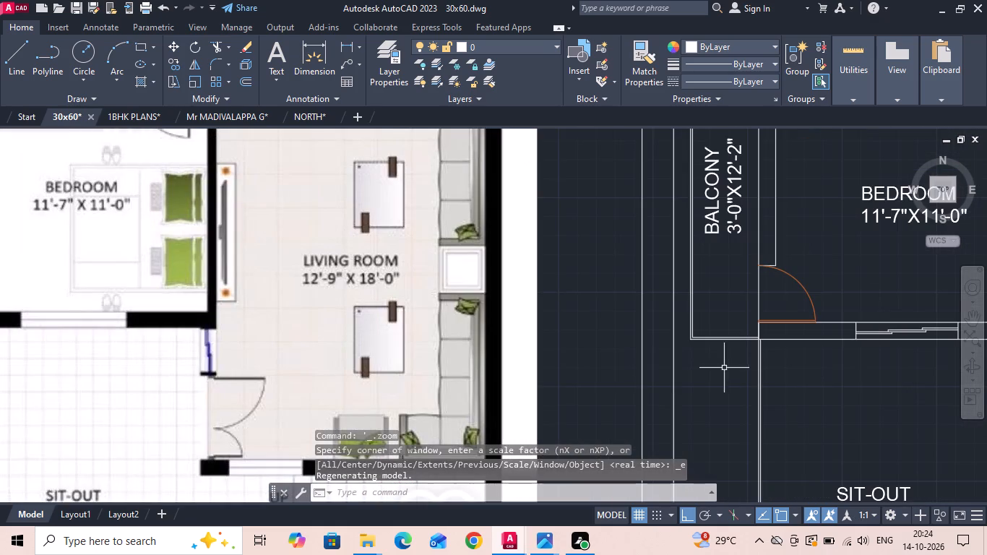
pyautogui.moveTo(844, 358); pyautogui.dragTo(469, 348, button='middle')
pyautogui.moveTo(474, 348); pyautogui.dragTo(478, 337)
pyautogui.click(595, 272)
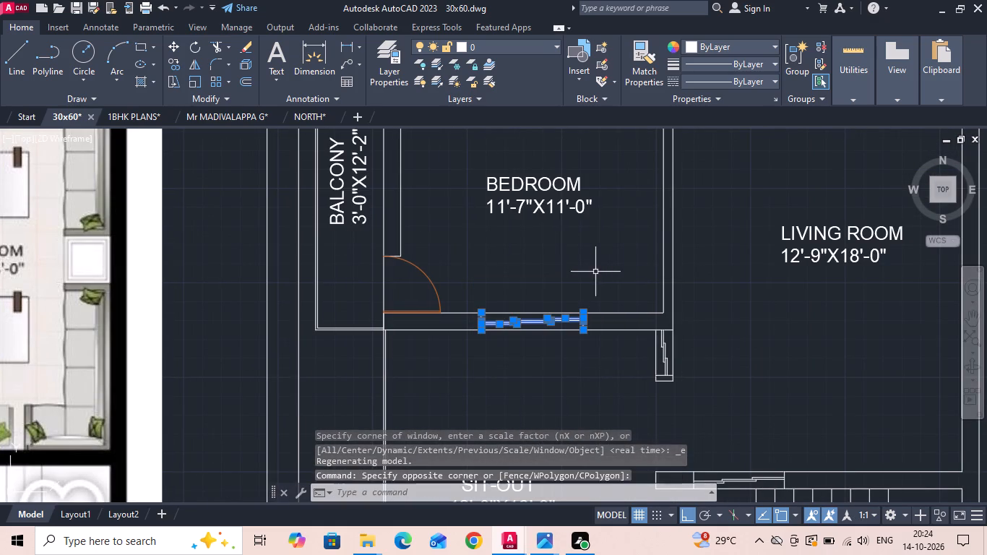
pyautogui.rightClick(595, 272)
pyautogui.click(647, 301)
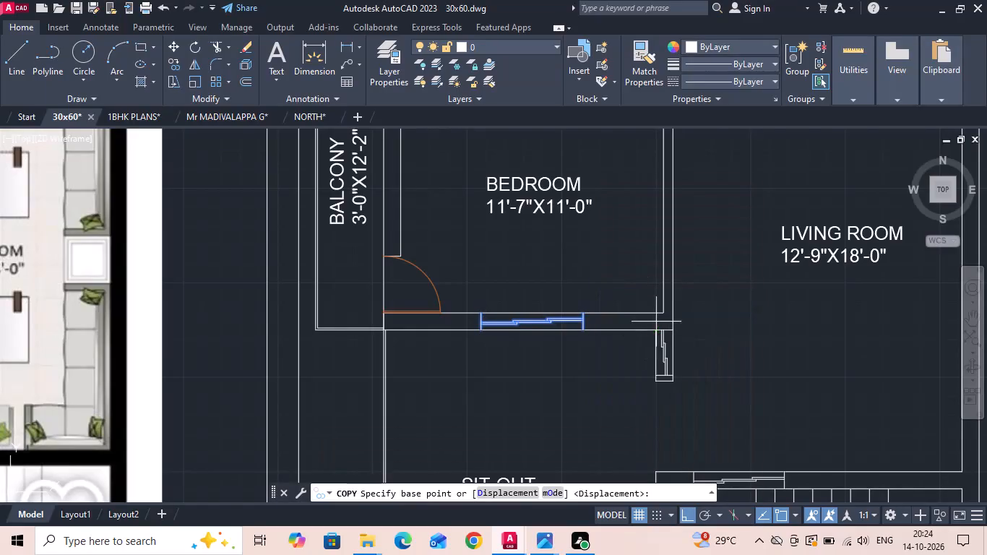
pyautogui.click(660, 310)
pyautogui.scroll(-4, 482, 399)
pyautogui.scroll(3, 566, 228)
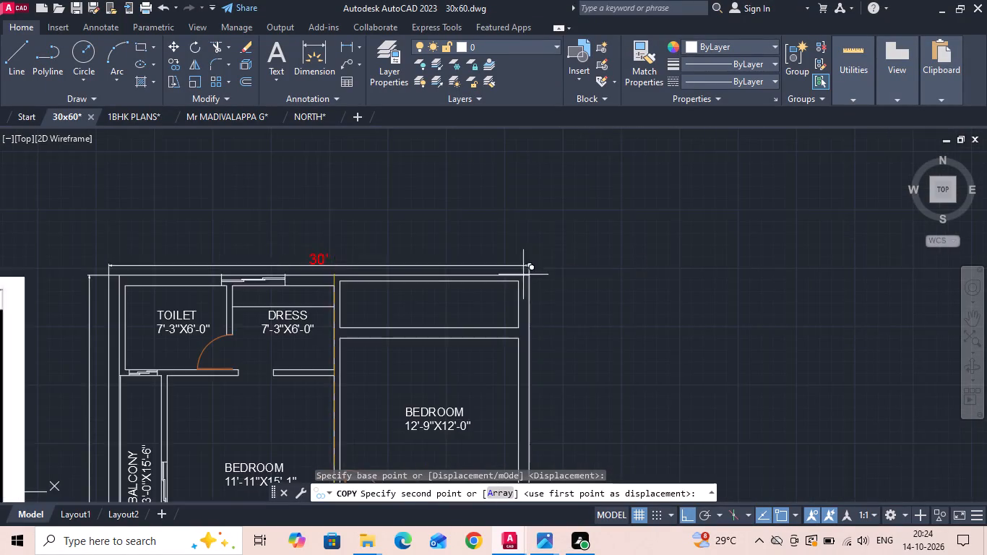
pyautogui.scroll(2, 512, 294)
pyautogui.click(531, 377)
pyautogui.press('Escape')
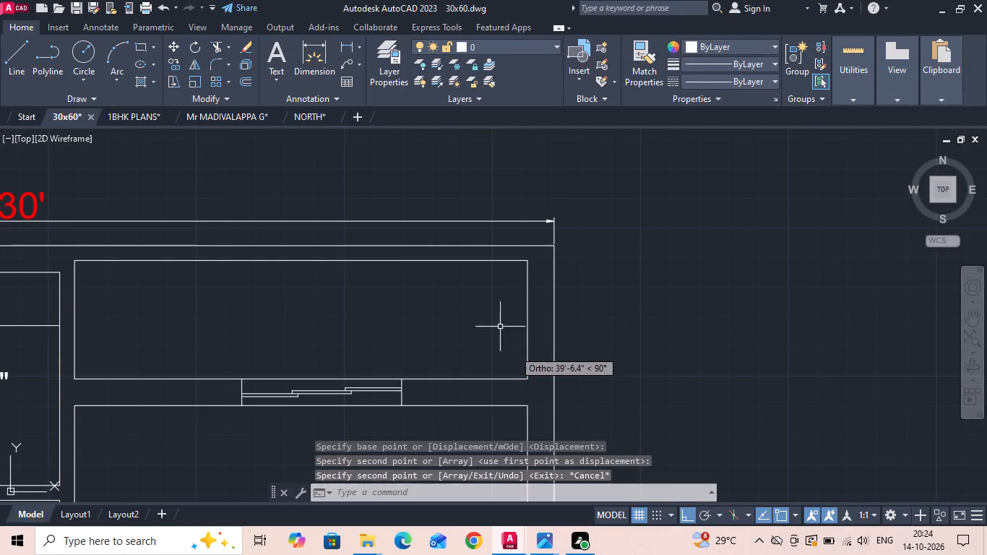
# Measure the distance from the copied window's right end to the room's right wall with a linear dimension.
pyautogui.moveTo(276, 348); pyautogui.dragTo(285, 342, button='middle')
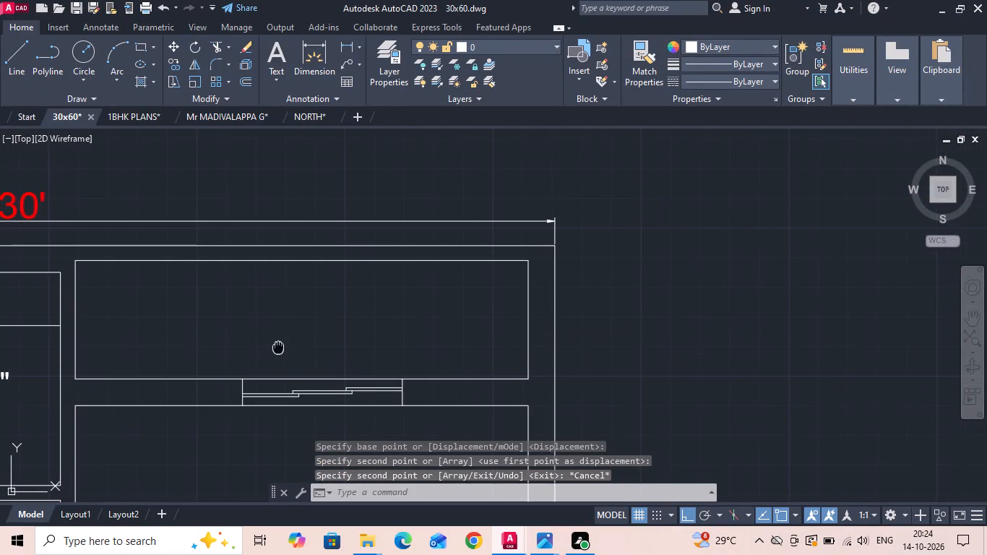
pyautogui.moveTo(285, 342); pyautogui.dragTo(316, 308, button='middle')
pyautogui.click(347, 42)
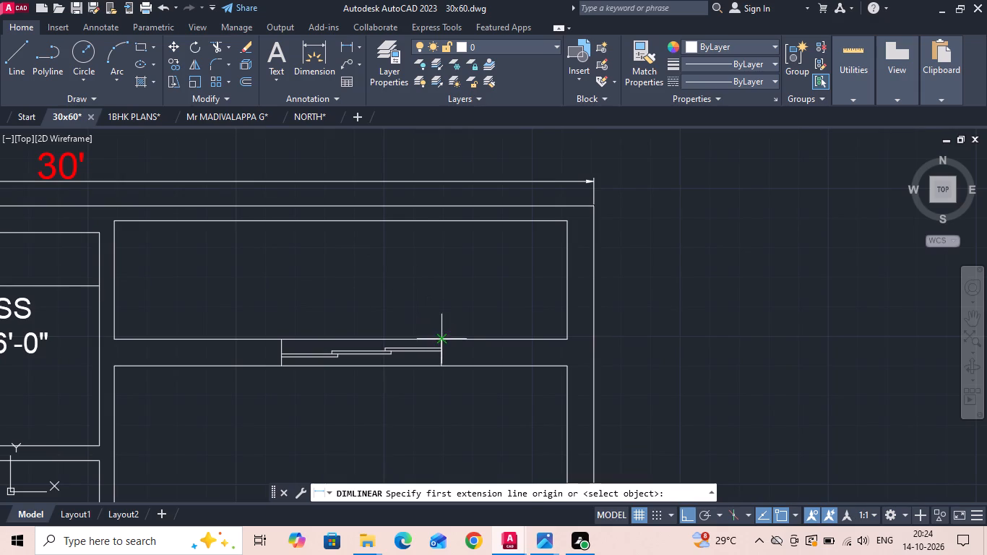
pyautogui.click(443, 335)
pyautogui.click(569, 340)
pyautogui.press('Escape')
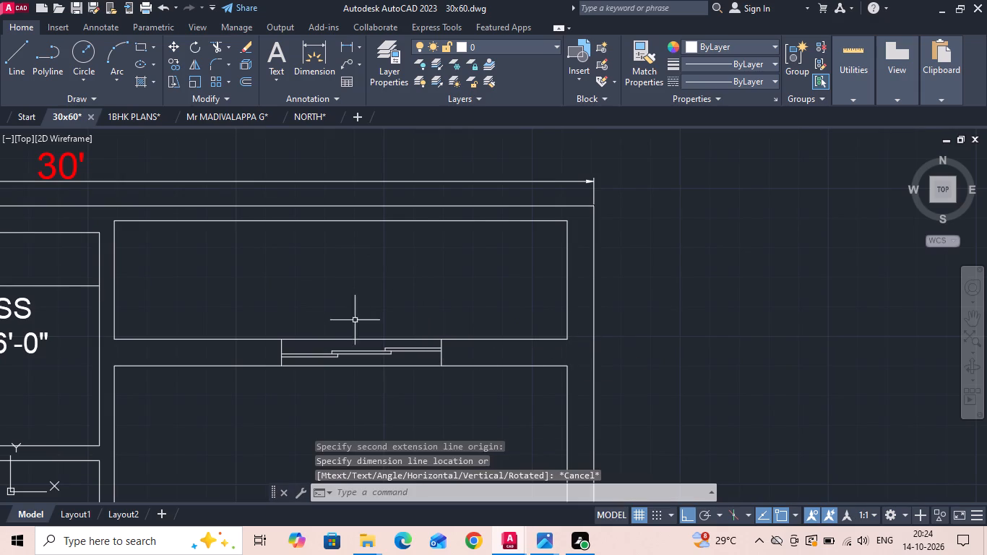
# Move the window above the 12'-9"X12'-0" BEDROOM 6.5" to the right.
pyautogui.moveTo(248, 313); pyautogui.dragTo(270, 349)
pyautogui.click(486, 409)
pyautogui.rightClick(430, 318)
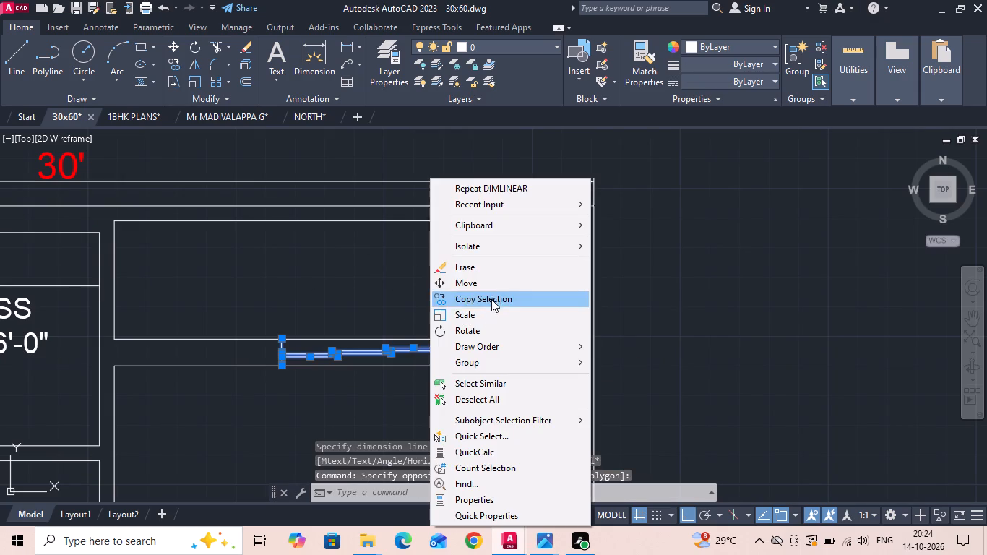
pyautogui.click(491, 290)
pyautogui.moveTo(642, 335); pyautogui.dragTo(708, 337)
pyautogui.write('6.5')
pyautogui.press('Return')
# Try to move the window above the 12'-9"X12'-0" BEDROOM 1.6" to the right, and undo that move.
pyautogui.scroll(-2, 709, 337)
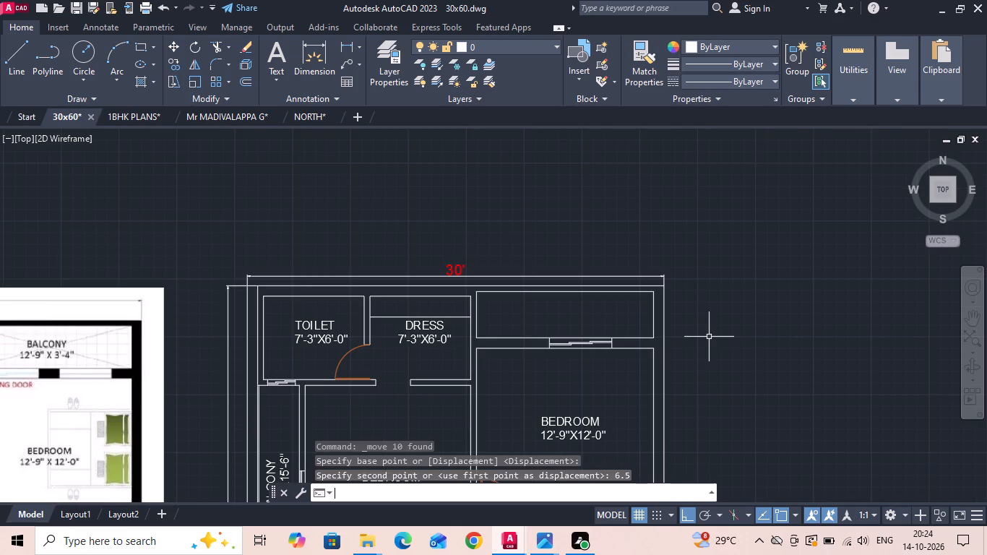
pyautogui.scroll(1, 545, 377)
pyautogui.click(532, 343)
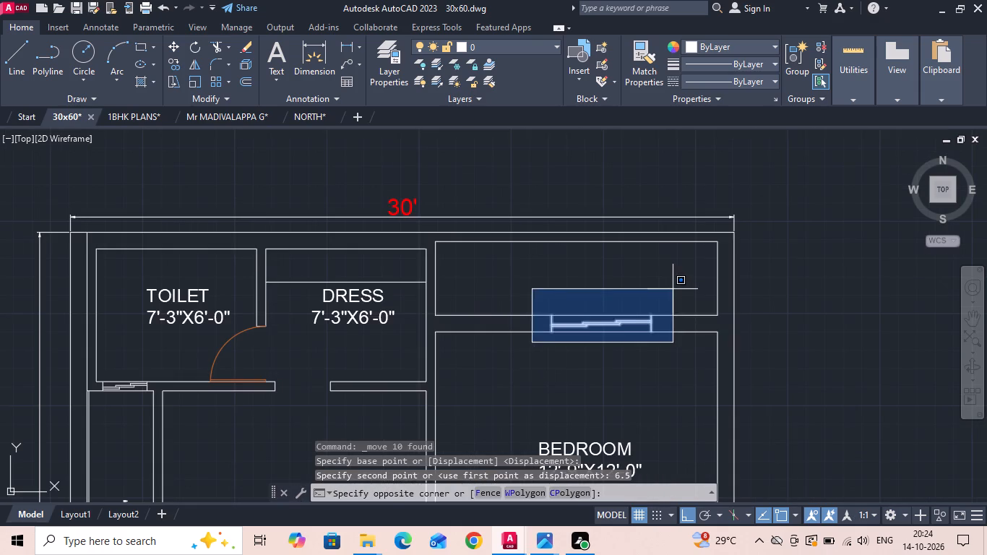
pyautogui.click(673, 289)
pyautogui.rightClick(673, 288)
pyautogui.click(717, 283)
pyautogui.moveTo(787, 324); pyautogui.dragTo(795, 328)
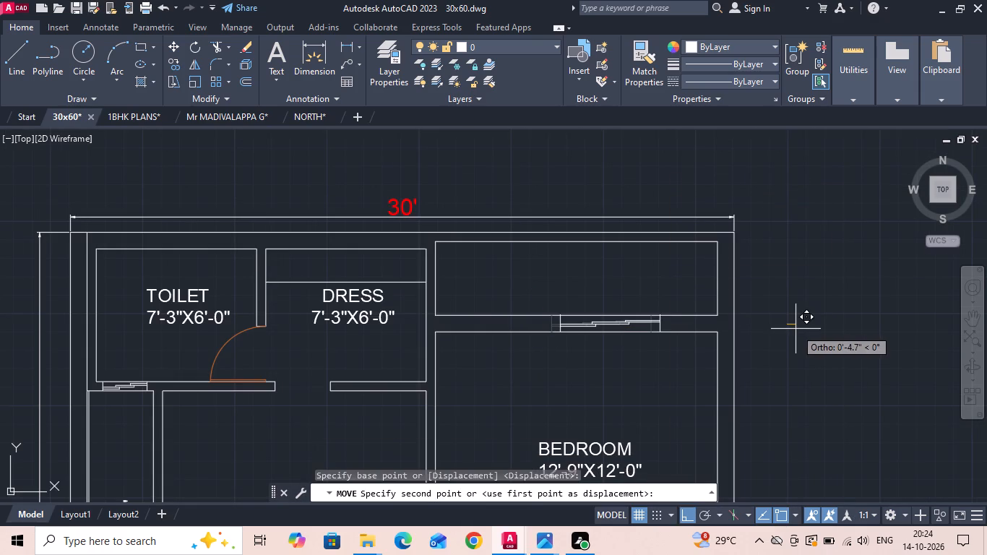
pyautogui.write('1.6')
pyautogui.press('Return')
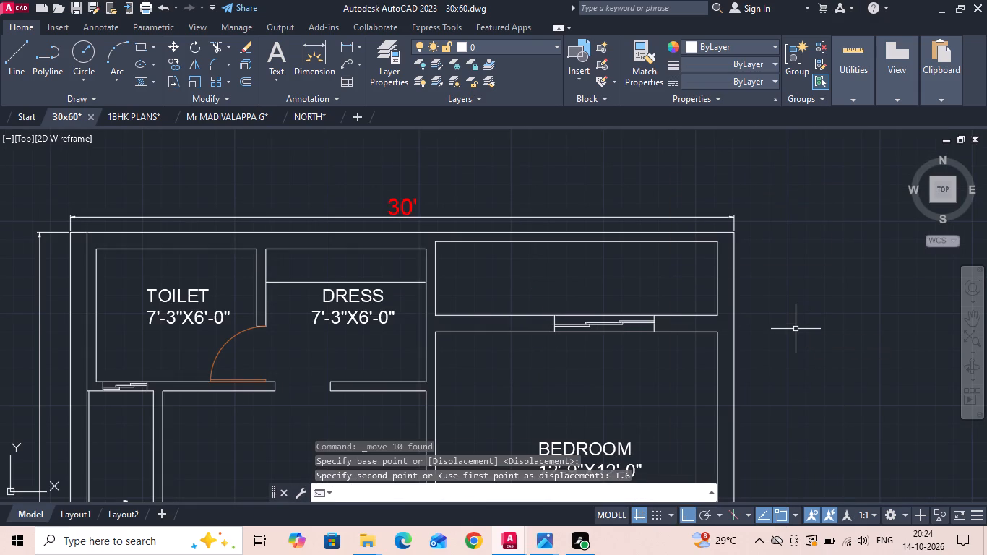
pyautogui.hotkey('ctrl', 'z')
# Measure the distance from the window's right end to the right wall of the 12'-9"X12'-0" BEDROOM.
pyautogui.scroll(2, 658, 348)
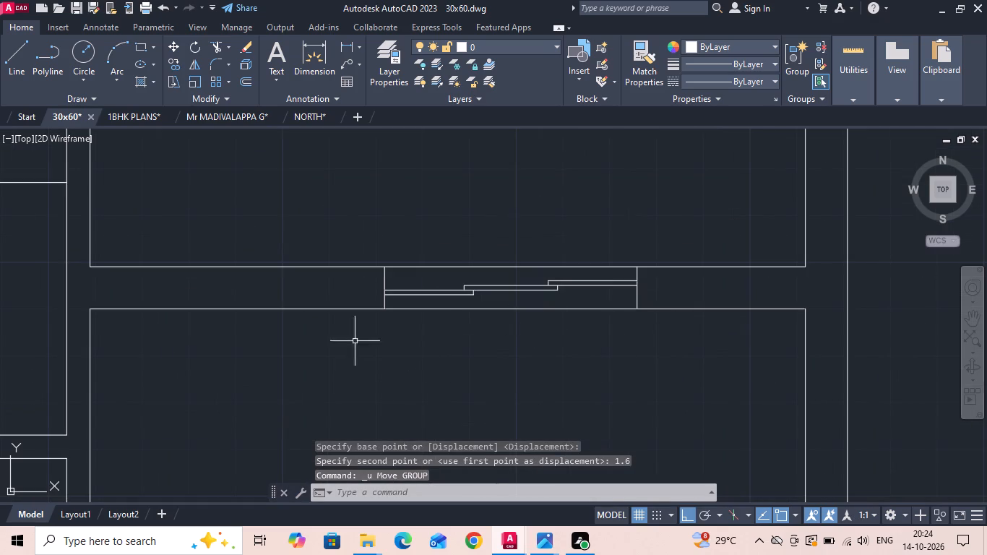
pyautogui.click(355, 48)
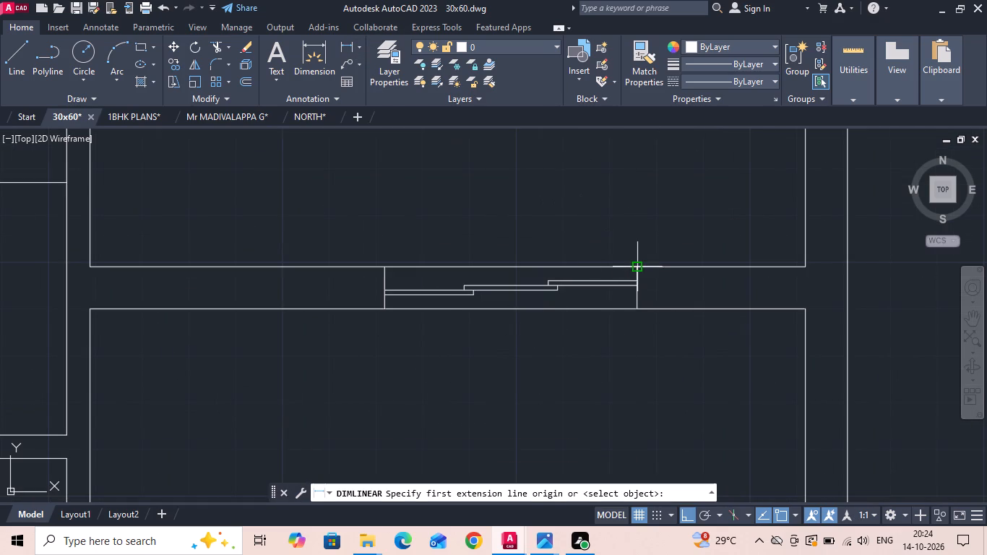
pyautogui.click(637, 264)
pyautogui.click(801, 267)
pyautogui.press('Escape')
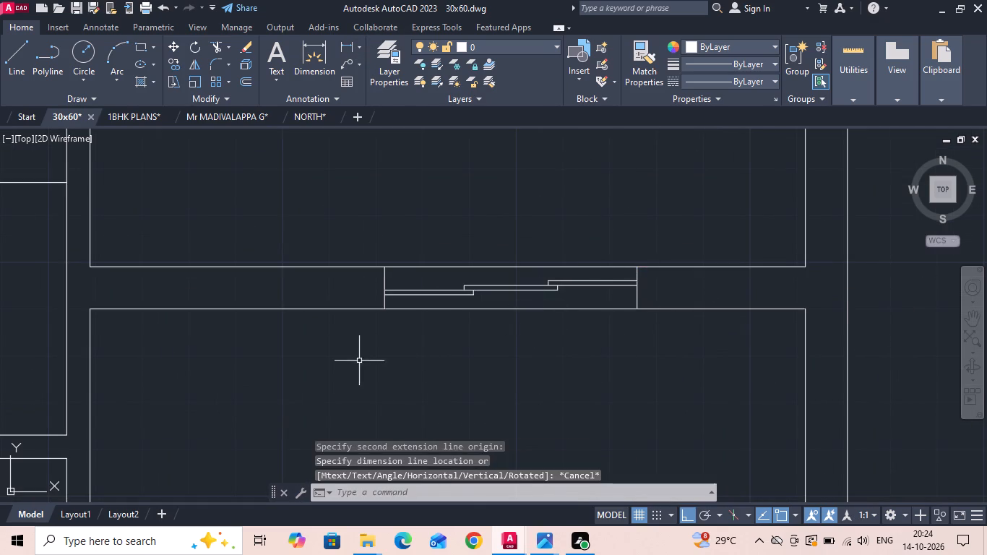
# Move the window above the 12'-9"X12'-0" BEDROOM 1'6" to the right along its wall.
pyautogui.moveTo(355, 361); pyautogui.dragTo(400, 344)
pyautogui.click(707, 230)
pyautogui.rightClick(706, 229)
pyautogui.click(734, 283)
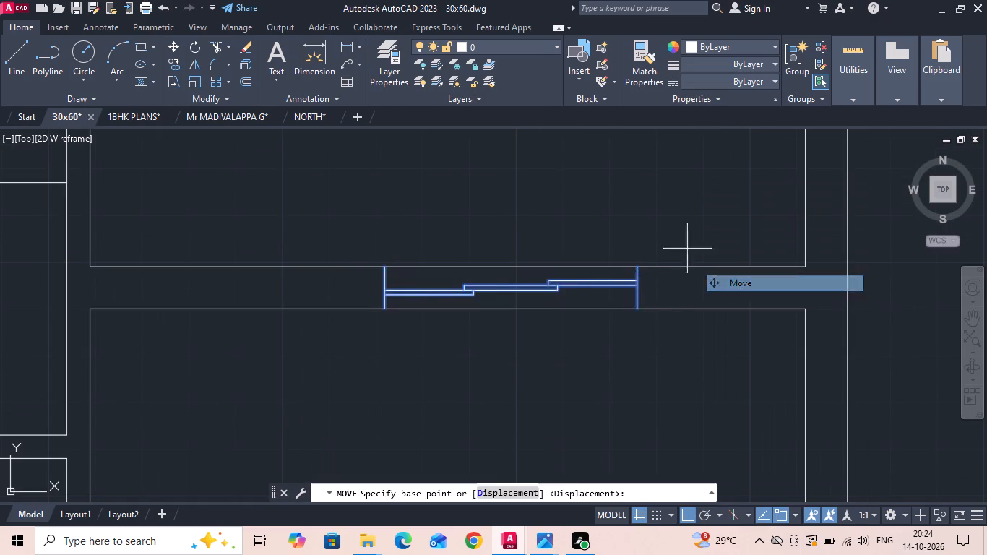
pyautogui.moveTo(637, 207); pyautogui.dragTo(670, 210)
pyautogui.write("1'")
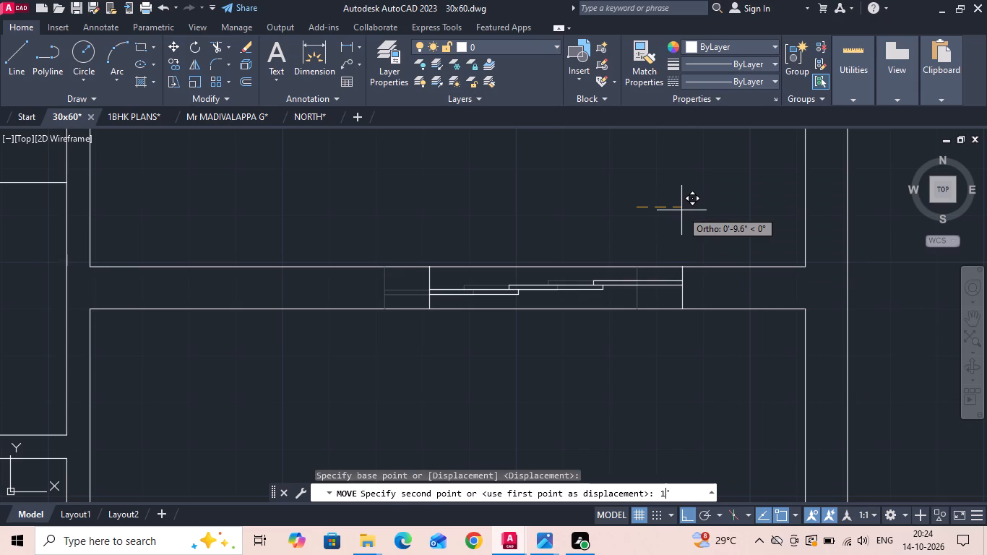
pyautogui.press('6')
pyautogui.press('Return')
# Copy the window above the 12'-9"X12'-0" BEDROOM about 6'-2.6" to the left within the same wall.
pyautogui.scroll(-3, 681, 210)
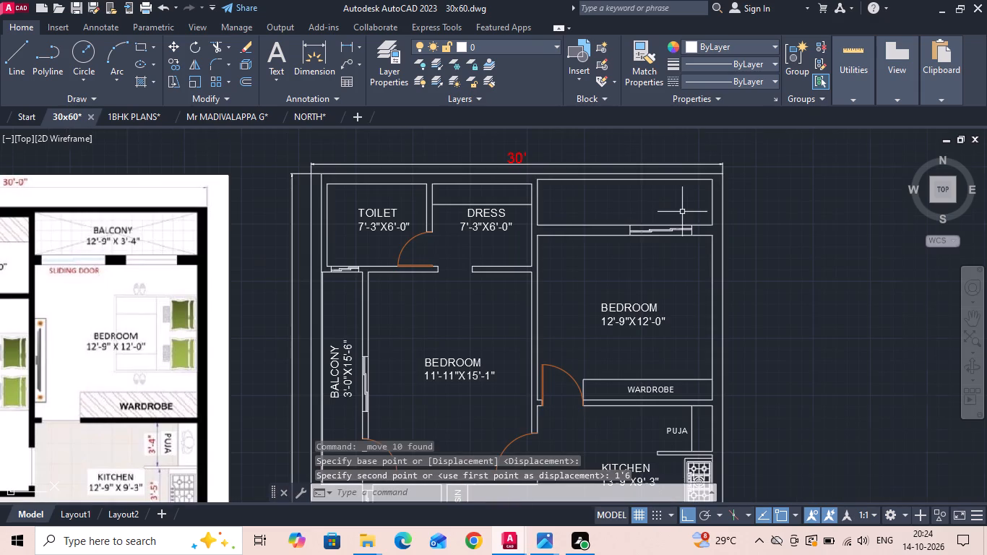
pyautogui.scroll(1, 612, 244)
pyautogui.moveTo(621, 252); pyautogui.dragTo(662, 241)
pyautogui.click(742, 197)
pyautogui.rightClick(744, 197)
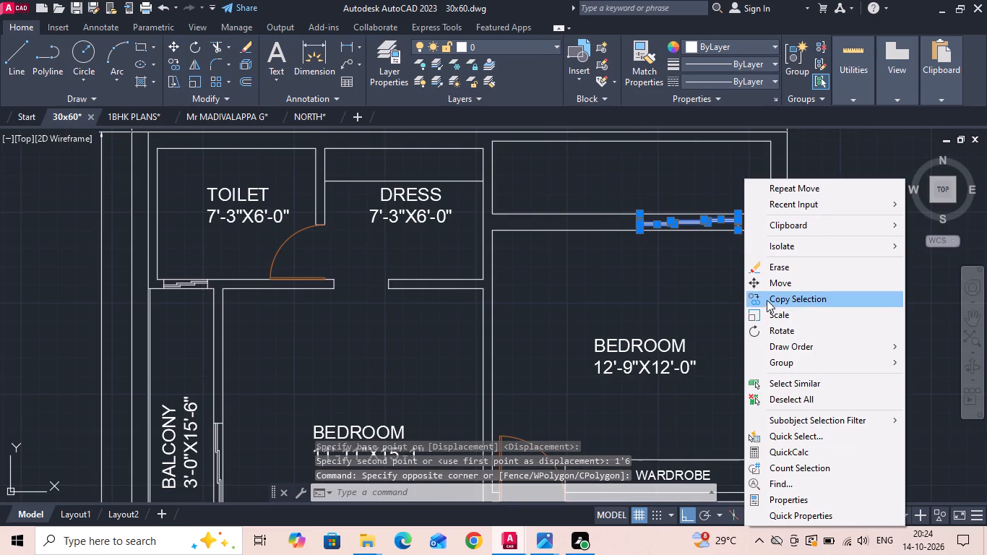
pyautogui.click(767, 302)
pyautogui.moveTo(712, 274); pyautogui.dragTo(693, 275)
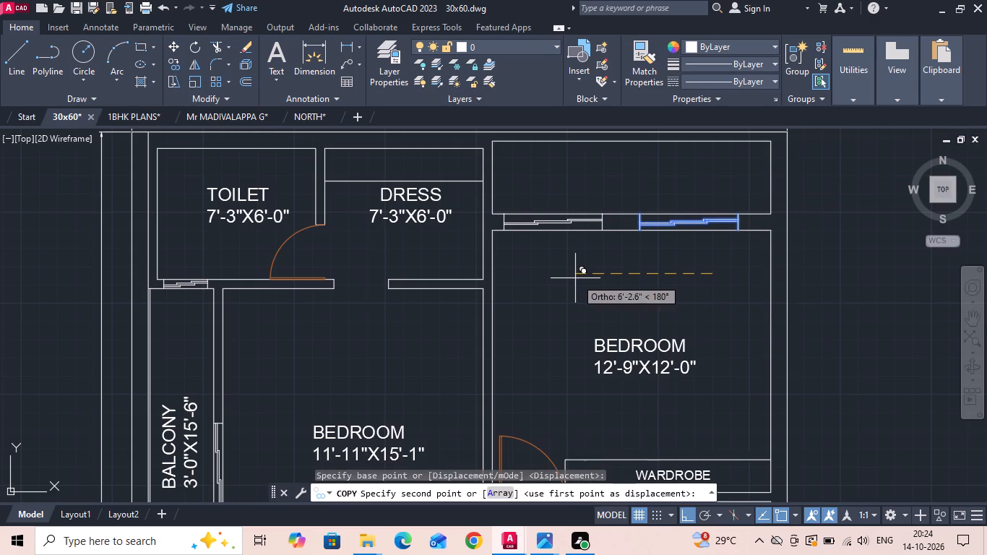
pyautogui.click(575, 278)
pyautogui.press('Escape')
# Measure the gap between the bedroom's left wall corner and the left end of the copied window.
pyautogui.click(344, 39)
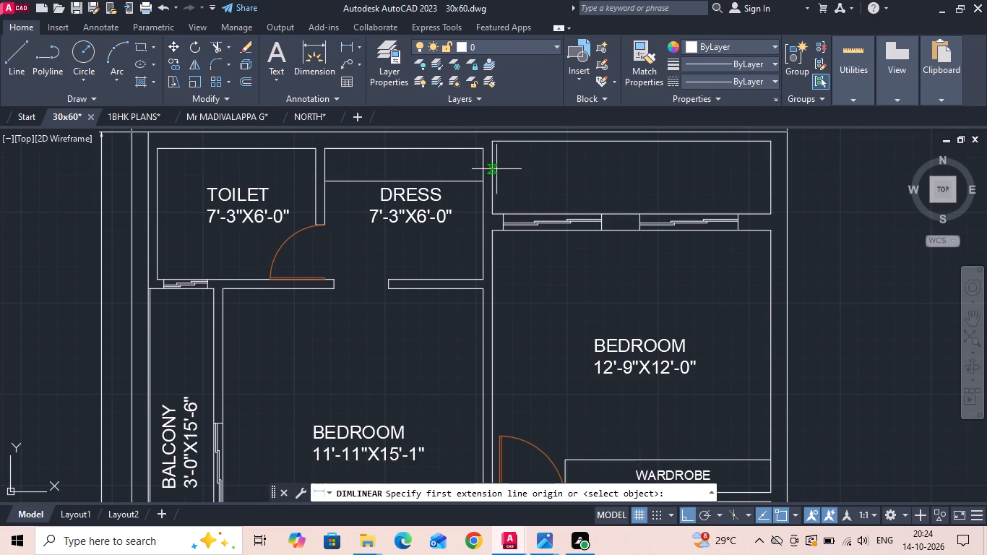
pyautogui.scroll(3, 488, 186)
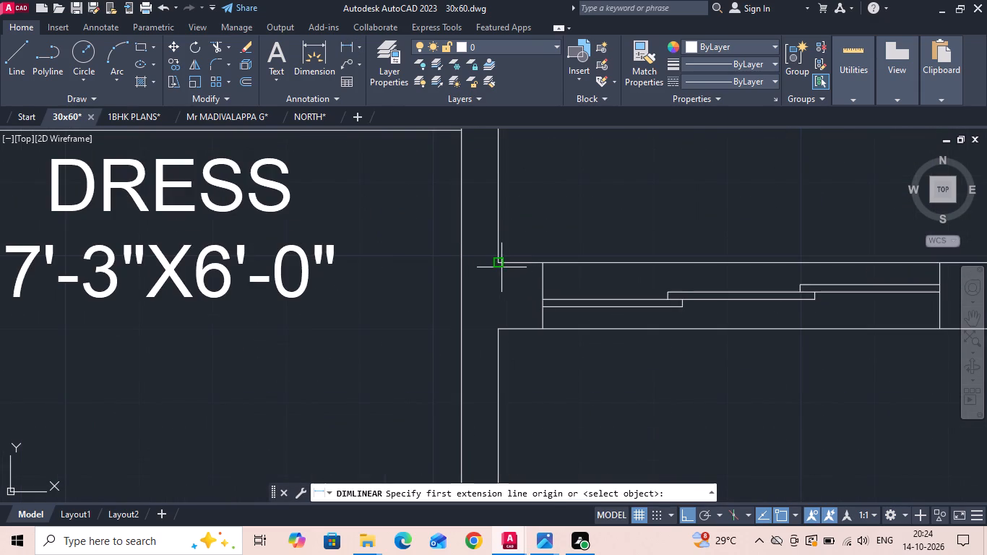
pyautogui.click(501, 267)
pyautogui.click(542, 264)
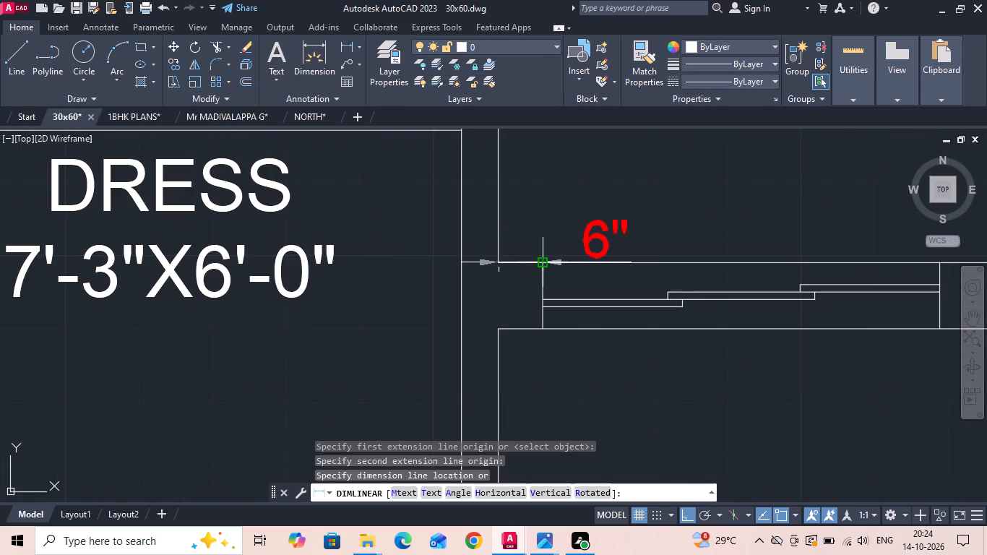
pyautogui.press('Escape')
# Measure the length of the copied left window above the 12'-9"X12'-0" BEDROOM.
pyautogui.scroll(-4, 543, 264)
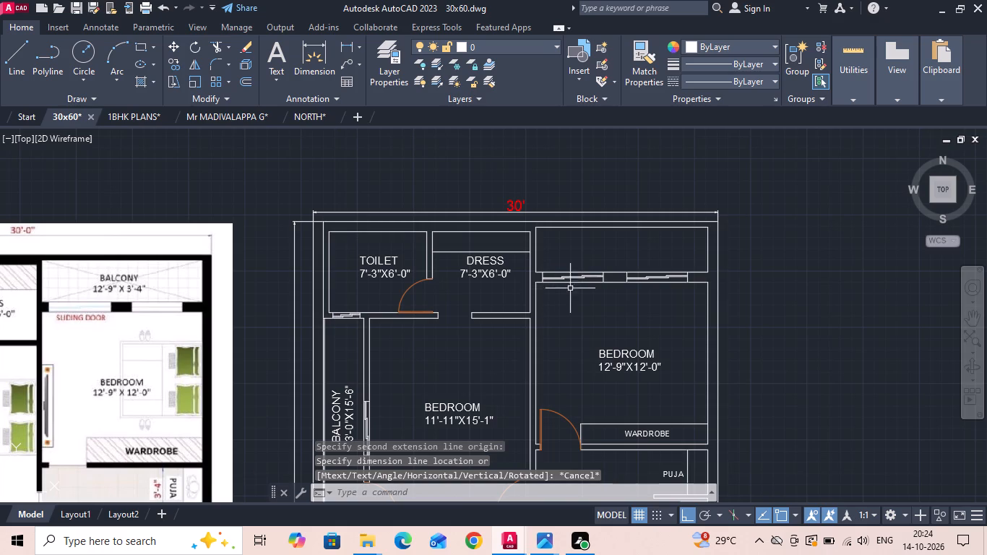
pyautogui.scroll(2, 610, 280)
pyautogui.click(344, 41)
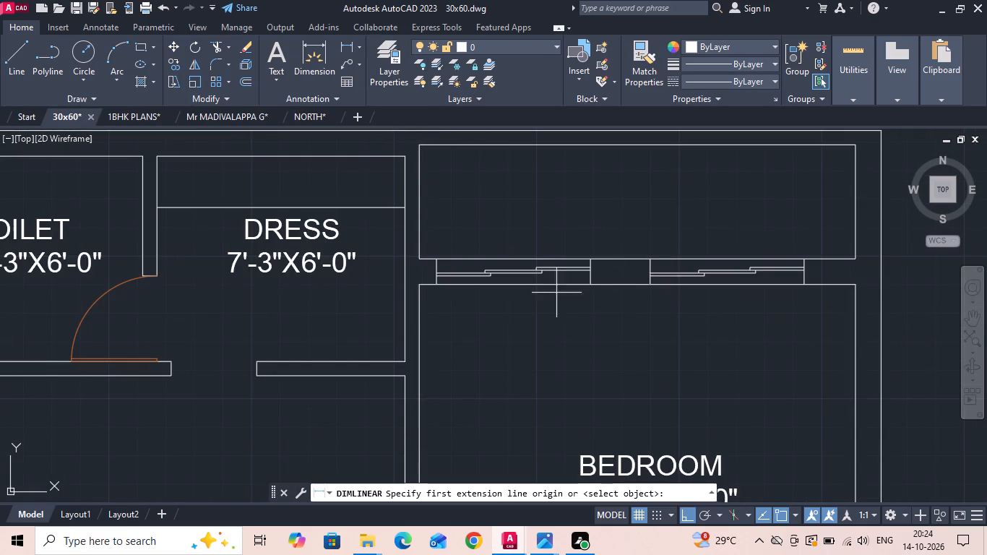
pyautogui.click(593, 283)
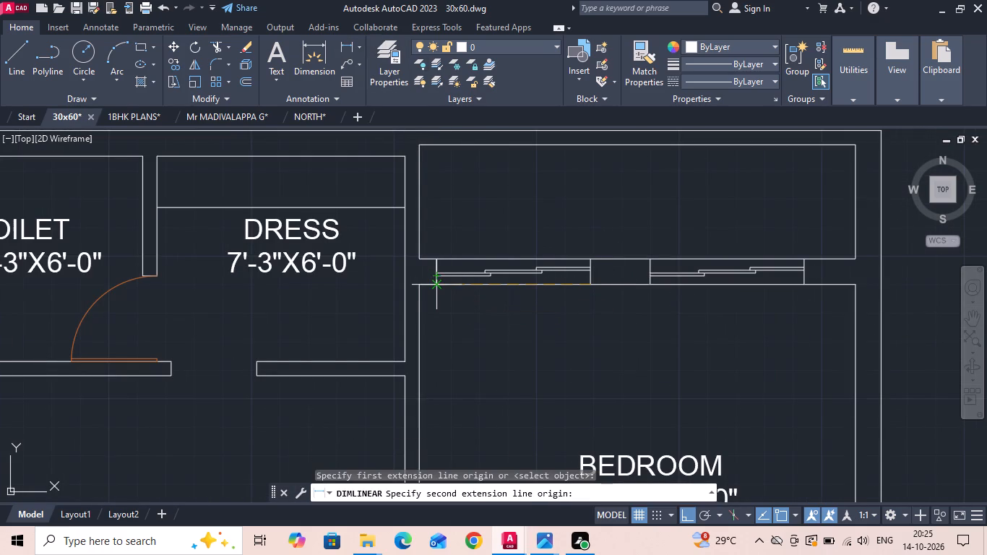
pyautogui.click(438, 283)
pyautogui.press('Escape')
# Compare the two openings with the reference's balcony wall and measure the gap between them.
pyautogui.scroll(-3, 548, 323)
pyautogui.scroll(2, 262, 345)
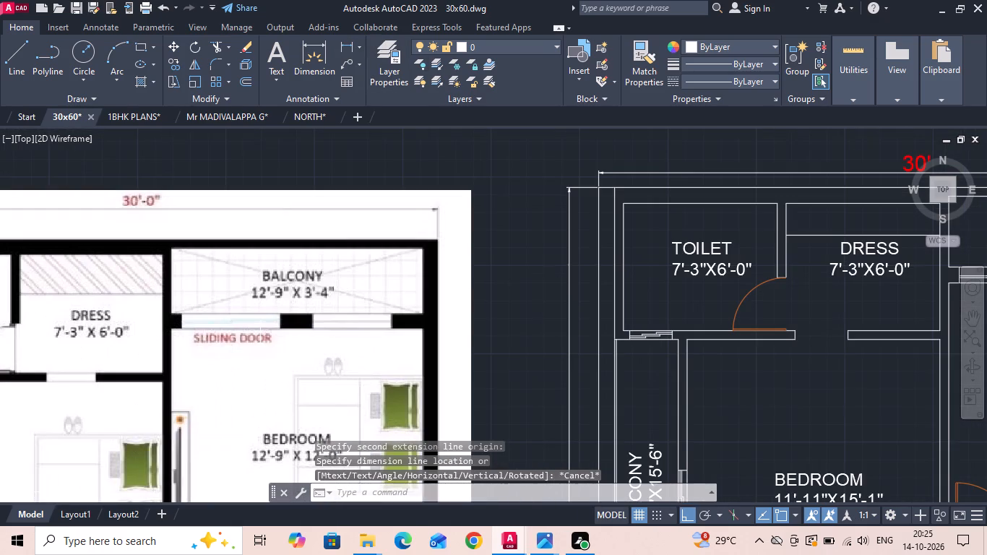
pyautogui.scroll(-1, 174, 277)
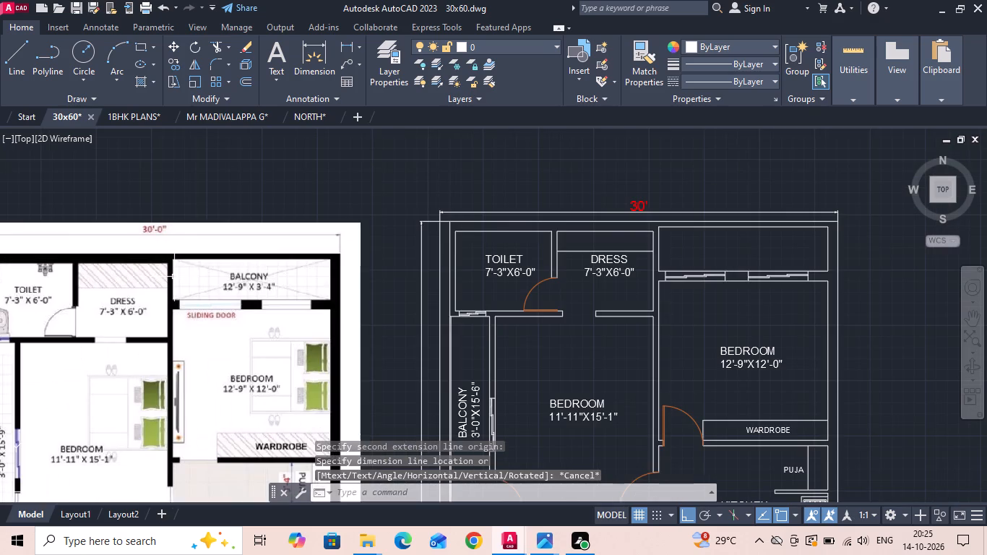
pyautogui.scroll(1, 782, 273)
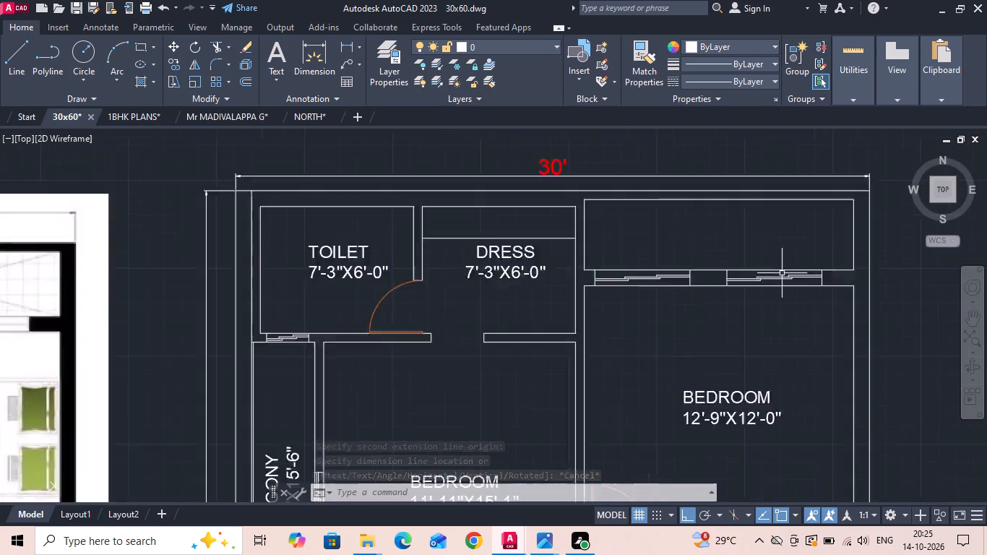
pyautogui.scroll(2, 782, 273)
pyautogui.click(346, 48)
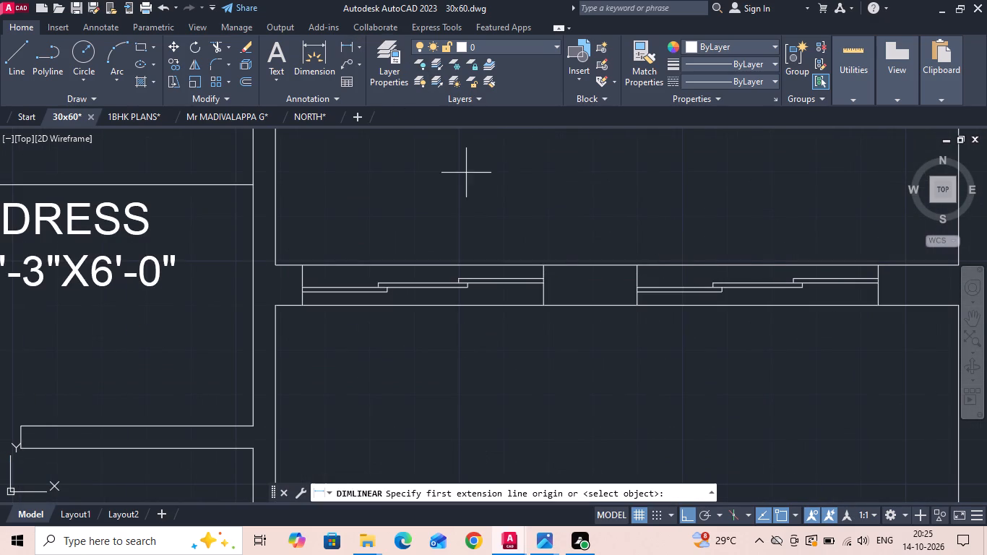
pyautogui.click(542, 264)
pyautogui.click(636, 265)
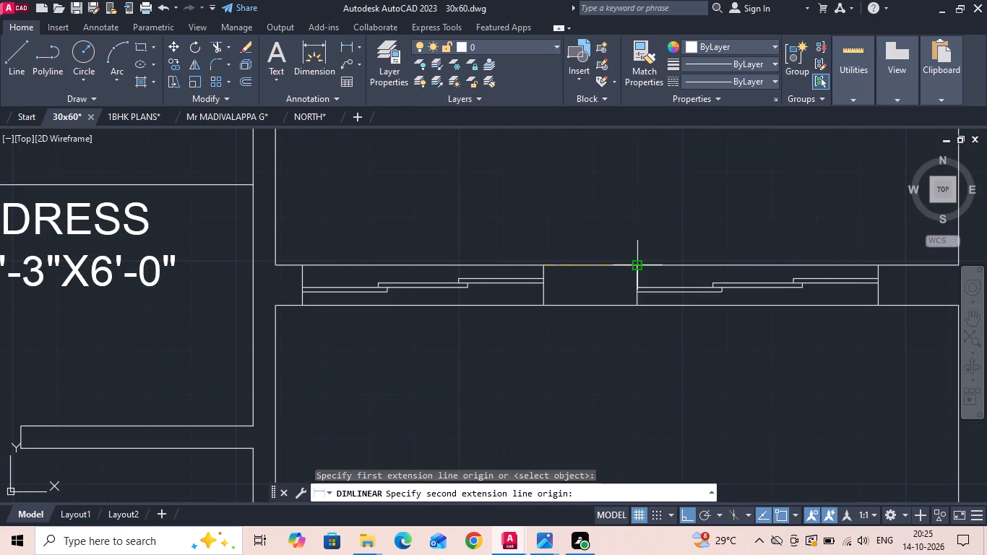
pyautogui.press('Escape')
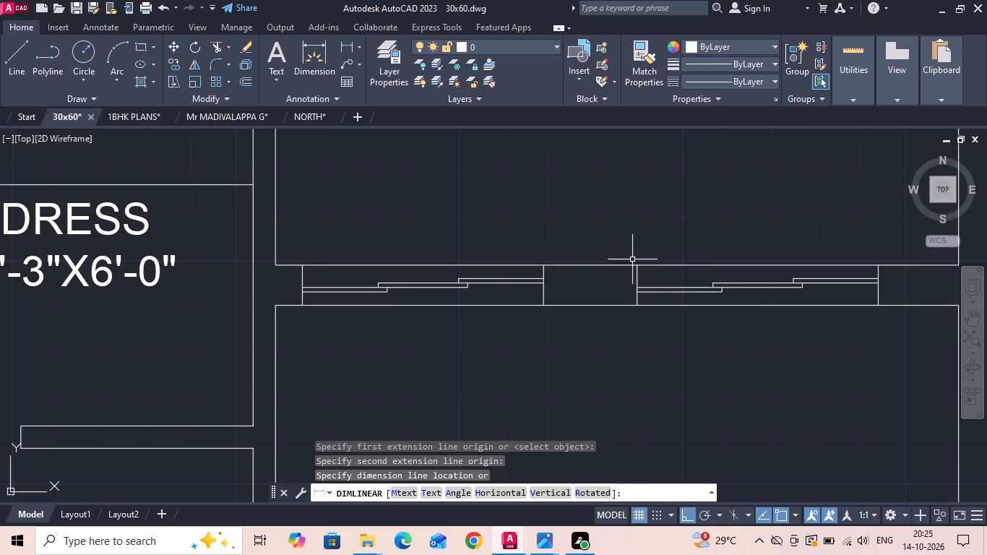
# Erase the sliding sash lines inside the left opening above the 12'-9"X12'-0" BEDROOM, keeping its two end lines.
pyautogui.scroll(1, 447, 307)
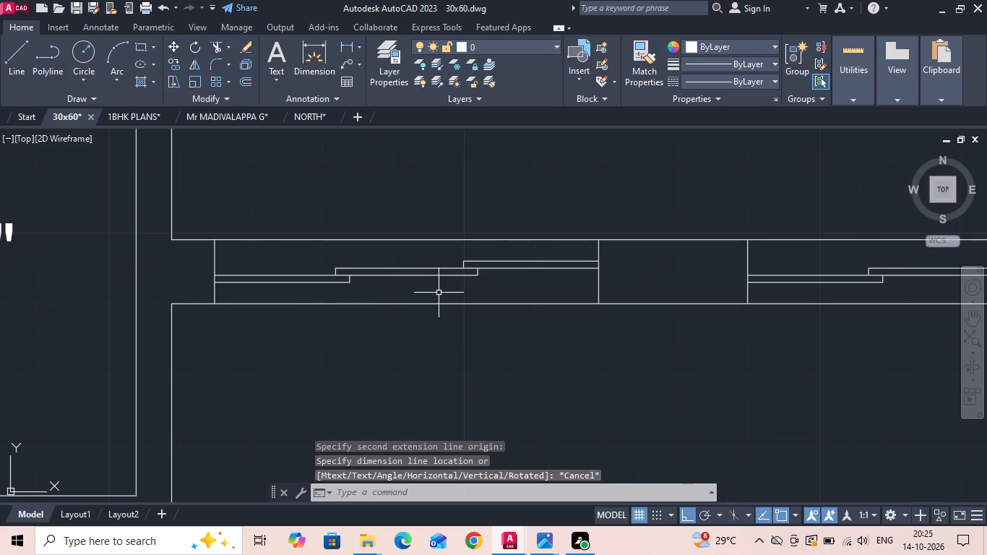
pyautogui.scroll(1, 350, 278)
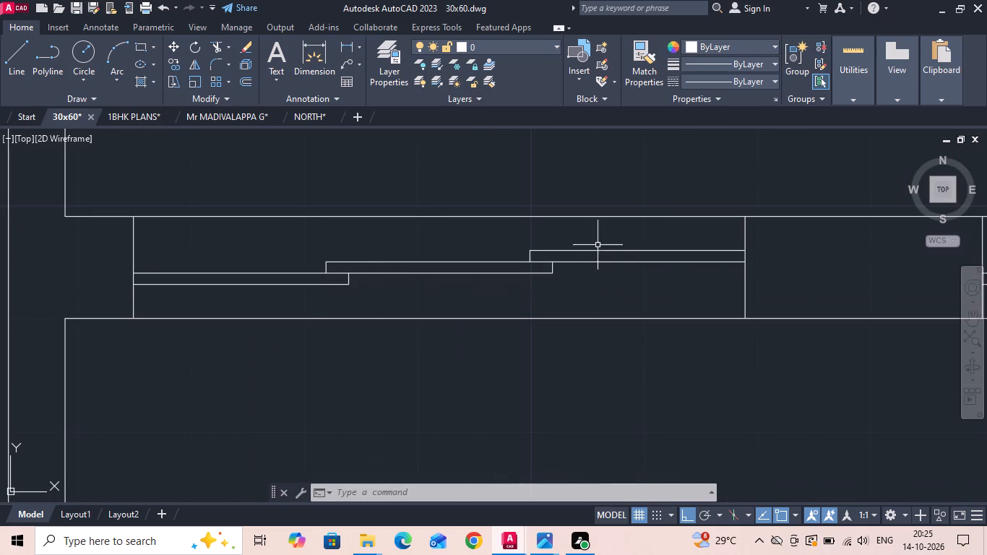
pyautogui.moveTo(591, 236); pyautogui.dragTo(529, 273)
pyautogui.click(311, 303)
pyautogui.press('Delete')
# Draw a horizontal line across the emptied left opening, from the midpoint of one end line to the midpoint of the other.
pyautogui.write('L')
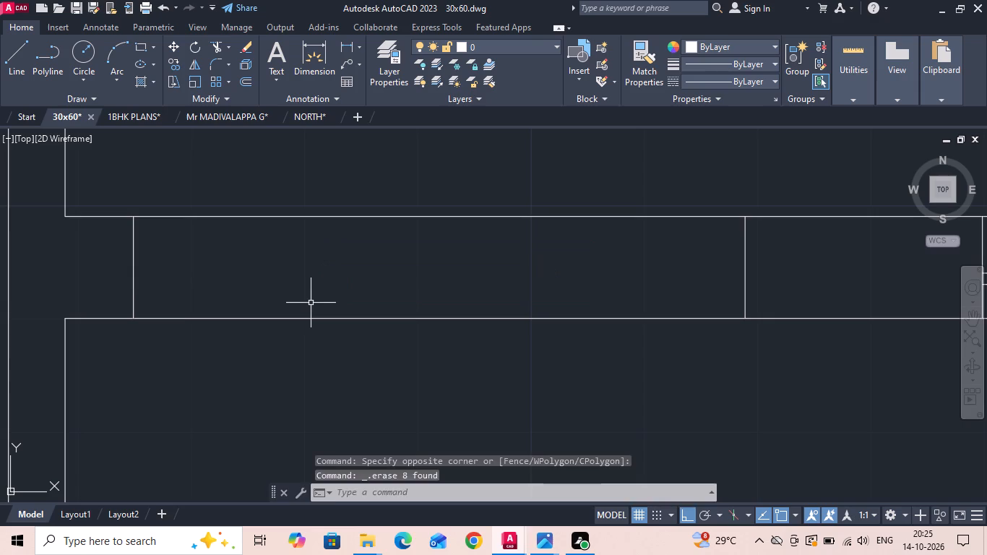
pyautogui.press('space')
pyautogui.moveTo(132, 274); pyautogui.dragTo(160, 271)
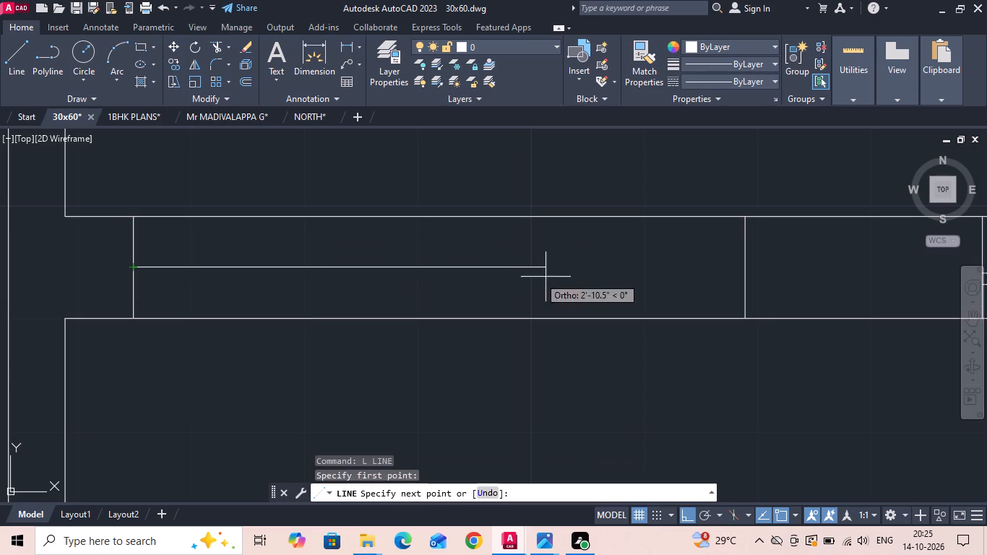
pyautogui.click(745, 264)
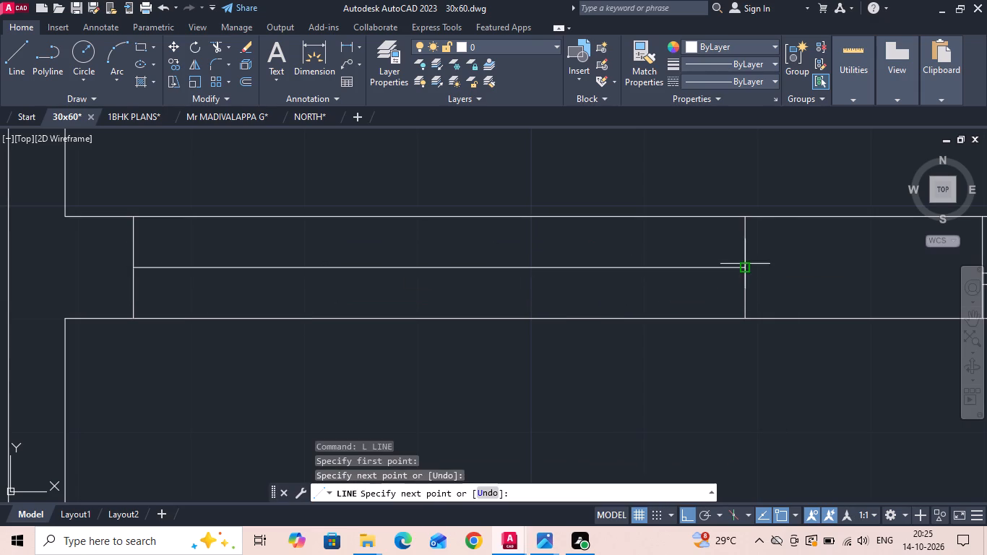
pyautogui.press('Escape')
# Measure the width of the window beside the SLIDING DOOR in the reference plan's 12'-9" X 12'-0" BEDROOM.
pyautogui.scroll(-3, 527, 265)
pyautogui.scroll(-3, 611, 284)
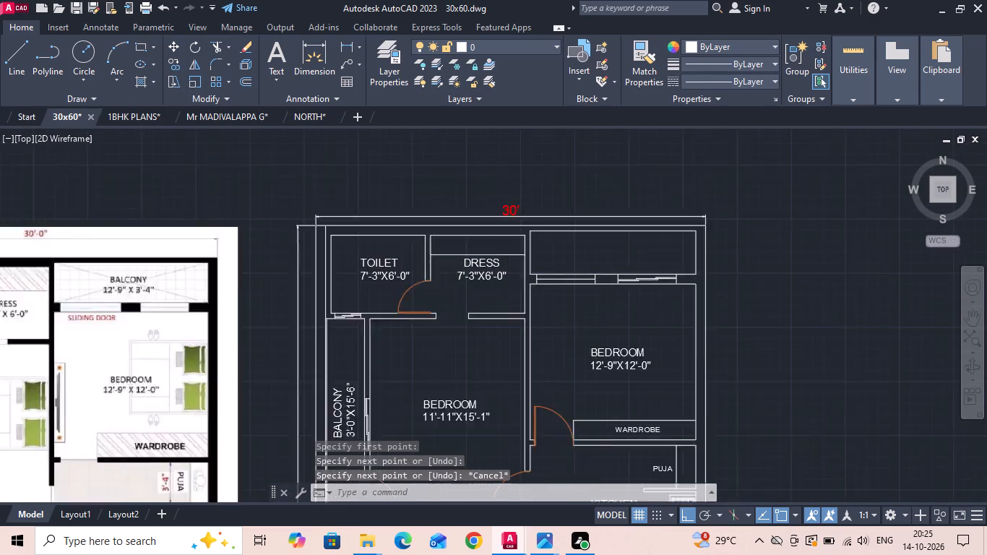
pyautogui.scroll(3, 320, 335)
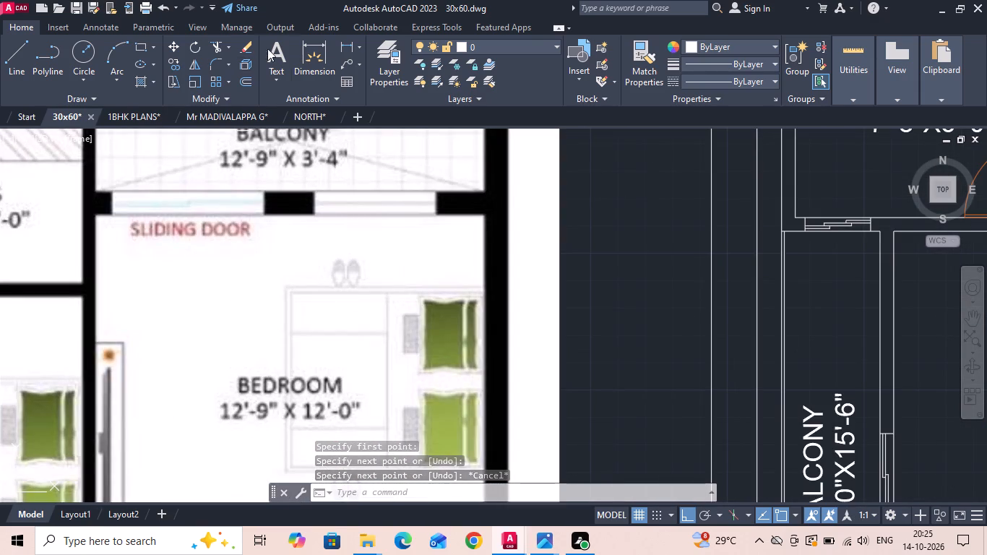
pyautogui.click(351, 48)
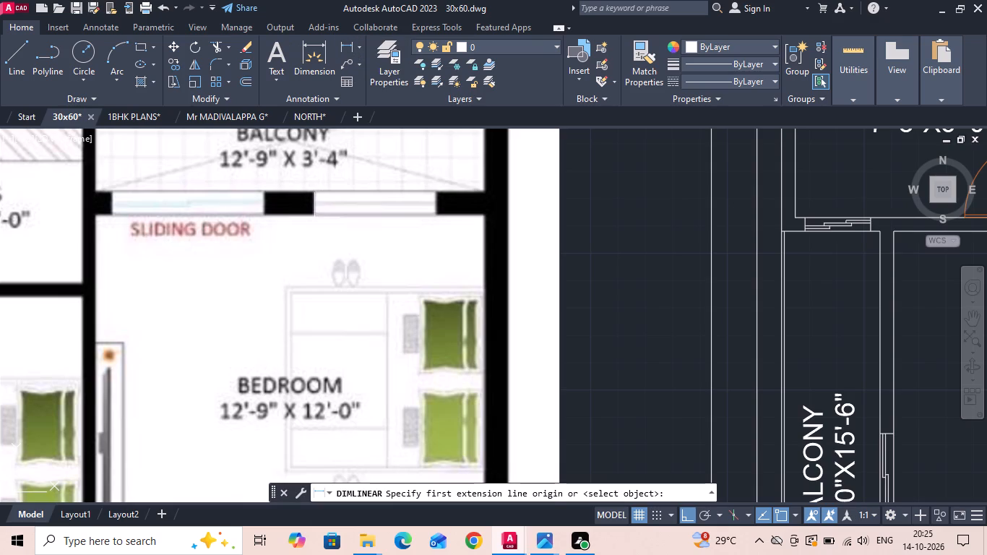
pyautogui.click(316, 218)
pyautogui.click(438, 213)
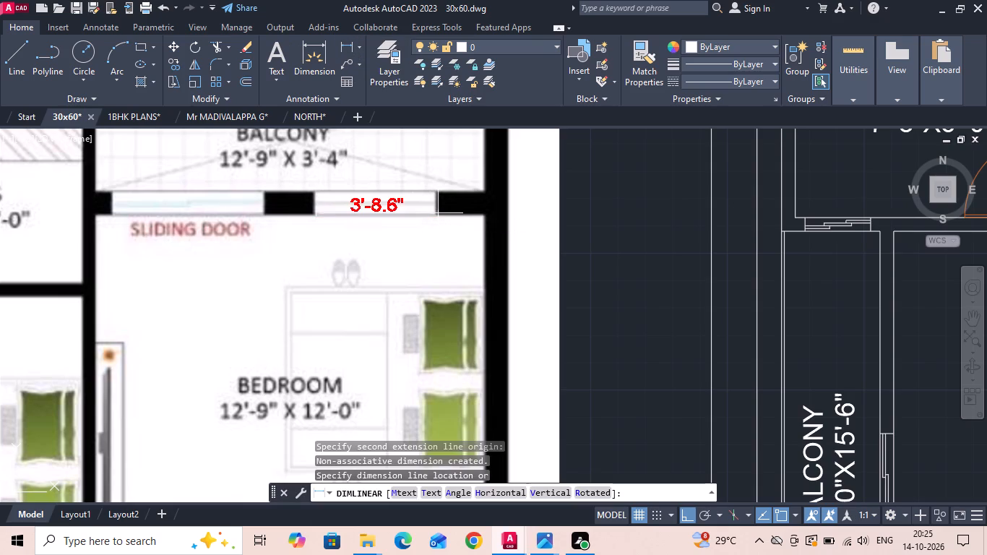
pyautogui.press('Escape')
pyautogui.scroll(-3, 438, 213)
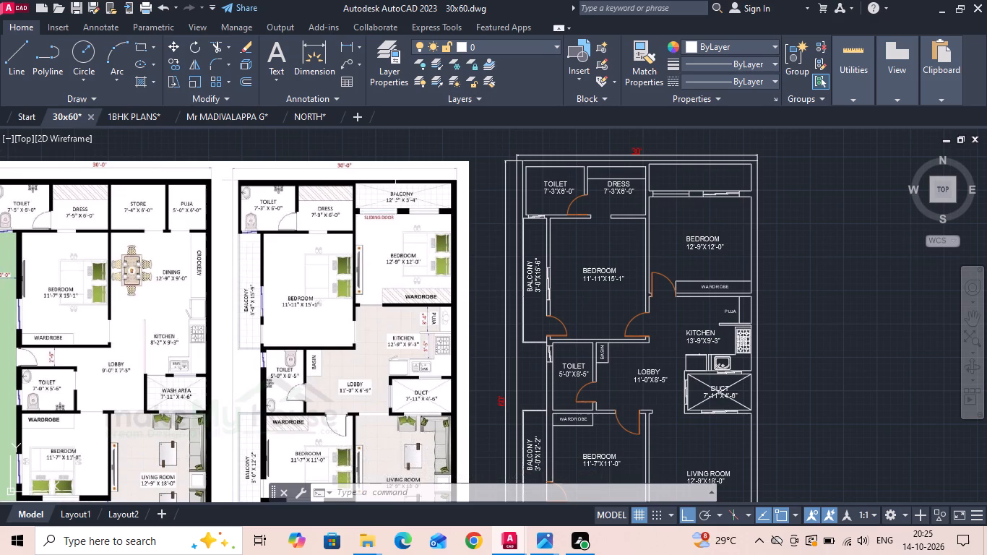
# Offset the horizontal line in the left opening above the 12'-9"X12'-0" BEDROOM by 1" to both sides.
pyautogui.scroll(2, 770, 179)
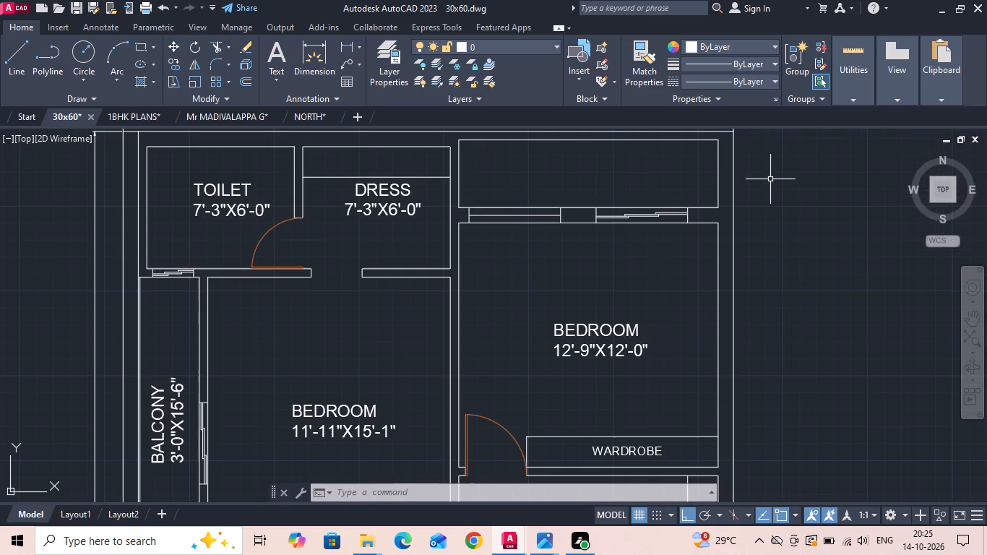
pyautogui.scroll(3, 597, 207)
pyautogui.write('O 1')
pyautogui.press('space')
pyautogui.click(393, 240)
pyautogui.click(392, 231)
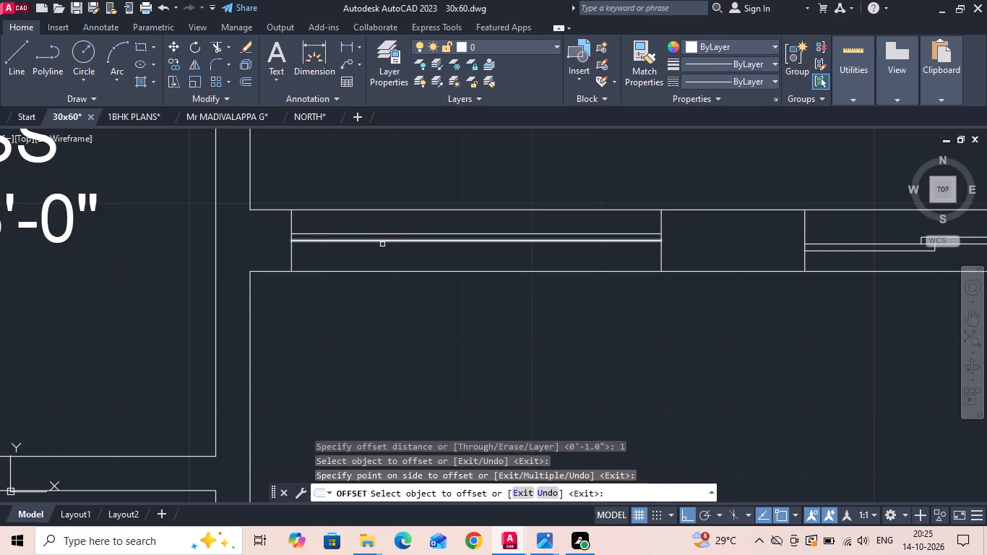
pyautogui.click(382, 242)
pyautogui.click(375, 251)
pyautogui.press('Escape')
# Draw a short vertical line across the three horizontal lines at the middle of the left opening.
pyautogui.press('l')
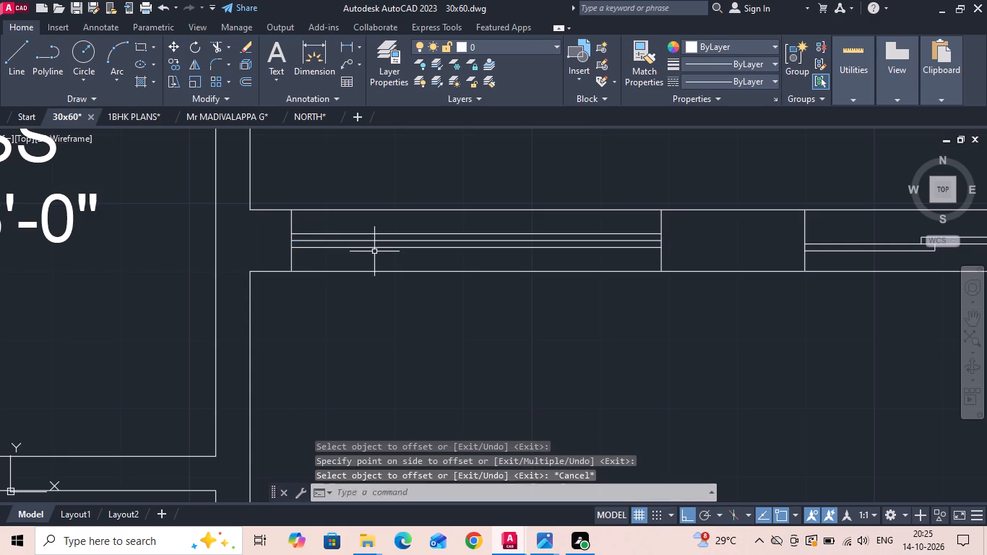
pyautogui.press('space')
pyautogui.click(477, 233)
pyautogui.scroll(1, 477, 233)
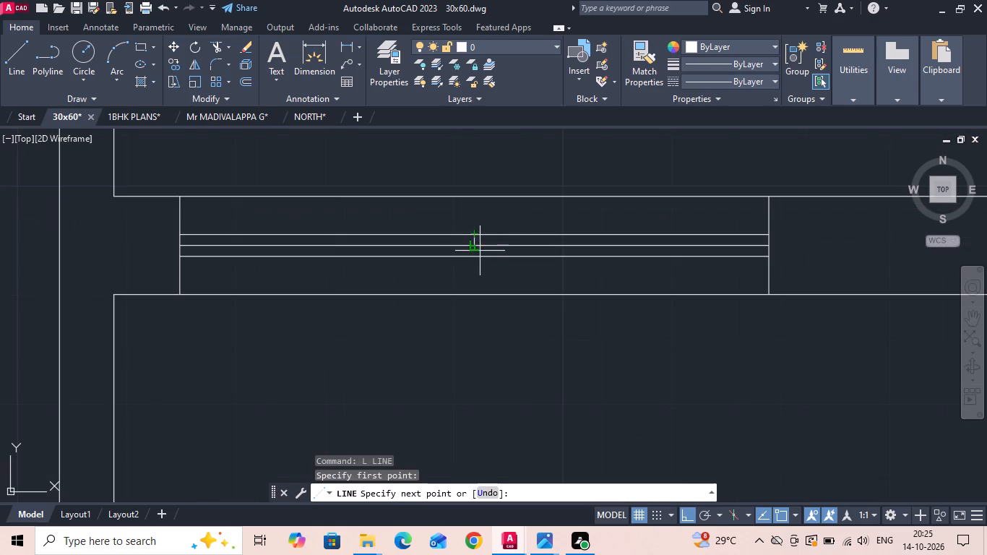
pyautogui.click(477, 260)
pyautogui.press('Escape')
# Offset the short middle vertical line by 1" to each side.
pyautogui.write('O 1')
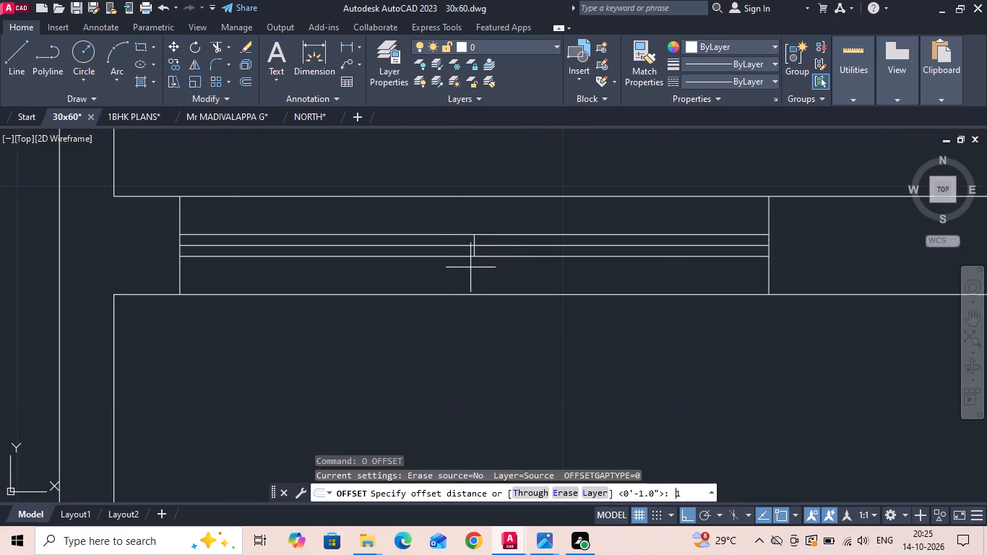
pyautogui.press('space')
pyautogui.click(473, 254)
pyautogui.click(417, 262)
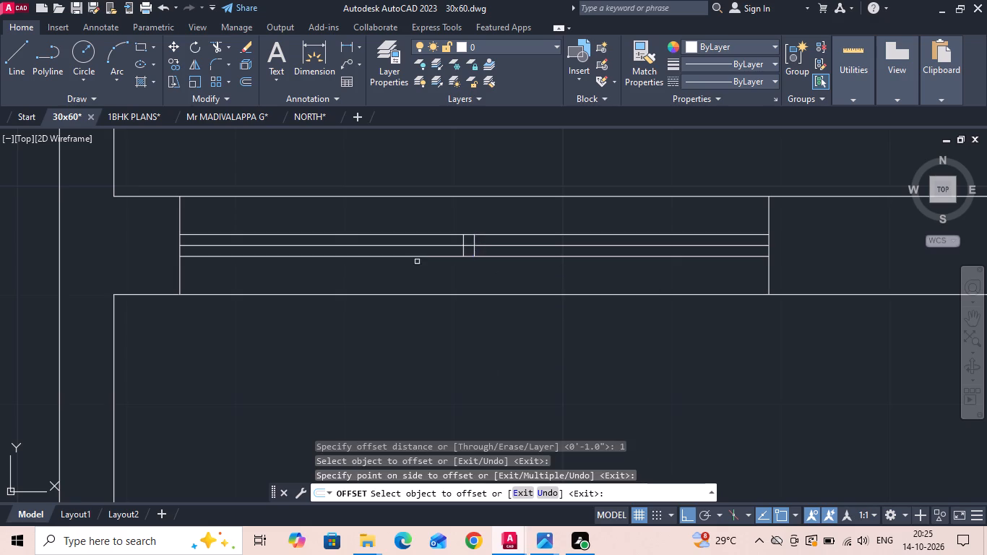
pyautogui.scroll(2, 434, 258)
pyautogui.click(533, 240)
pyautogui.click(581, 240)
pyautogui.press('Escape')
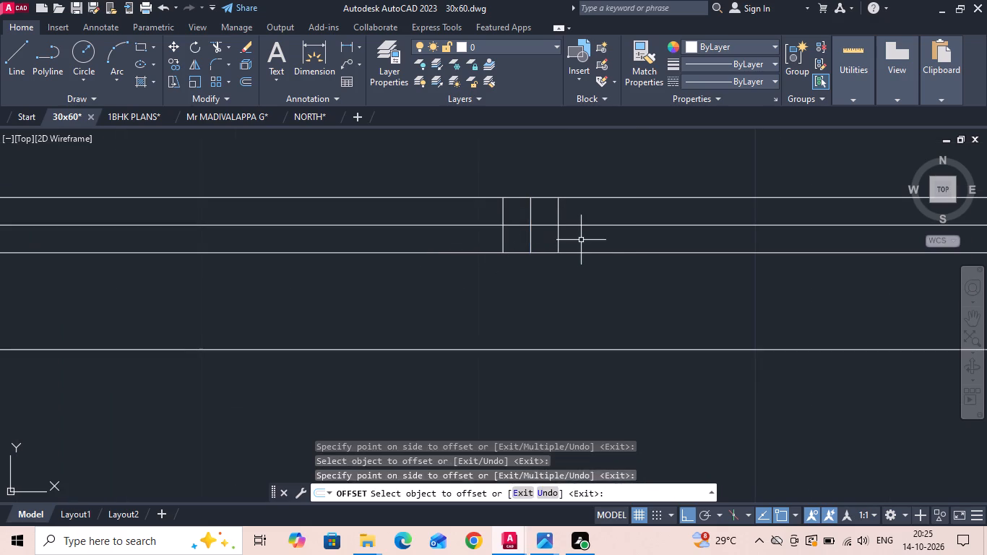
# Trim the excess horizontal and vertical segments around the middle so two overlapping sliding door panels remain.
pyautogui.press('t')
pyautogui.press('r')
pyautogui.press('space')
pyautogui.click(470, 202)
pyautogui.click(470, 193)
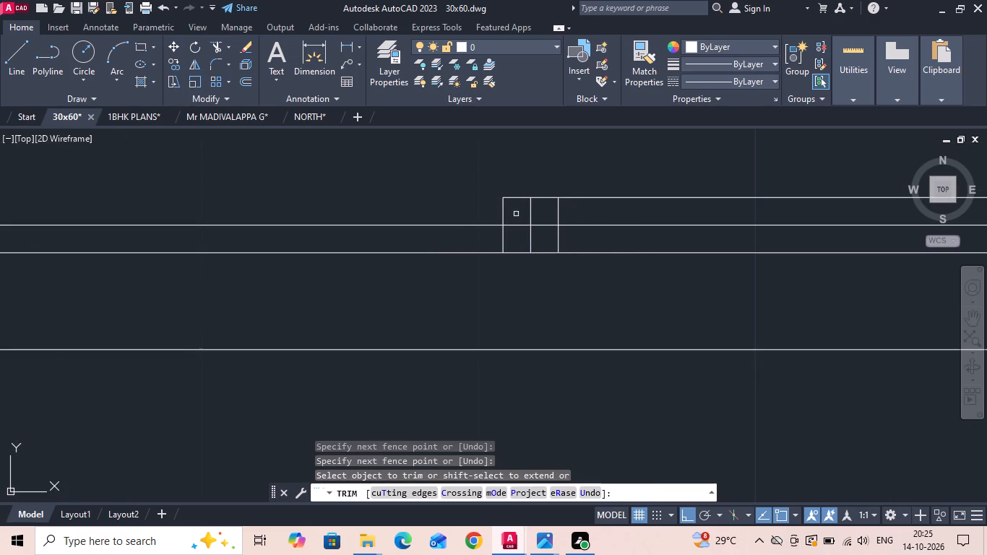
pyautogui.moveTo(516, 214); pyautogui.dragTo(529, 214)
pyautogui.click(575, 213)
pyautogui.click(524, 212)
pyautogui.moveTo(590, 251); pyautogui.dragTo(590, 252)
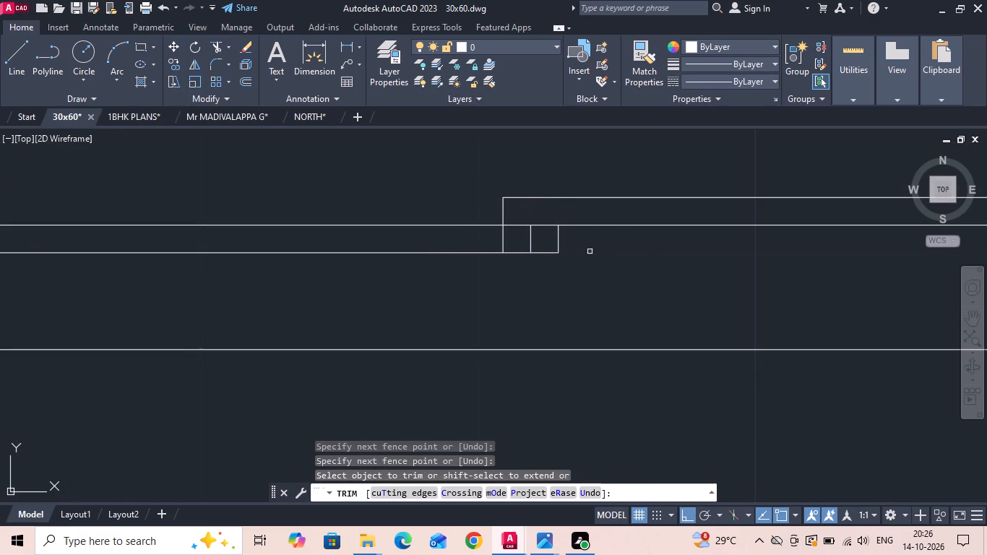
pyautogui.moveTo(590, 252); pyautogui.dragTo(587, 302)
pyautogui.moveTo(552, 246); pyautogui.dragTo(525, 246)
pyautogui.click(488, 248)
pyautogui.press('Escape')
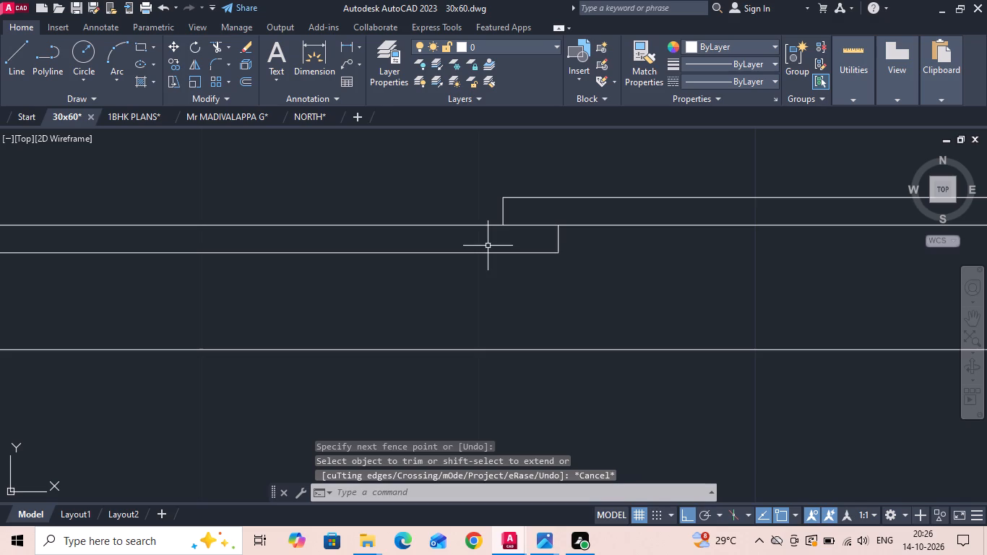
# Save the drawing.
pyautogui.hotkey('ctrl', 's')
pyautogui.hotkey('ctrl', 's')
pyautogui.hotkey('ctrl', 's')
pyautogui.keyDown('ctrl'); pyautogui.scroll(-6, 488, 246); pyautogui.keyUp('ctrl')
pyautogui.press('Escape')
# Copy the WARDROBE label of the 12'-9"X12'-0" BEDROOM to just below the left sliding door, with Ortho off.
pyautogui.scroll(-1, 528, 233)
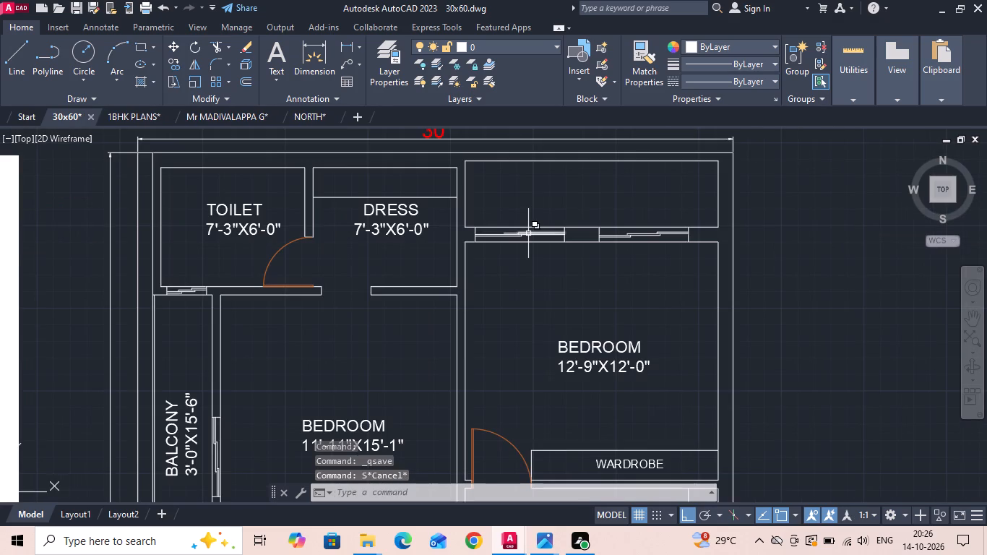
pyautogui.scroll(-1, 528, 233)
pyautogui.scroll(2, 550, 371)
pyautogui.click(584, 252)
pyautogui.rightClick(584, 251)
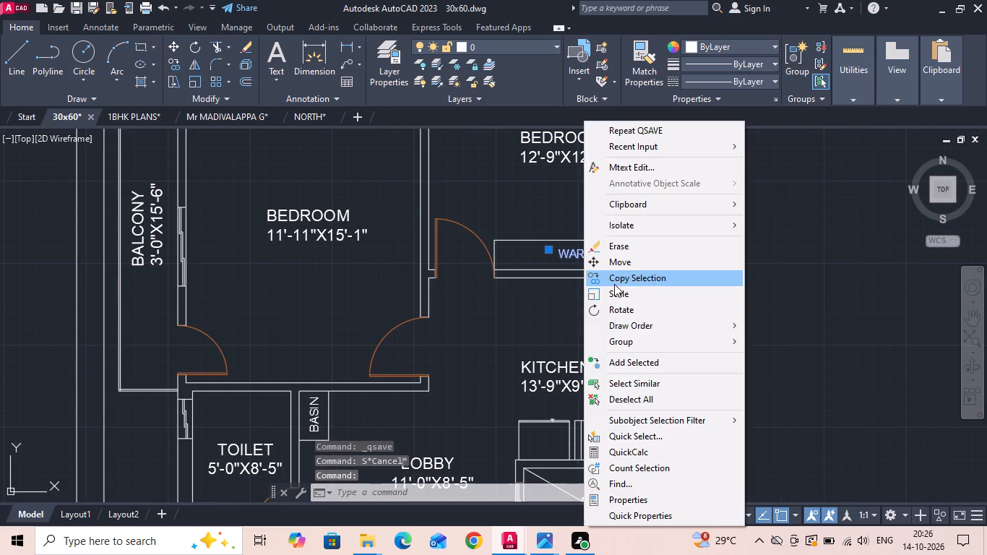
pyautogui.click(614, 284)
pyautogui.moveTo(613, 270); pyautogui.dragTo(611, 260)
pyautogui.moveTo(598, 185); pyautogui.dragTo(574, 361, button='middle')
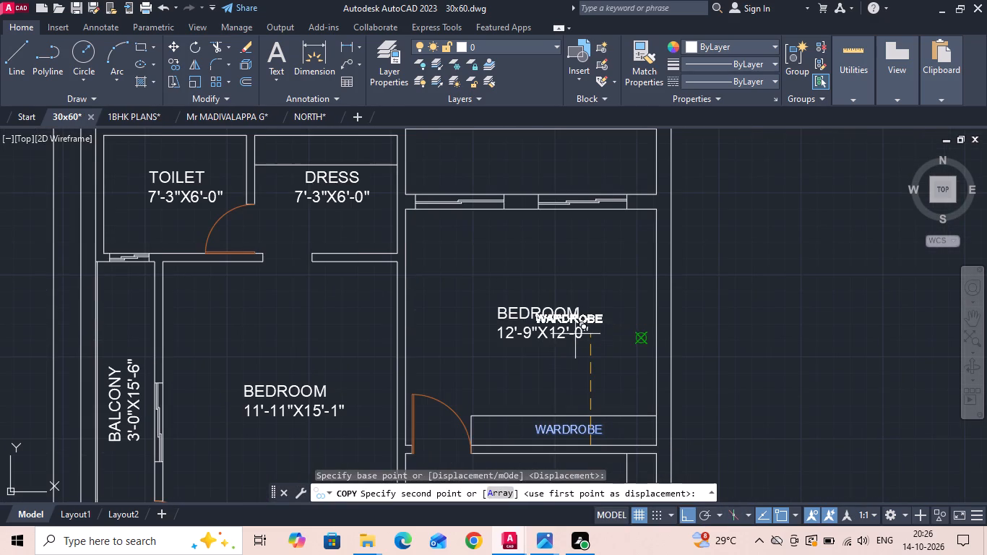
pyautogui.press('F8')
pyautogui.scroll(2, 491, 230)
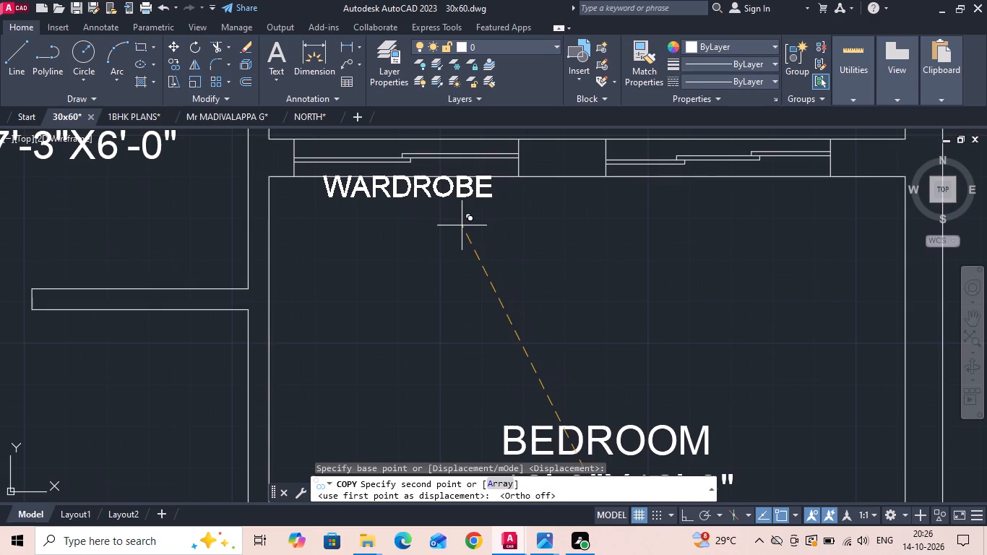
pyautogui.click(457, 228)
pyautogui.press('Escape')
# Change the copied WARDROBE label to SLIDING DOOR in red with a 3" text height.
pyautogui.scroll(-4, 464, 224)
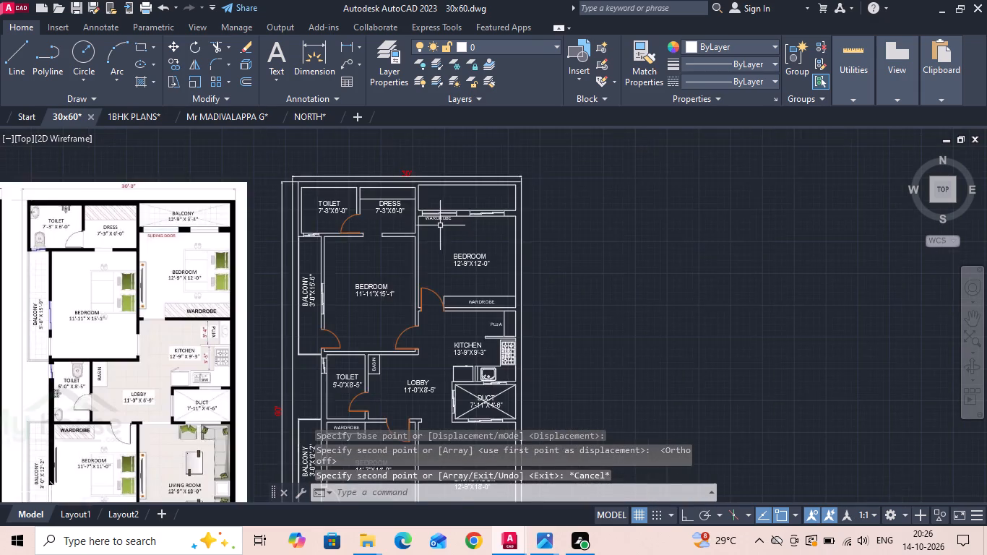
pyautogui.scroll(4, 401, 212)
pyautogui.doubleClick(568, 251)
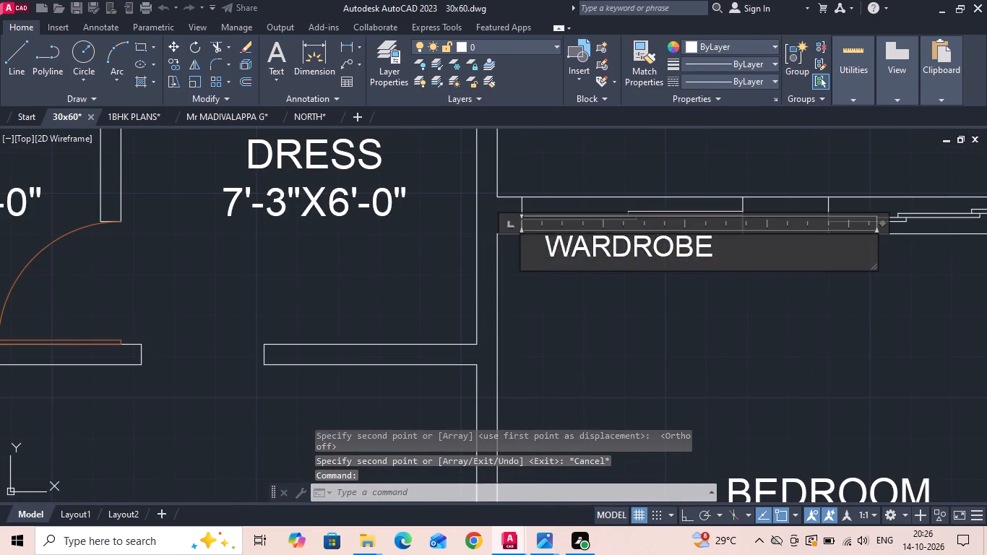
pyautogui.hotkey('ctrl', 'a')
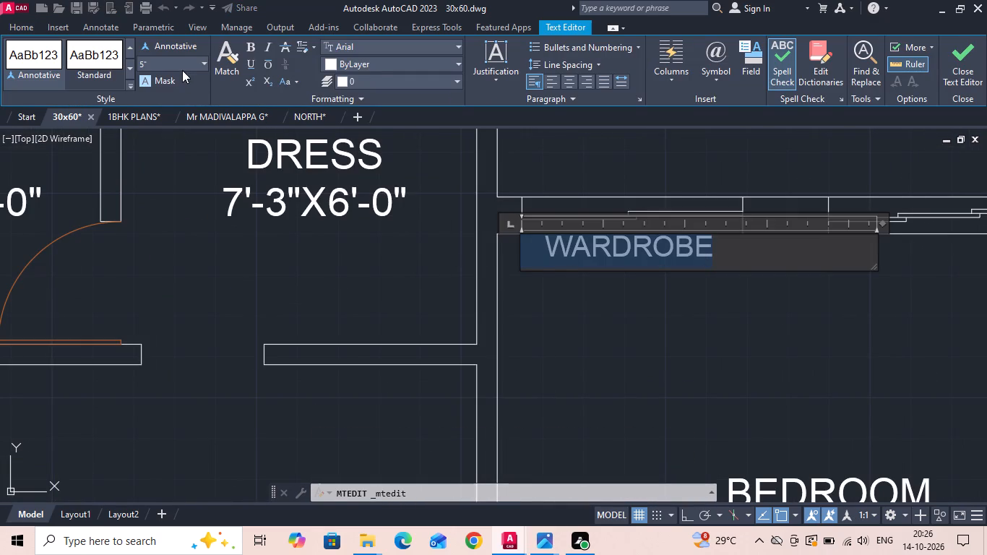
pyautogui.click(181, 62)
pyautogui.press('BackSpace')
pyautogui.write('3"')
pyautogui.press('Return')
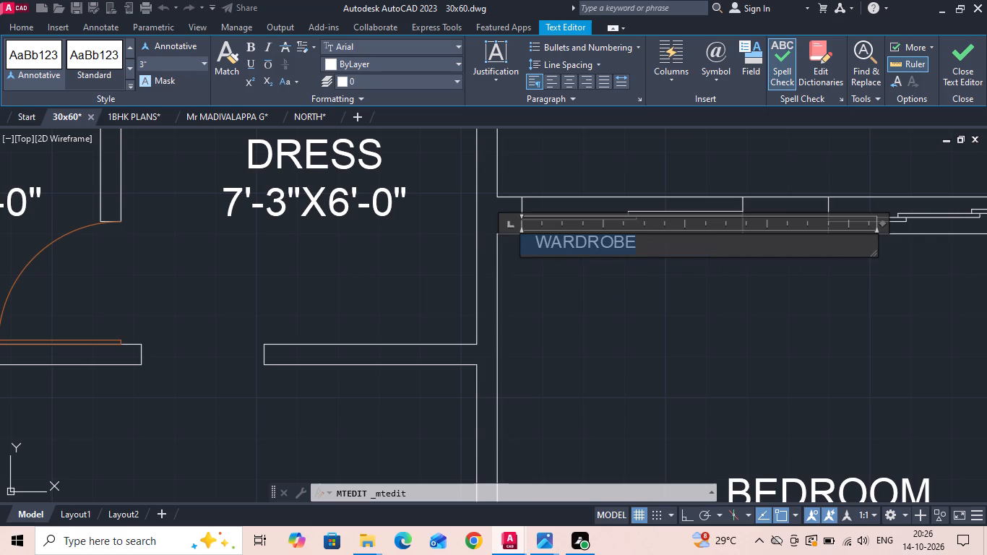
pyautogui.click(334, 68)
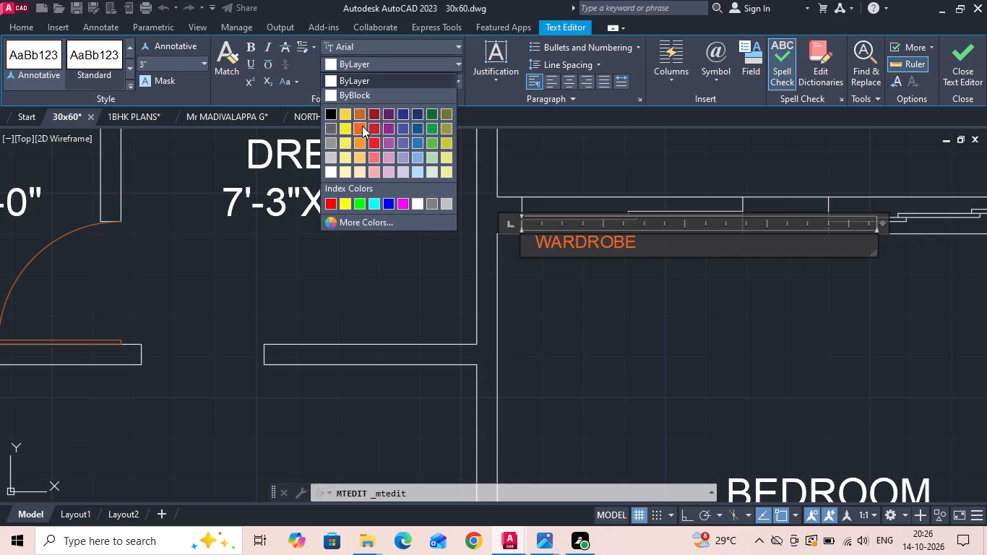
pyautogui.click(329, 205)
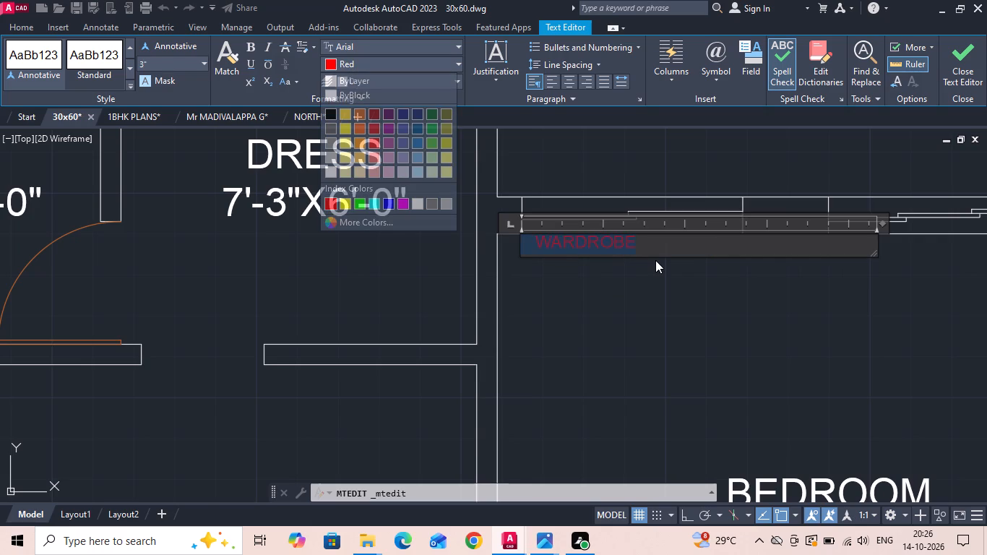
pyautogui.press('BackSpace')
pyautogui.write('SLIDING DOOR')
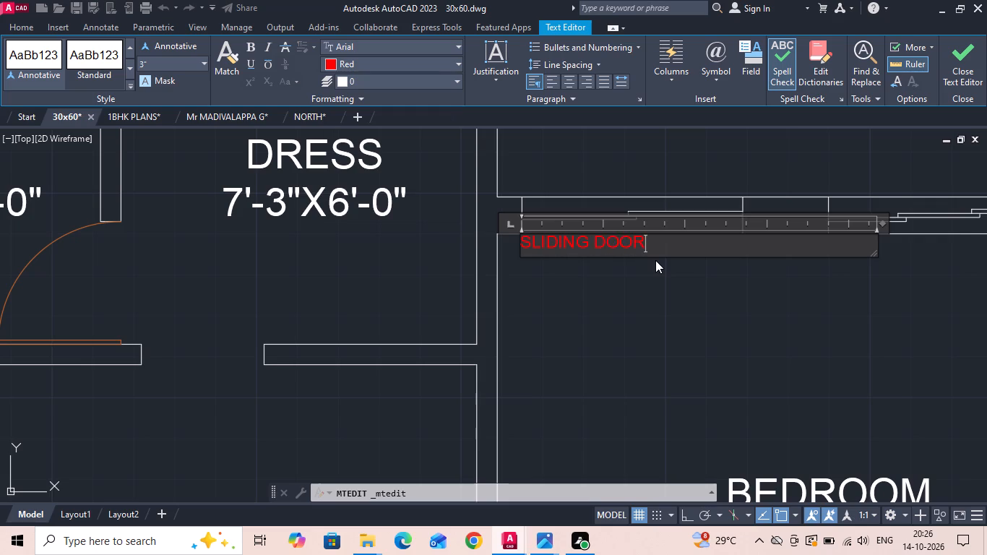
pyautogui.click(656, 260)
# Move the SLIDING DOOR label sideways so it is centred beneath the left sliding door.
pyautogui.click(625, 238)
pyautogui.rightClick(625, 238)
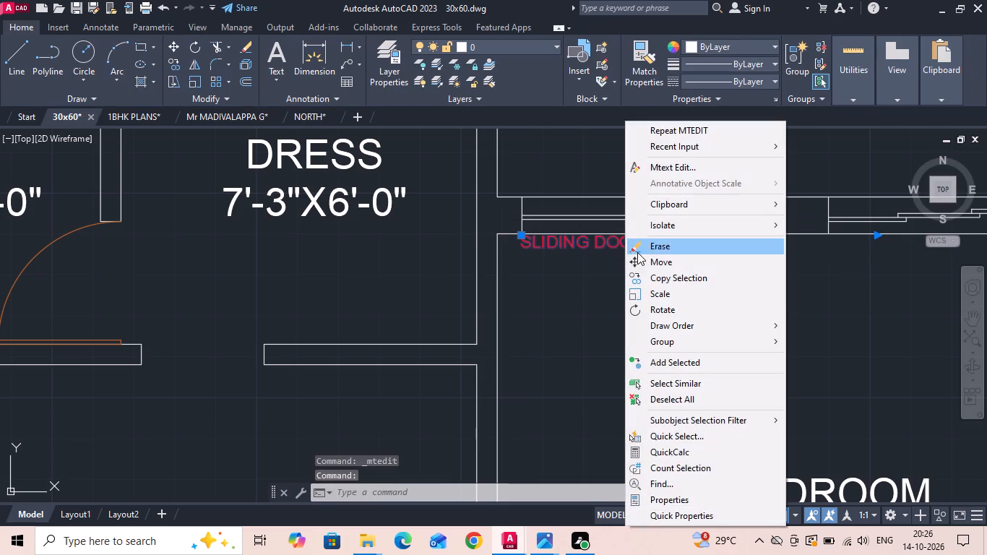
pyautogui.click(647, 264)
pyautogui.moveTo(671, 343); pyautogui.dragTo(679, 346)
pyautogui.click(715, 345)
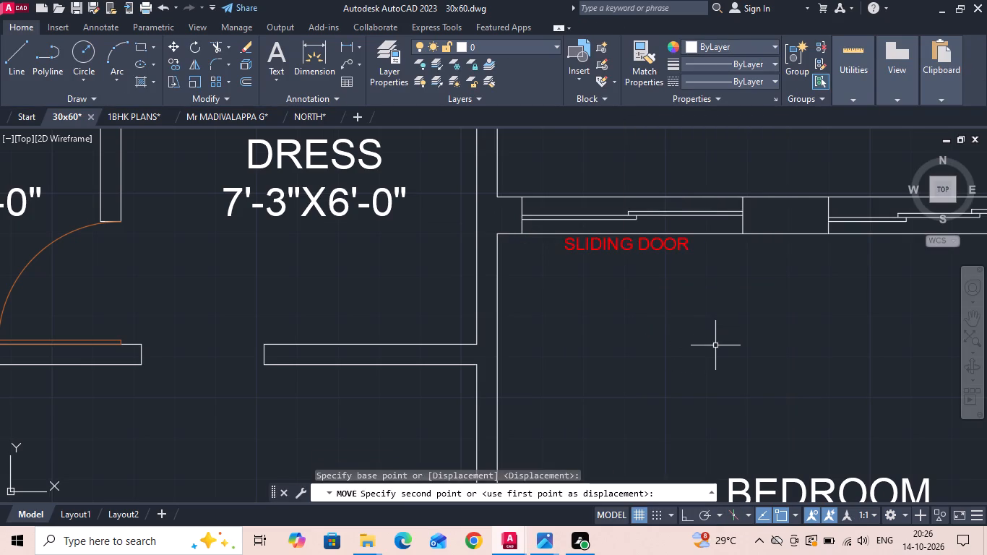
# Save the drawing.
pyautogui.hotkey('ctrl', 's')
pyautogui.hotkey('ctrl', 's')
pyautogui.hotkey('ctrl', 's')
pyautogui.hotkey('ctrl', 's')
pyautogui.hotkey('ctrl', 's')
pyautogui.hotkey('ctrl', 's')
# Set the SLIDING DOOR label's text height to 4".
pyautogui.scroll(-2, 715, 345)
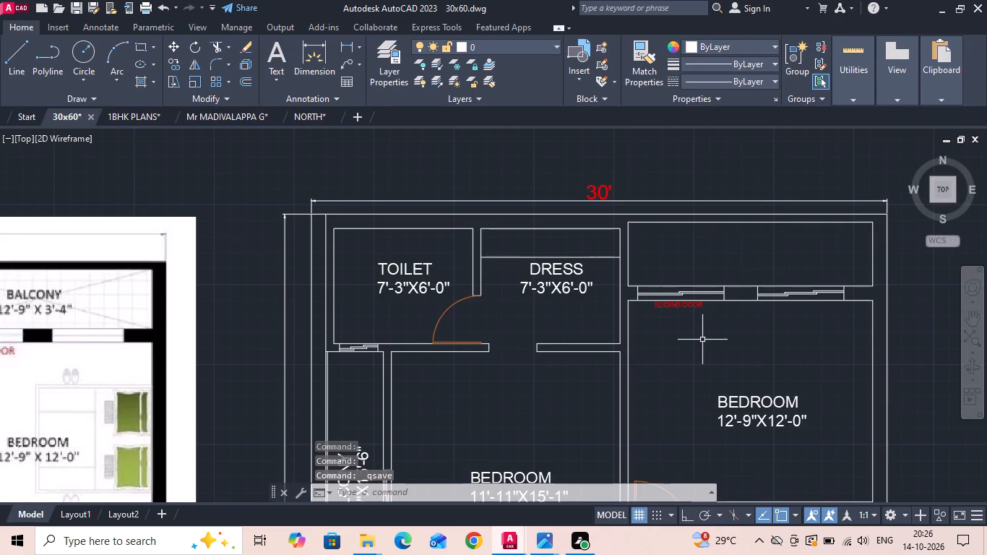
pyautogui.scroll(-1, 702, 340)
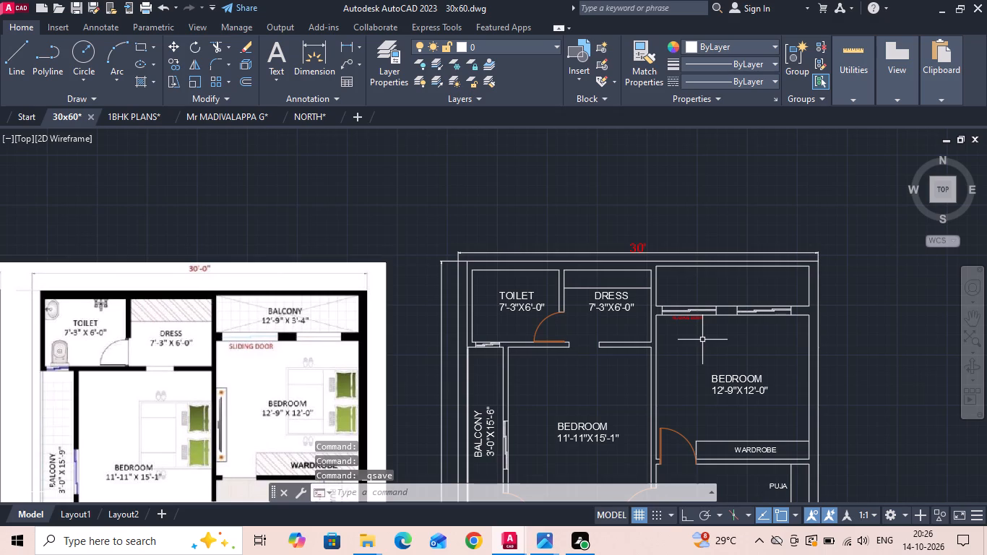
pyautogui.scroll(3, 701, 337)
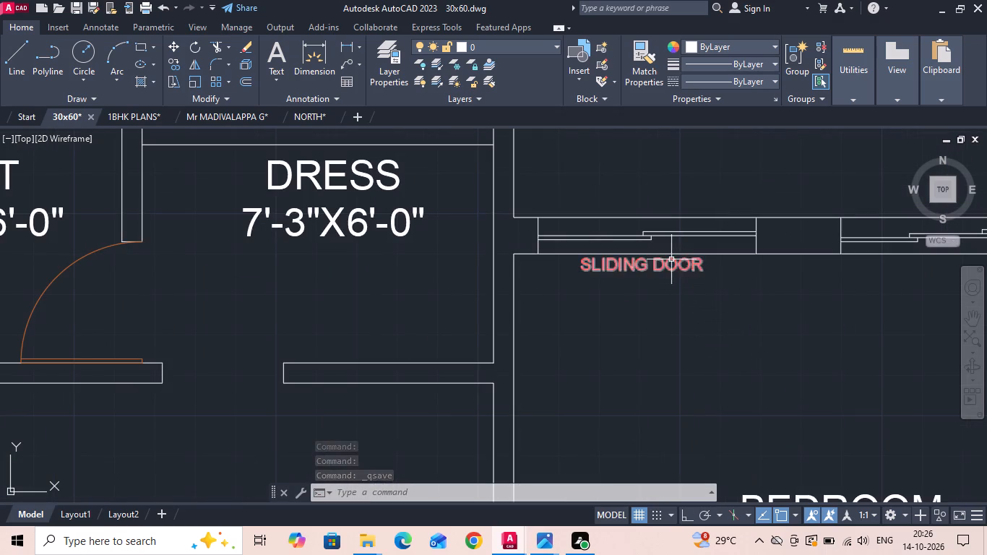
pyautogui.doubleClick(671, 259)
pyautogui.hotkey('ctrl', 'a')
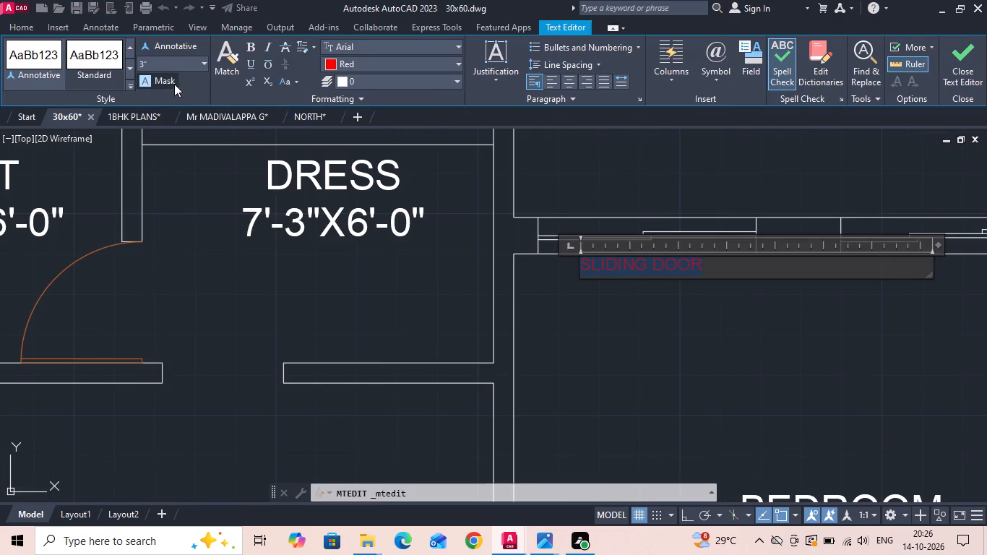
pyautogui.click(168, 62)
pyautogui.press('BackSpace')
pyautogui.write('4"')
pyautogui.press('Return')
pyautogui.click(579, 306)
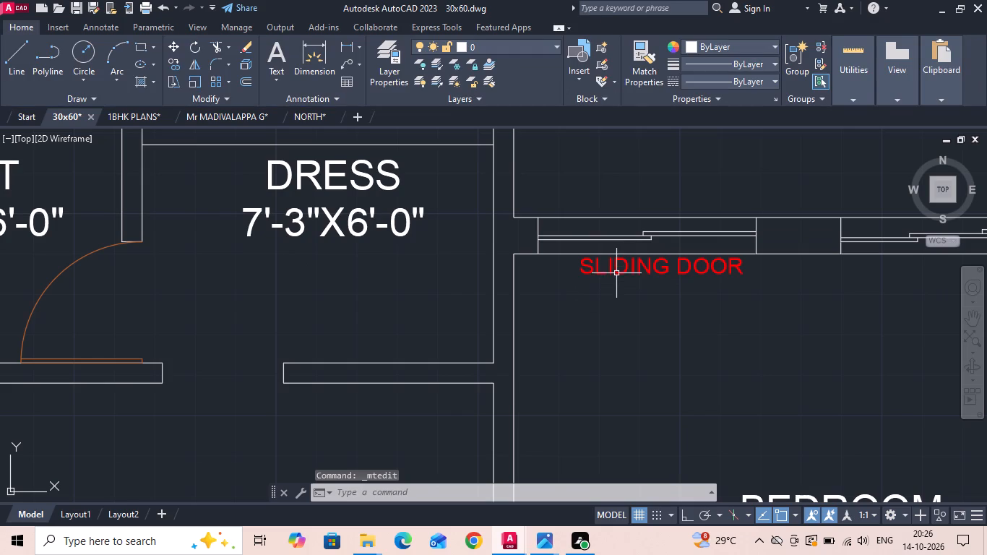
# Shift the enlarged SLIDING DOOR label slightly to recentre it beneath the left sliding door.
pyautogui.click(616, 270)
pyautogui.rightClick(616, 270)
pyautogui.click(637, 268)
pyautogui.click(668, 334)
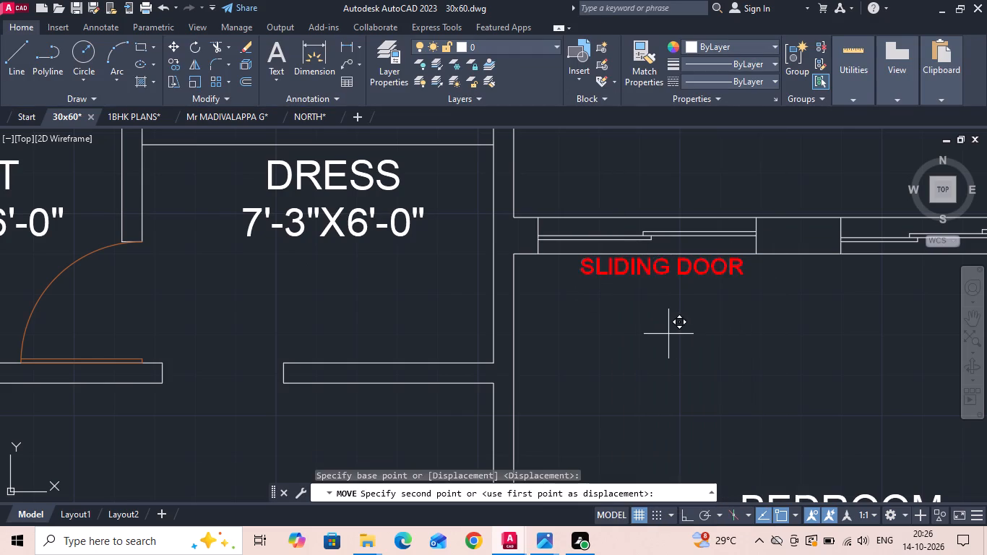
pyautogui.click(663, 333)
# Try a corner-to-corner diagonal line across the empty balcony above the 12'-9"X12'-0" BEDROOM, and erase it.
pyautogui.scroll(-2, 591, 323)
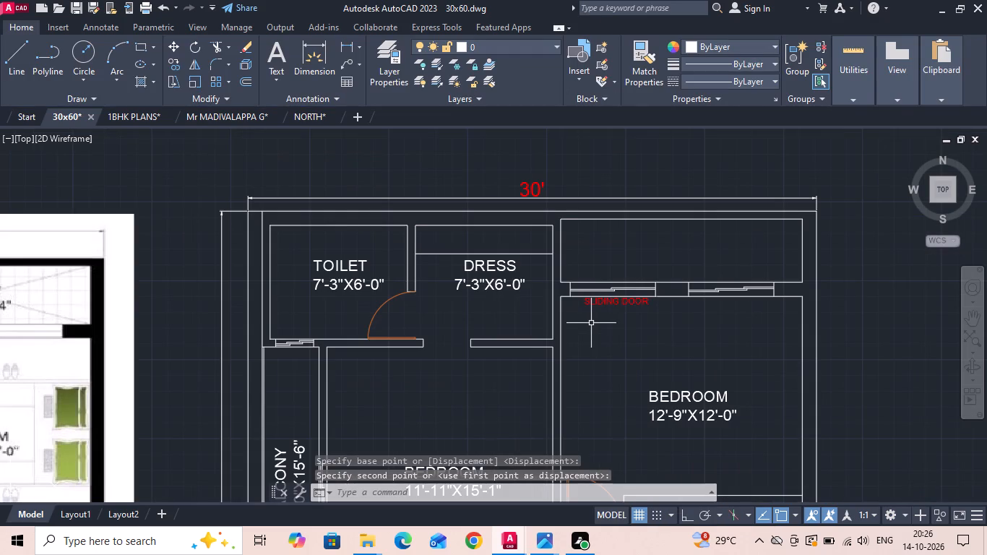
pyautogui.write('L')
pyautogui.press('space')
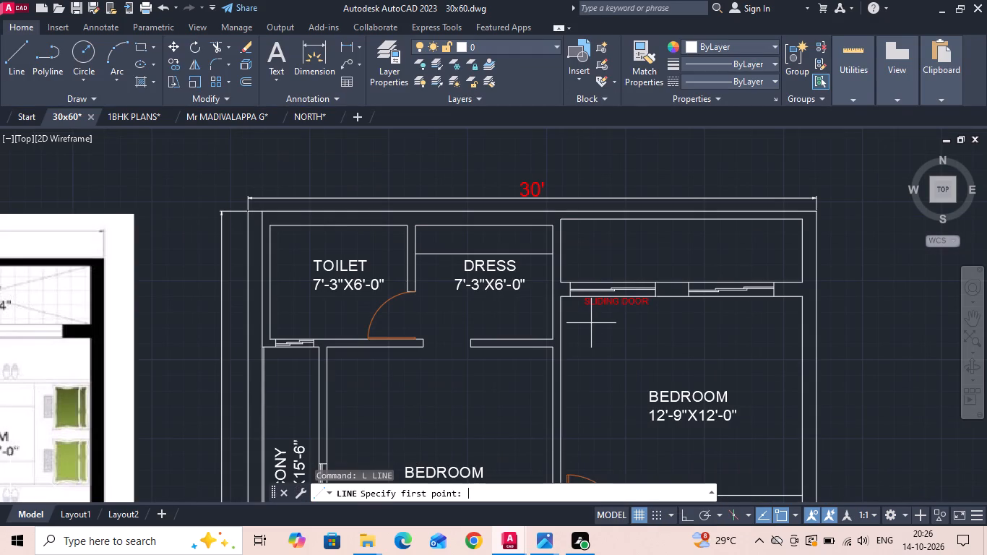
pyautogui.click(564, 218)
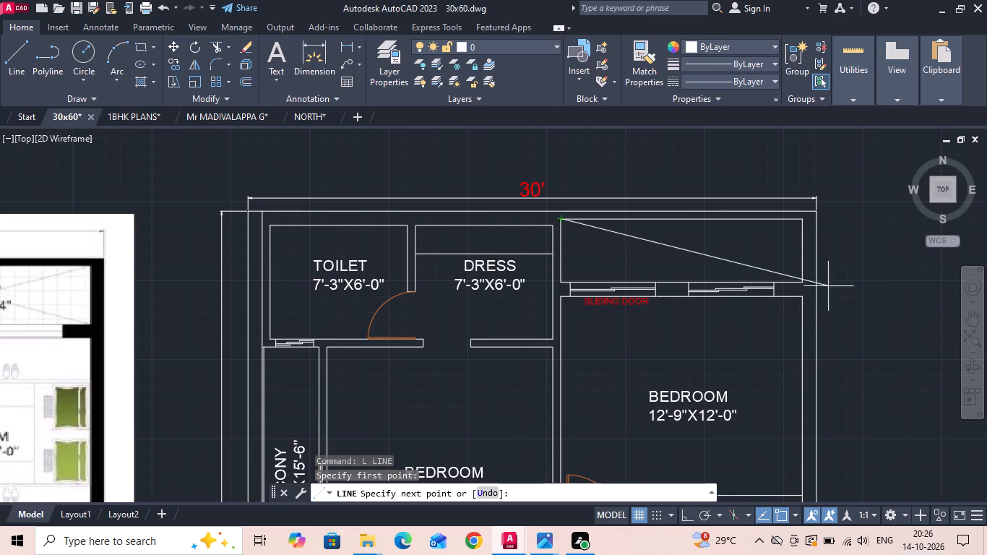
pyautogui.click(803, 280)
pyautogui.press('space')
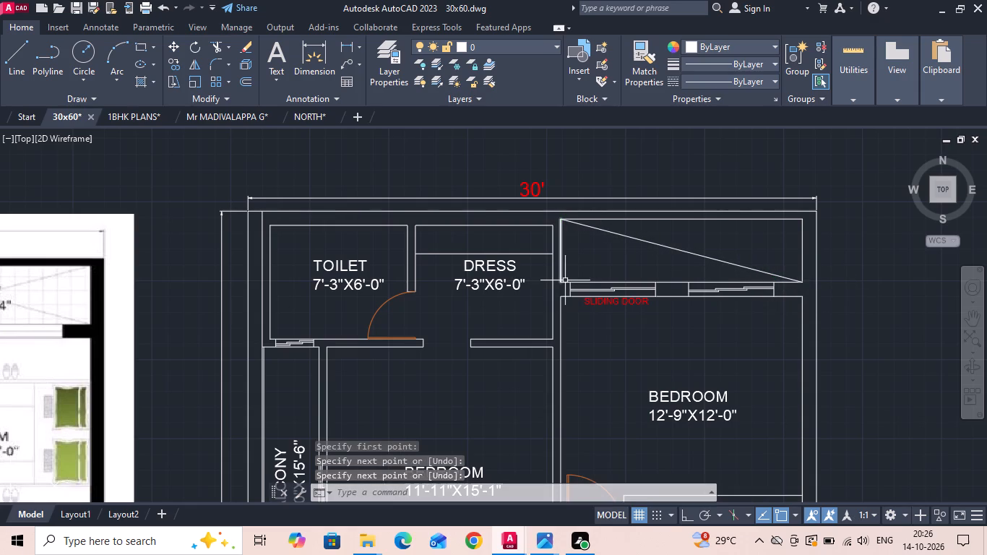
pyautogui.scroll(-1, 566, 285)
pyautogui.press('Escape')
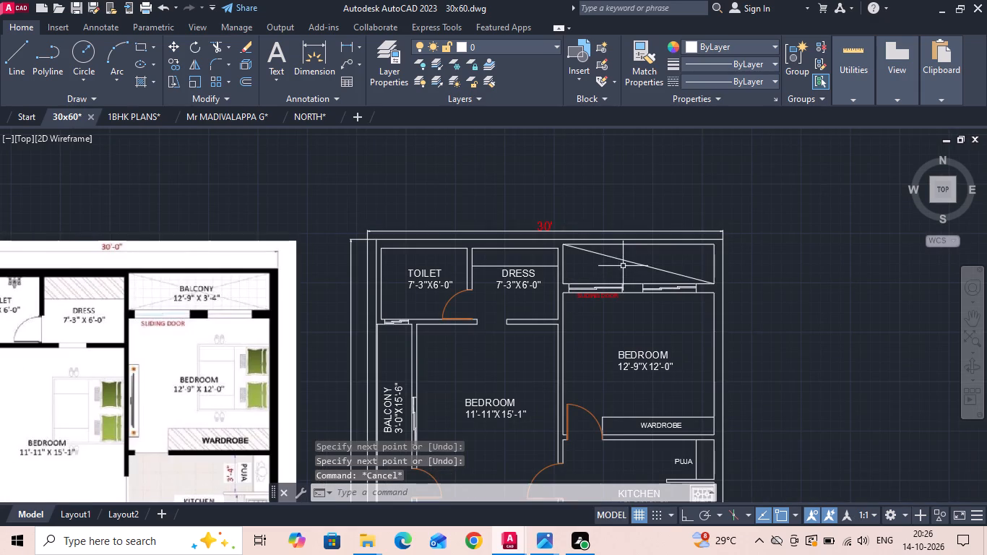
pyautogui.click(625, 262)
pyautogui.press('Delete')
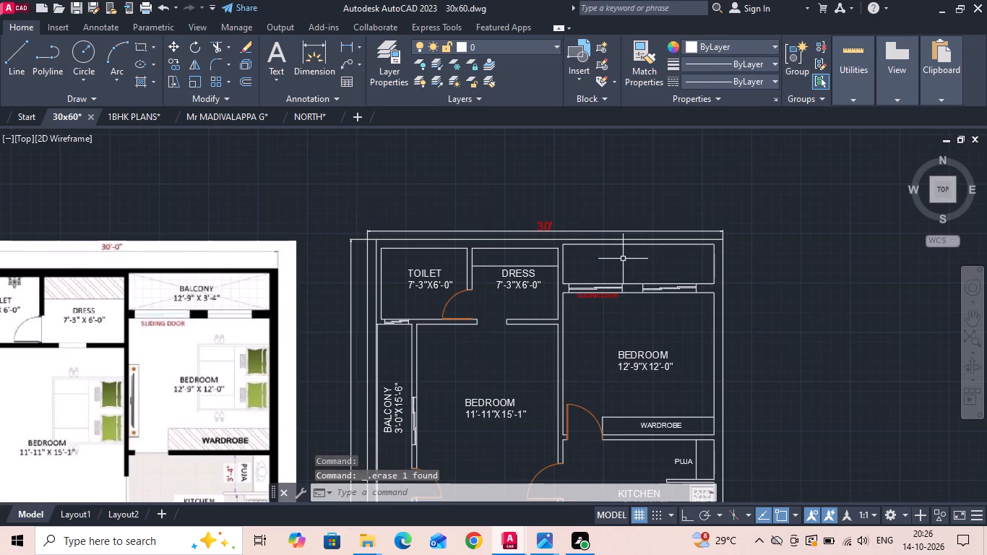
# Copy the vertical BALCONY 3'-0"X15'-6" label into the empty balcony above the 12'-9"X12'-0" BEDROOM.
pyautogui.click(388, 386)
pyautogui.rightClick(389, 385)
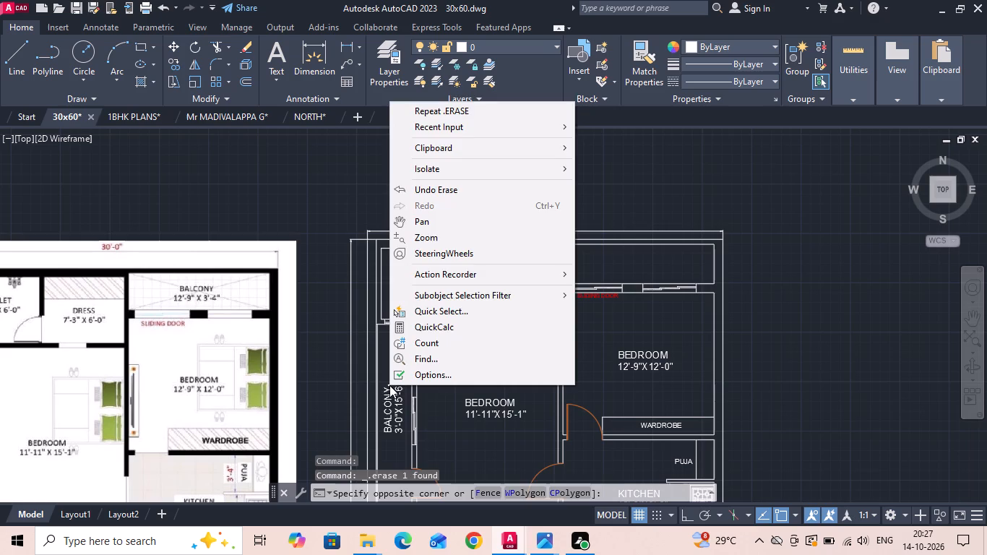
pyautogui.click(389, 389)
pyautogui.rightClick(389, 390)
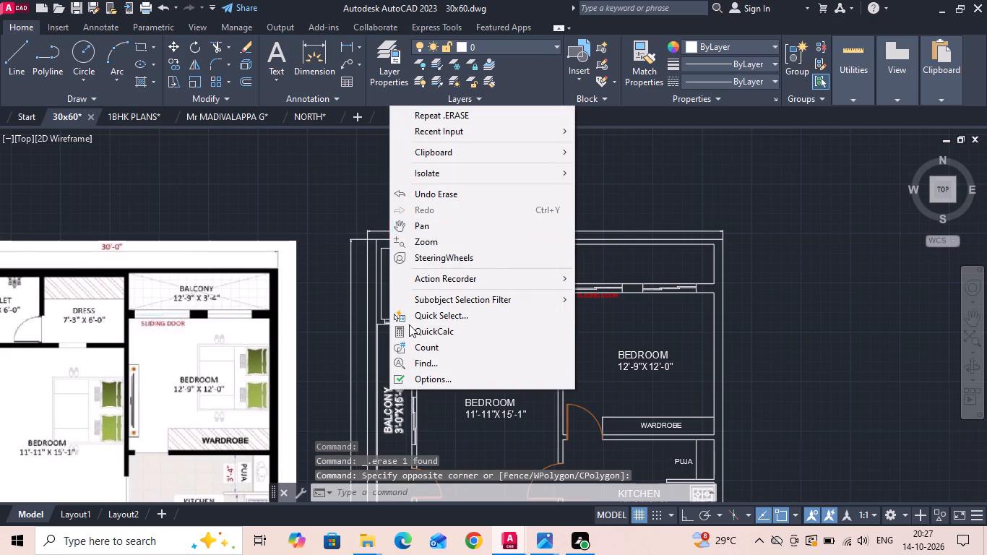
pyautogui.press('Escape')
pyautogui.click(395, 405)
pyautogui.rightClick(392, 388)
pyautogui.click(436, 276)
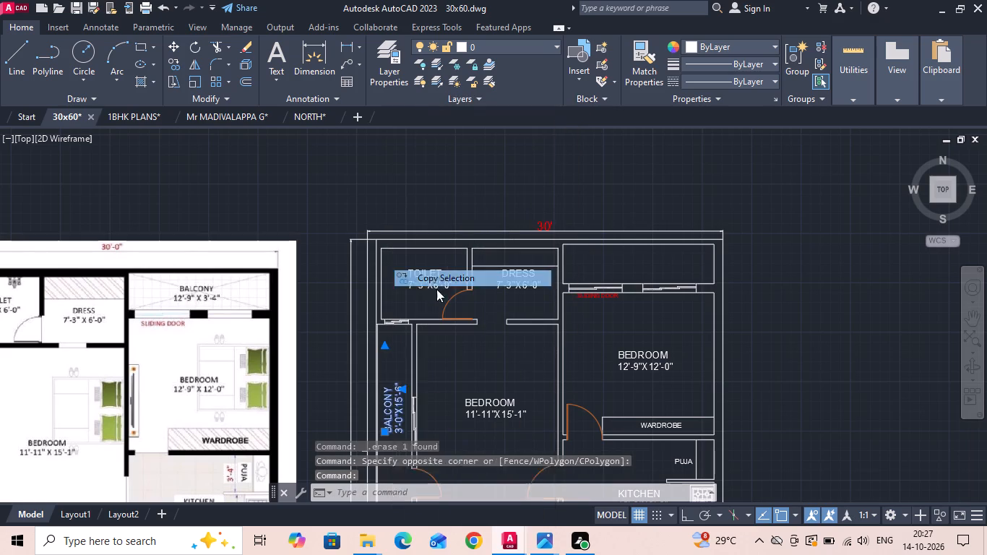
pyautogui.click(395, 401)
pyautogui.scroll(2, 660, 275)
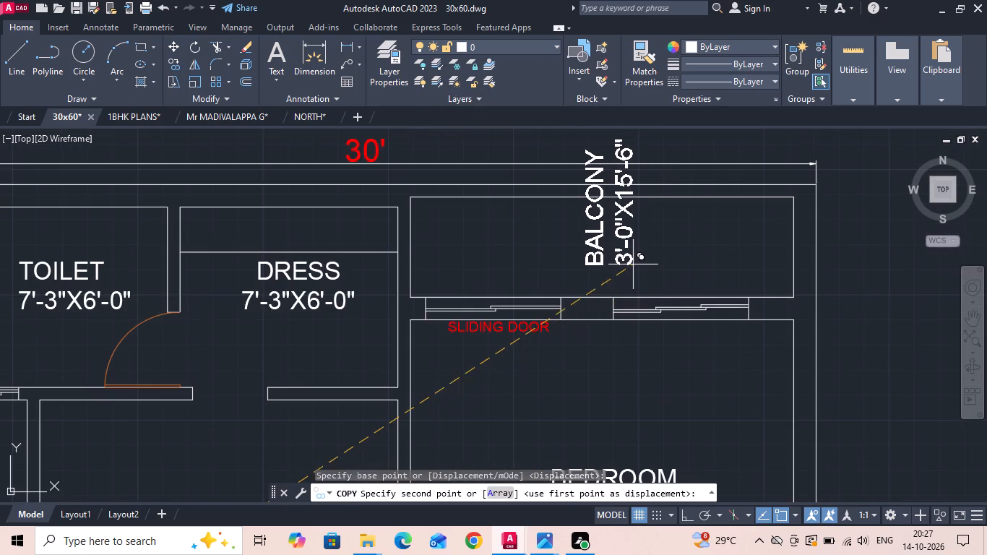
pyautogui.click(628, 264)
pyautogui.press('F8')
pyautogui.moveTo(663, 246); pyautogui.dragTo(650, 250)
pyautogui.click(588, 245)
pyautogui.rightClick(587, 245)
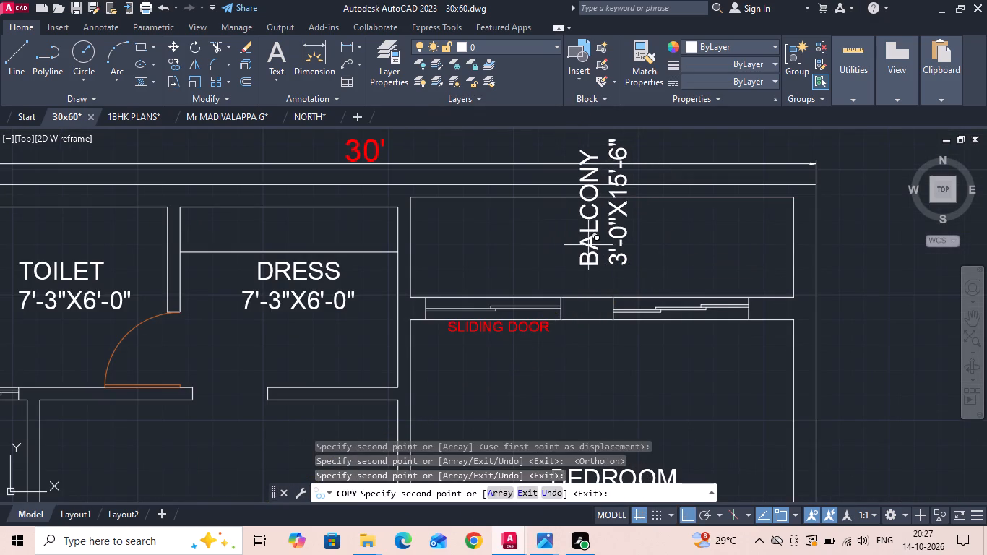
pyautogui.press('Escape')
pyautogui.press('Escape')
# Rotate the copied BALCONY label in the upper balcony so that it reads horizontally.
pyautogui.click(603, 241)
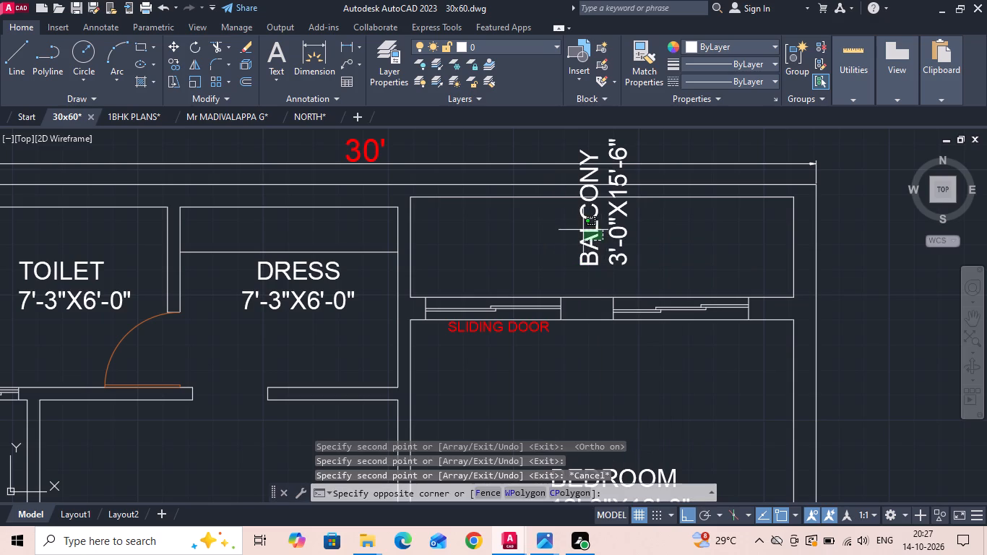
pyautogui.click(583, 230)
pyautogui.press('F8')
pyautogui.press('F8')
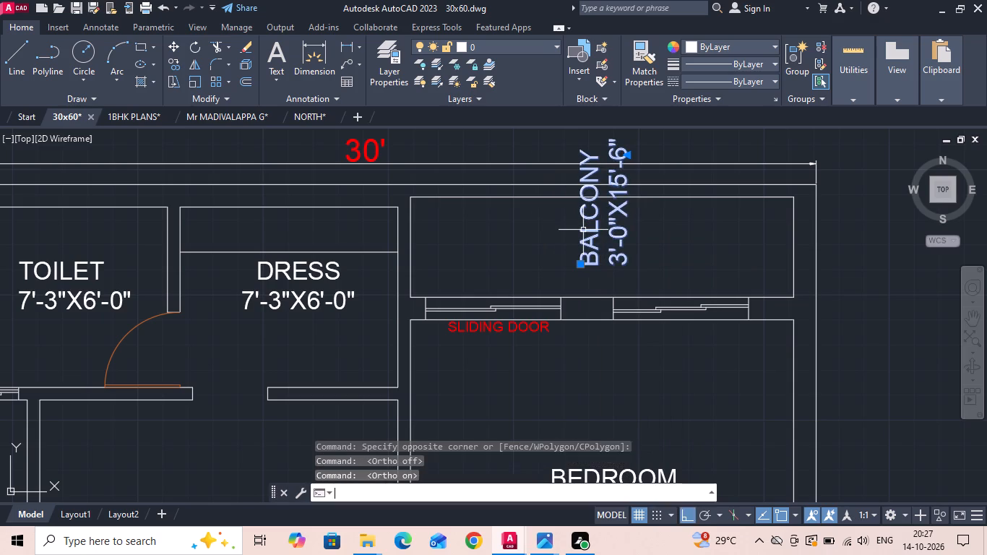
pyautogui.rightClick(582, 229)
pyautogui.click(621, 305)
pyautogui.click(623, 215)
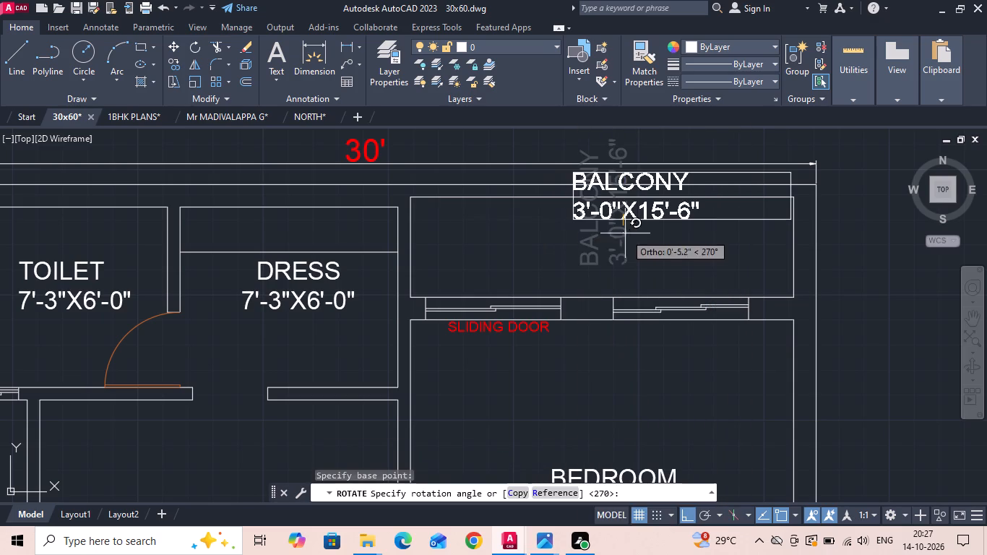
pyautogui.click(625, 249)
# Move the horizontal BALCONY label down inside the upper balcony outline, roughly centred above the sliding doors.
pyautogui.click(634, 207)
pyautogui.rightClick(634, 207)
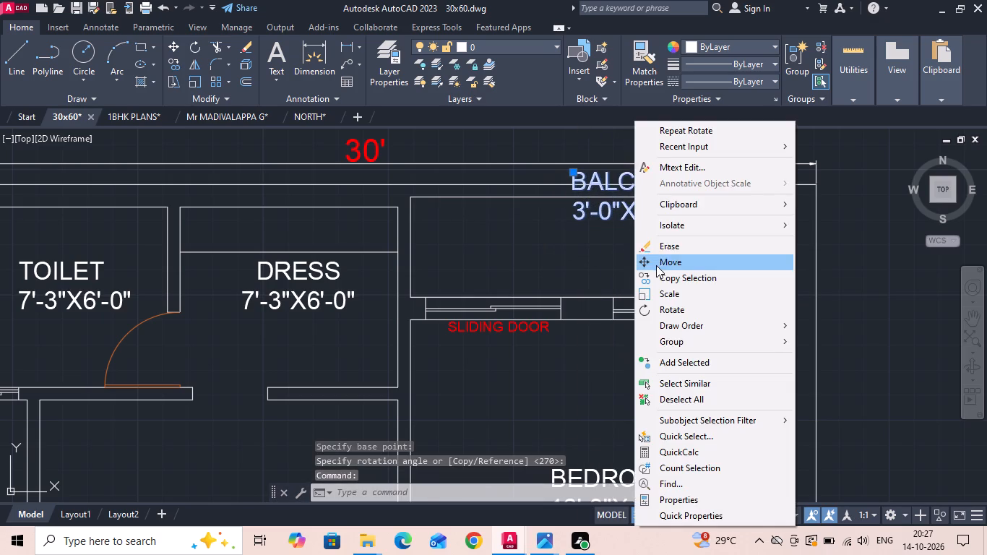
pyautogui.click(656, 265)
pyautogui.moveTo(639, 226); pyautogui.dragTo(631, 241)
pyautogui.press('F8')
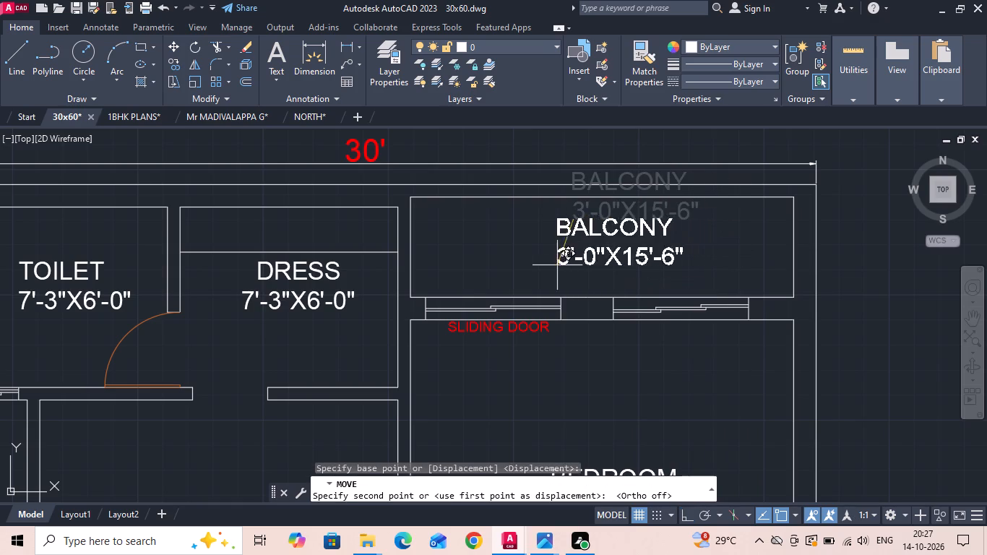
pyautogui.click(522, 266)
# Change the dimensions in the upper balcony's label to 12'-9"X3'-4".
pyautogui.scroll(-2, 585, 296)
pyautogui.scroll(2, 568, 277)
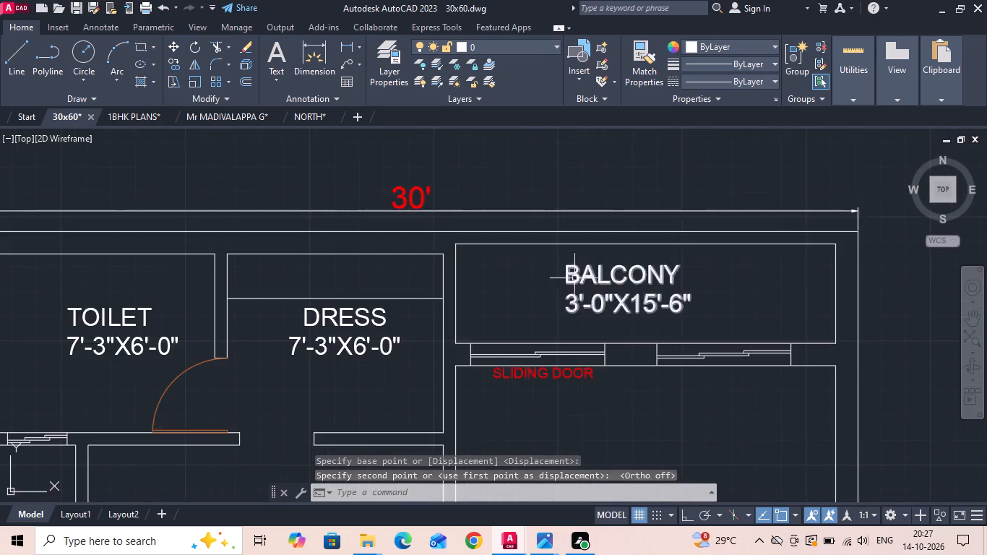
pyautogui.scroll(1, 594, 288)
pyautogui.doubleClick(689, 319)
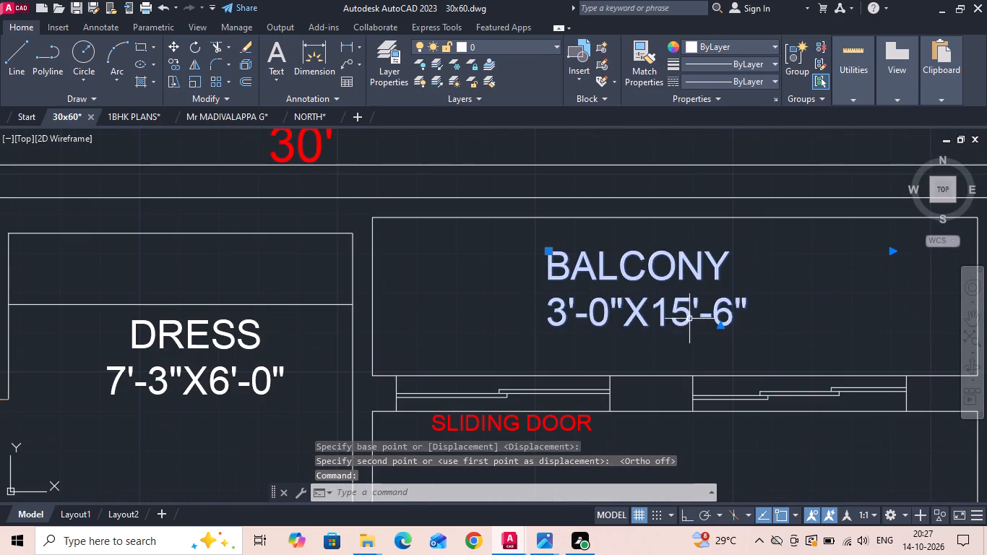
pyautogui.press('BackSpace')
pyautogui.press('BackSpace')
pyautogui.press('3')
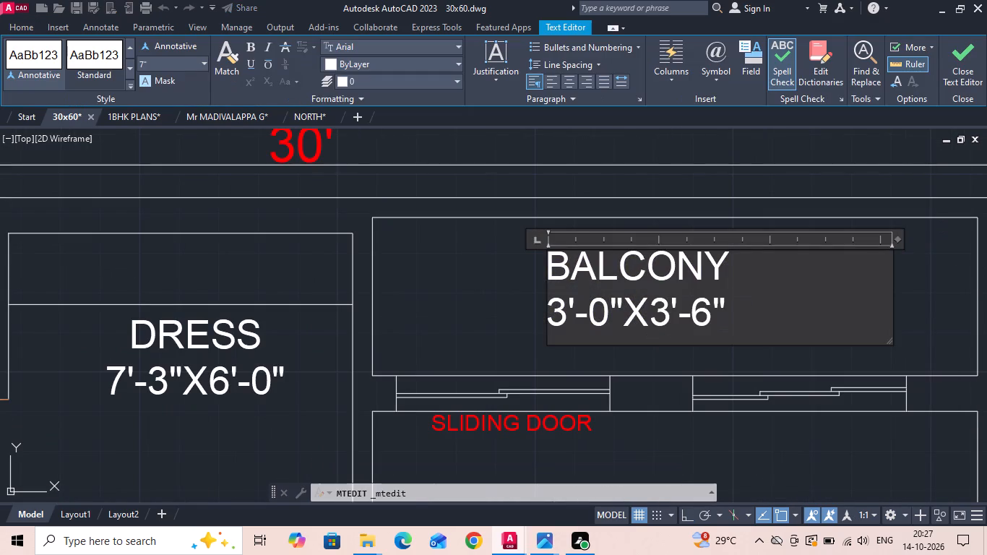
pyautogui.click(712, 317)
pyautogui.press('BackSpace')
pyautogui.press('4')
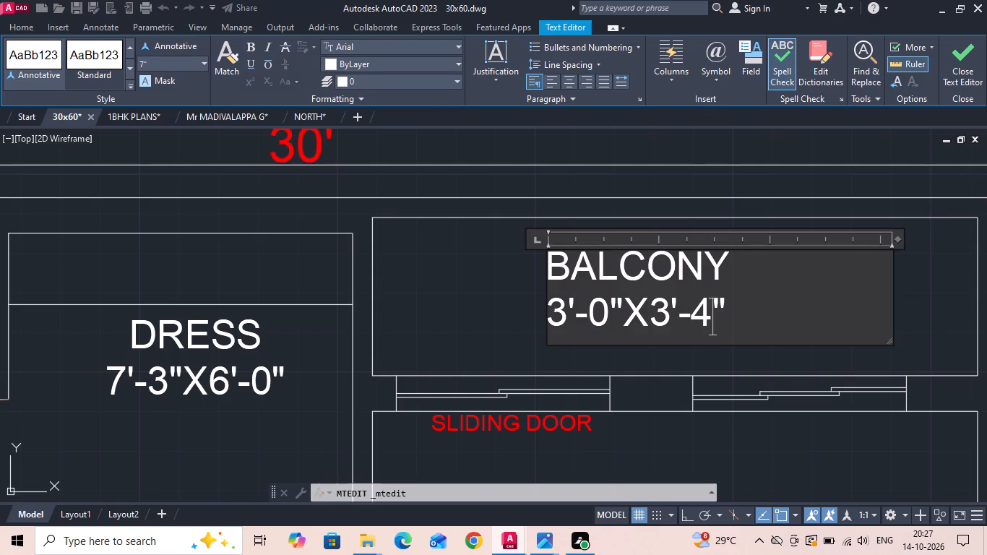
pyautogui.click(600, 305)
pyautogui.press('BackSpace')
pyautogui.press('9')
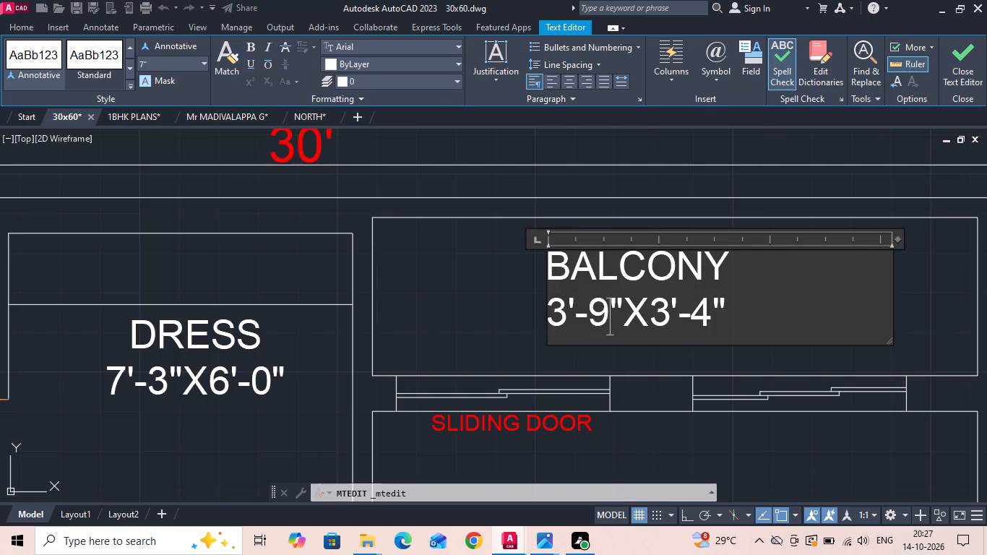
pyautogui.click(568, 314)
pyautogui.press('BackSpace')
pyautogui.write('12')
pyautogui.click(500, 336)
# Hatch the wall between the 3'-0"X12'-2" BALCONY and BEDROOM, with its branch below the toilet, in solid black 0,0,0.
pyautogui.scroll(-2, 668, 273)
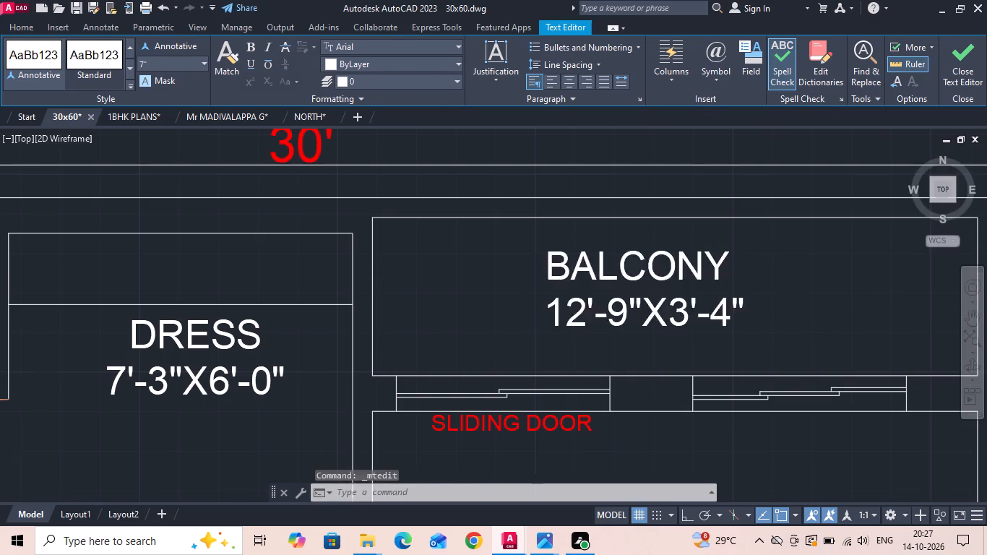
pyautogui.scroll(-3, 674, 273)
pyautogui.moveTo(665, 356); pyautogui.dragTo(667, 253, button='middle')
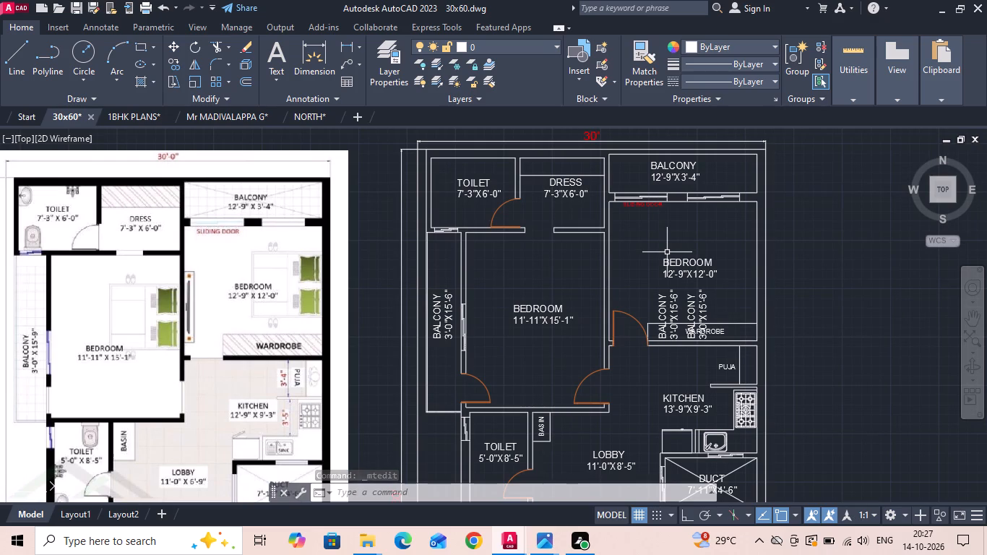
pyautogui.scroll(-1, 667, 252)
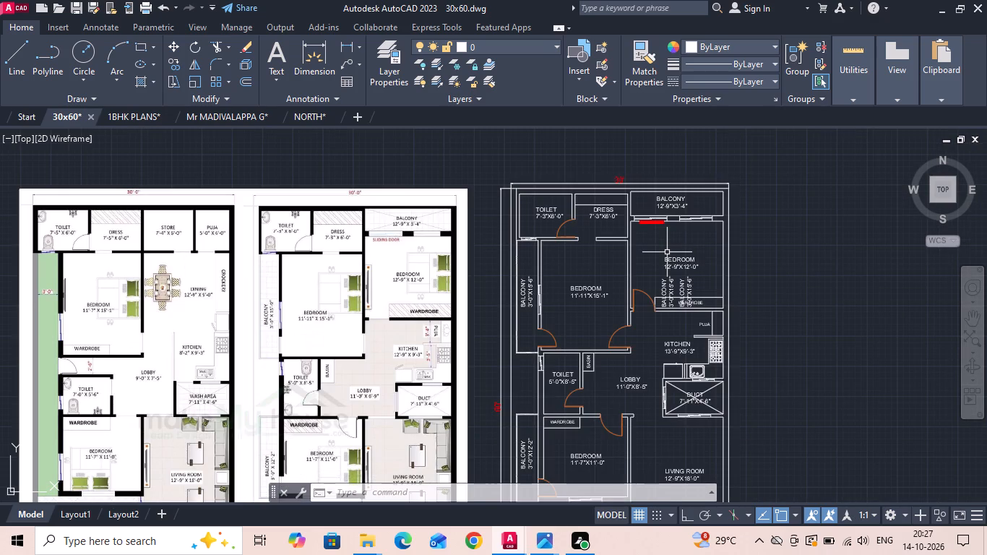
pyautogui.moveTo(667, 251); pyautogui.dragTo(670, 192, button='middle')
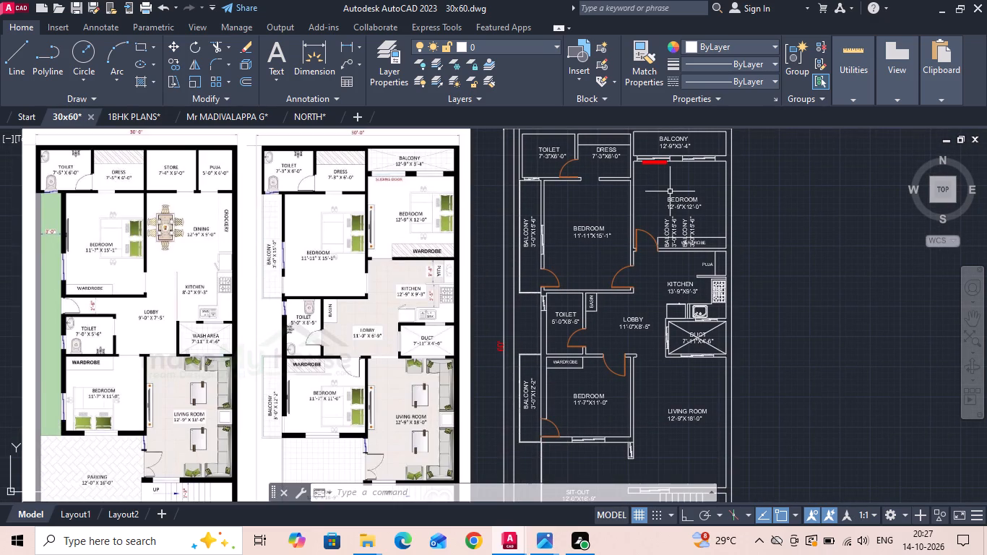
pyautogui.moveTo(614, 369); pyautogui.dragTo(610, 283, button='middle')
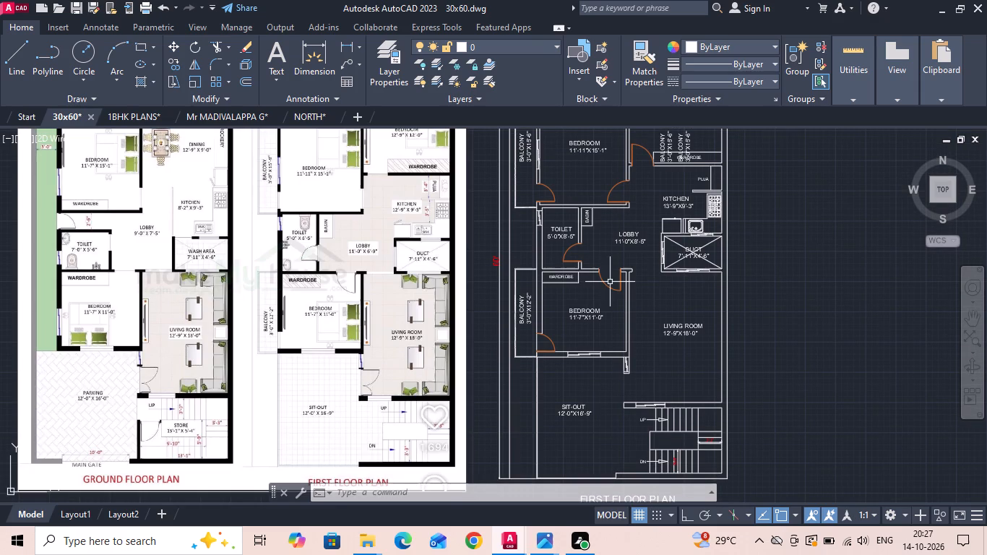
pyautogui.write('H')
pyautogui.press('space')
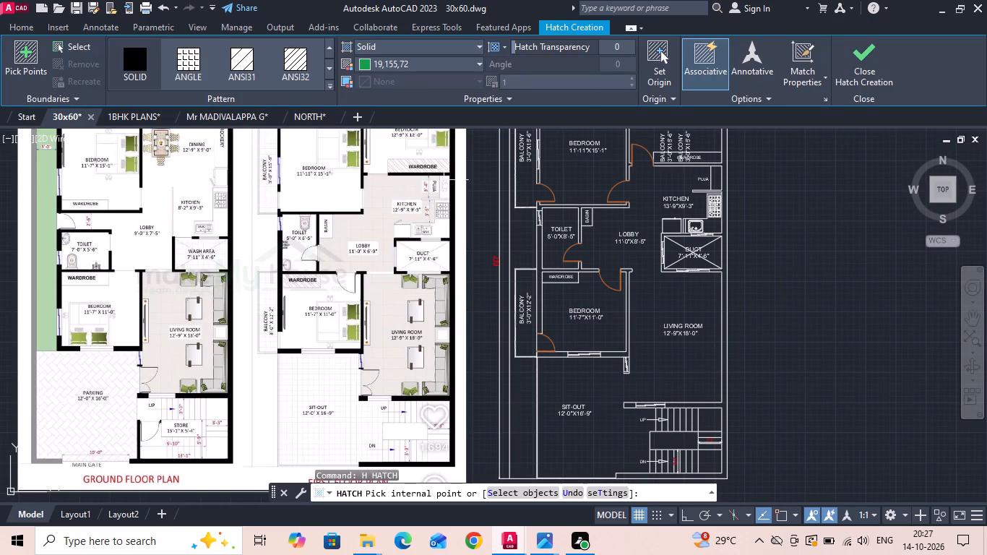
pyautogui.click(363, 63)
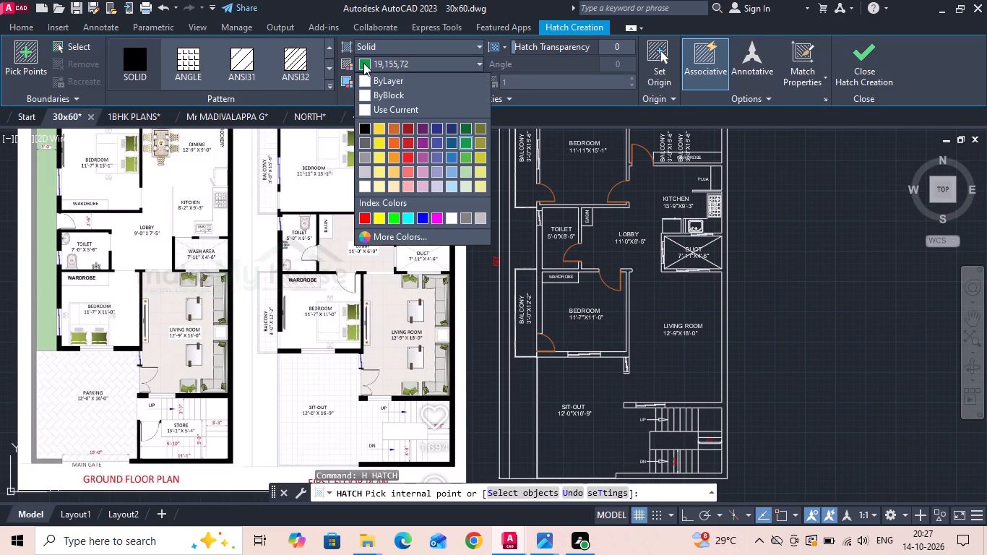
pyautogui.click(364, 125)
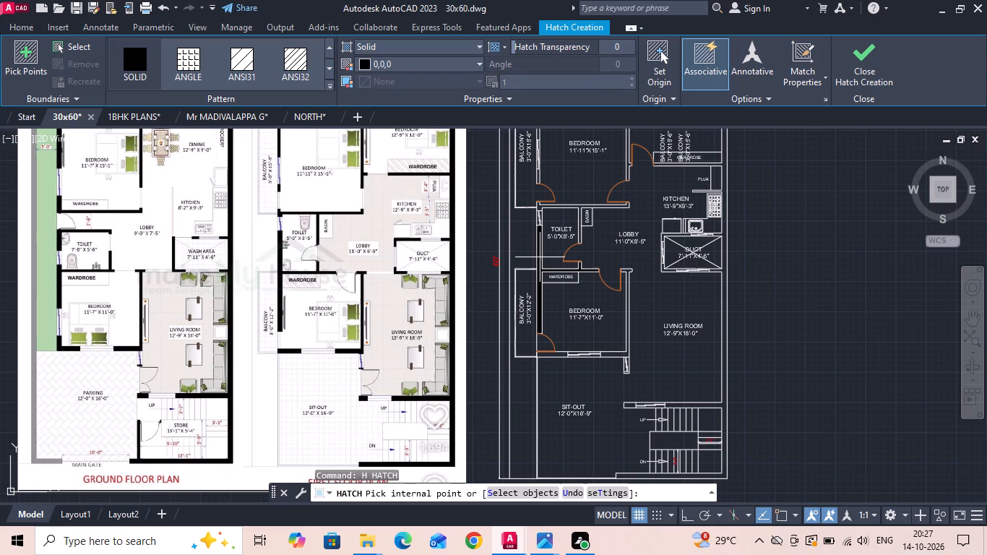
pyautogui.click(540, 257)
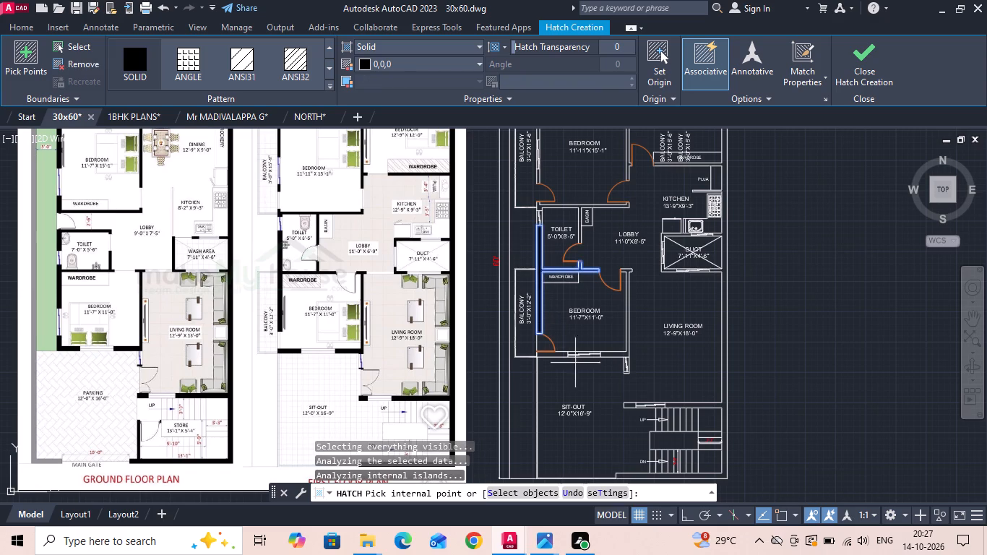
# Fill the 11'-7"X11'-0" BEDROOM's lower wall on both sides of the window, its living-room wall and the short wall end below.
pyautogui.scroll(2, 595, 365)
pyautogui.click(627, 338)
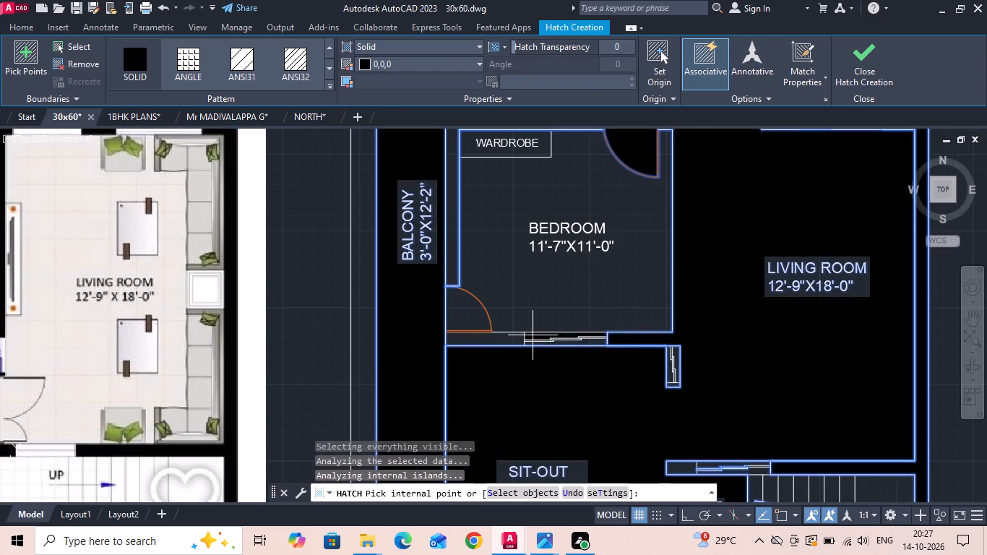
pyautogui.hotkey('ctrl', 'z')
pyautogui.click(491, 338)
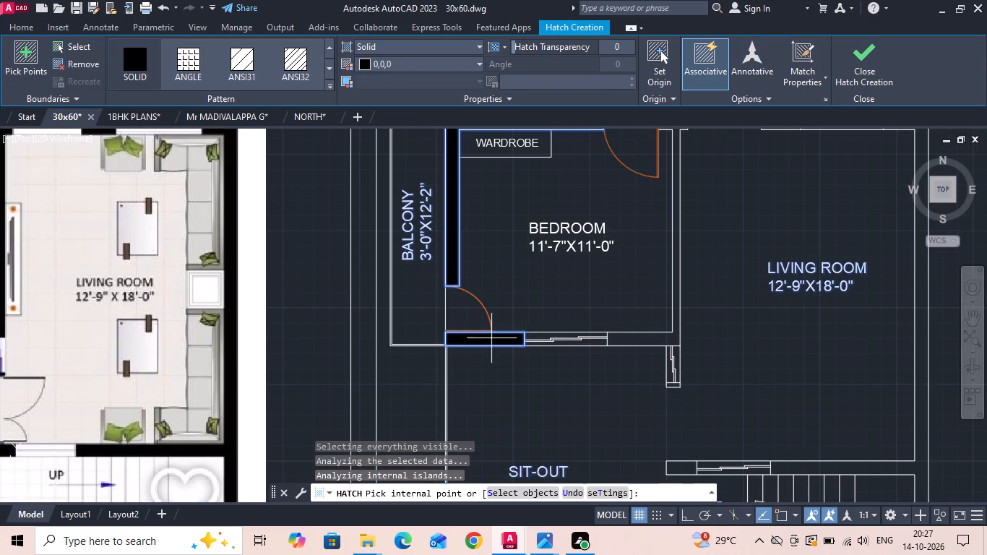
pyautogui.moveTo(655, 337); pyautogui.dragTo(652, 389, button='middle')
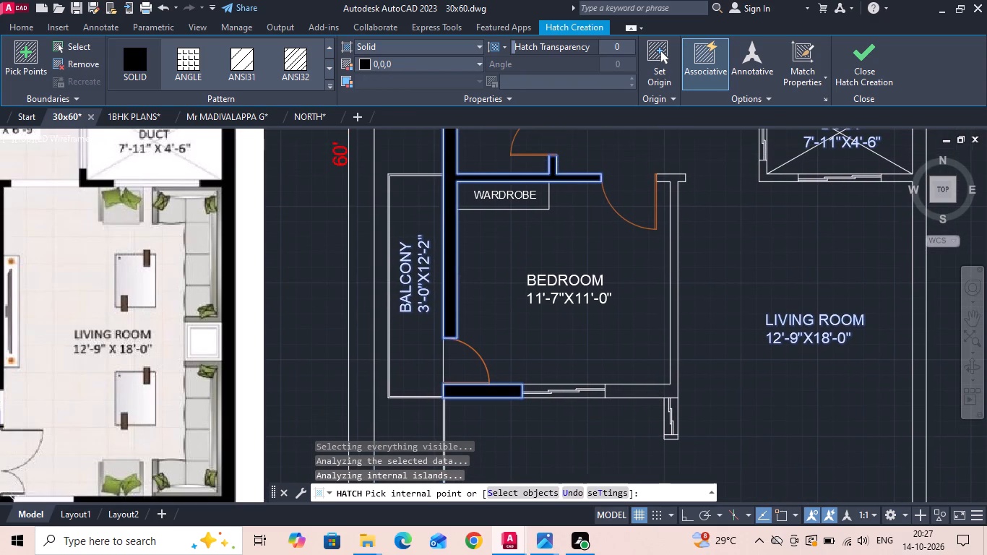
pyautogui.click(652, 390)
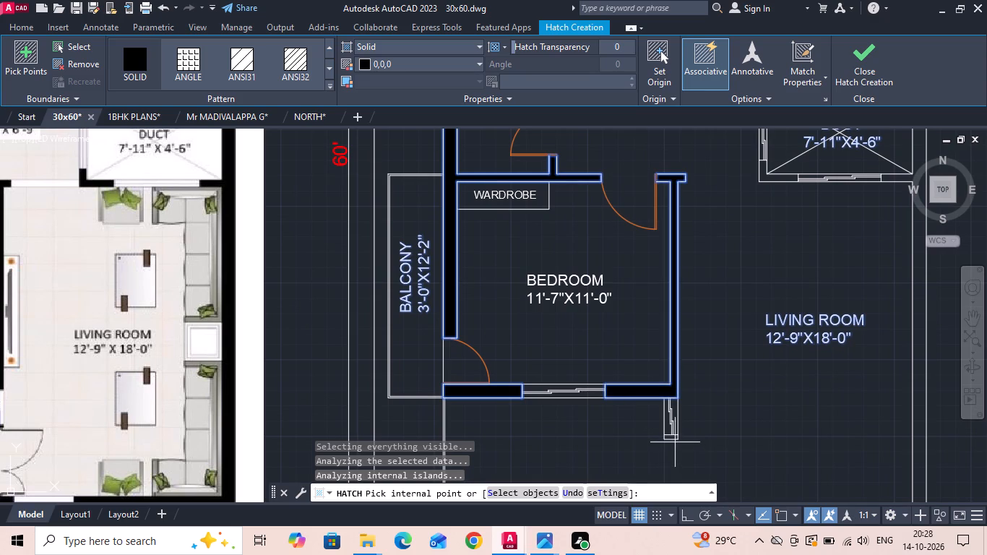
pyautogui.click(671, 438)
# Fill the wall between the 11'-11"X15'-1" BEDROOM and TOILET with its basin-side branch, and the short balcony wall above the door.
pyautogui.scroll(-1, 564, 425)
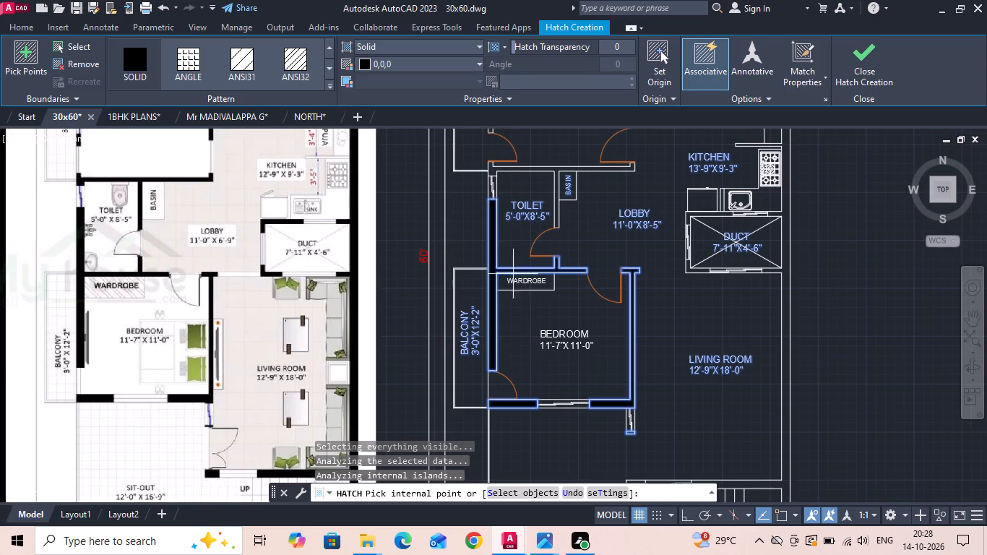
pyautogui.scroll(2, 534, 165)
pyautogui.moveTo(528, 196); pyautogui.dragTo(504, 337, button='middle')
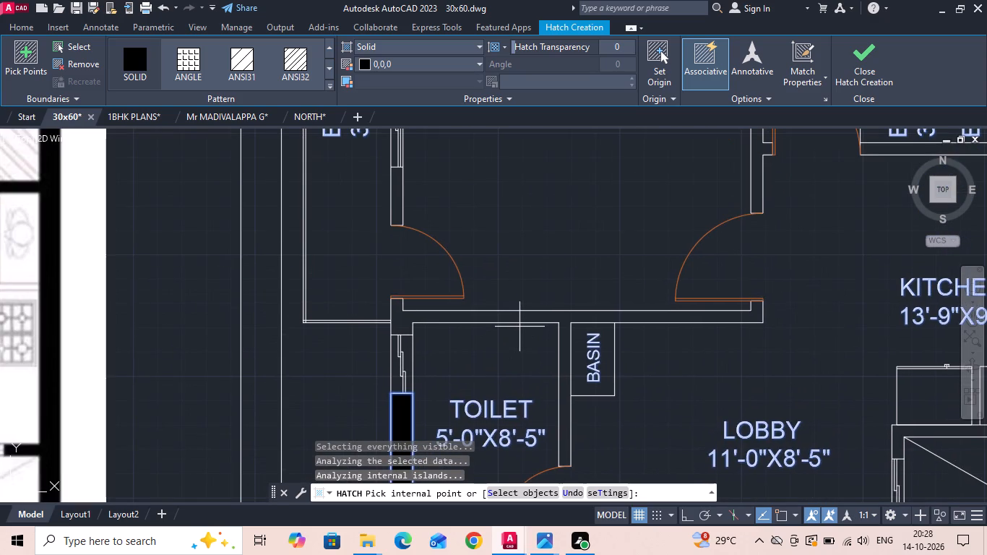
pyautogui.click(517, 314)
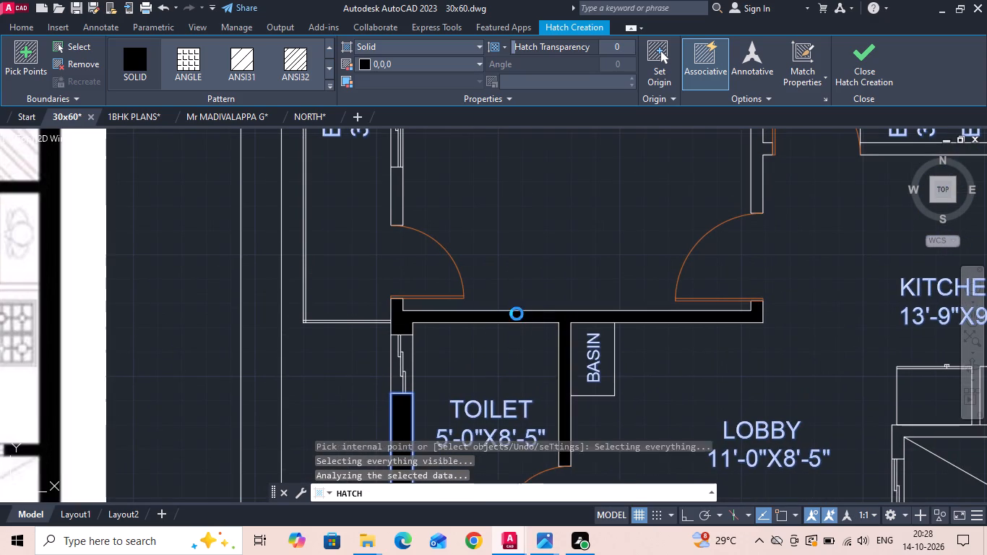
pyautogui.scroll(-1, 455, 371)
pyautogui.click(416, 254)
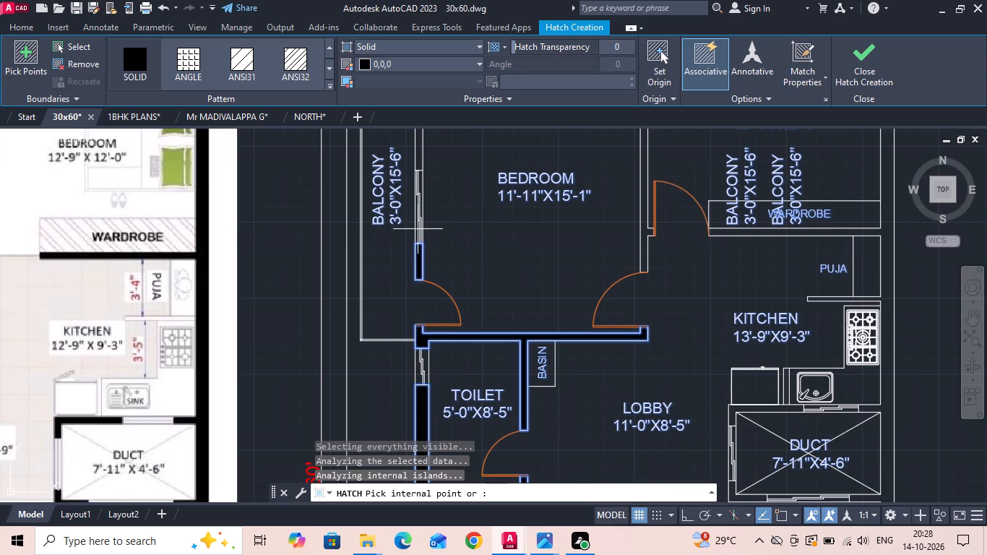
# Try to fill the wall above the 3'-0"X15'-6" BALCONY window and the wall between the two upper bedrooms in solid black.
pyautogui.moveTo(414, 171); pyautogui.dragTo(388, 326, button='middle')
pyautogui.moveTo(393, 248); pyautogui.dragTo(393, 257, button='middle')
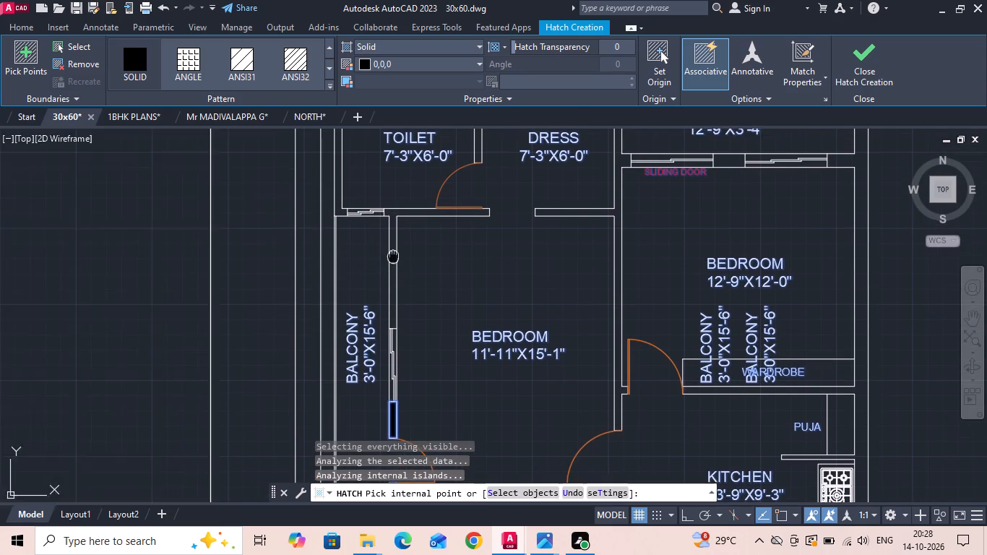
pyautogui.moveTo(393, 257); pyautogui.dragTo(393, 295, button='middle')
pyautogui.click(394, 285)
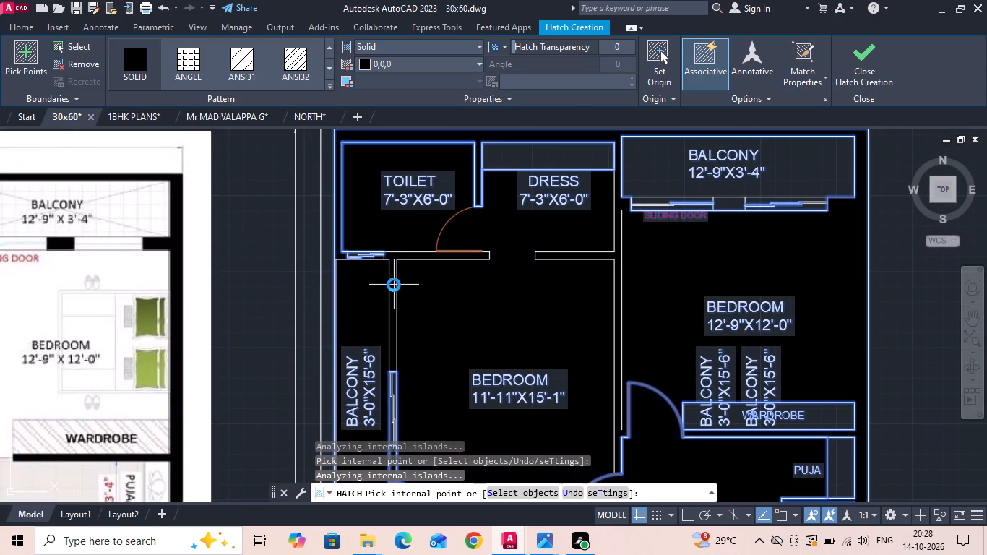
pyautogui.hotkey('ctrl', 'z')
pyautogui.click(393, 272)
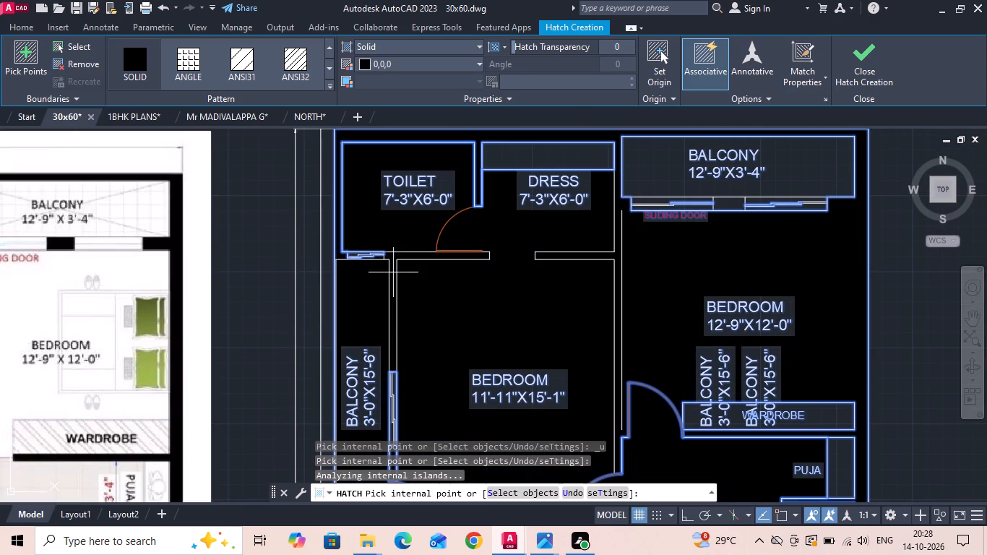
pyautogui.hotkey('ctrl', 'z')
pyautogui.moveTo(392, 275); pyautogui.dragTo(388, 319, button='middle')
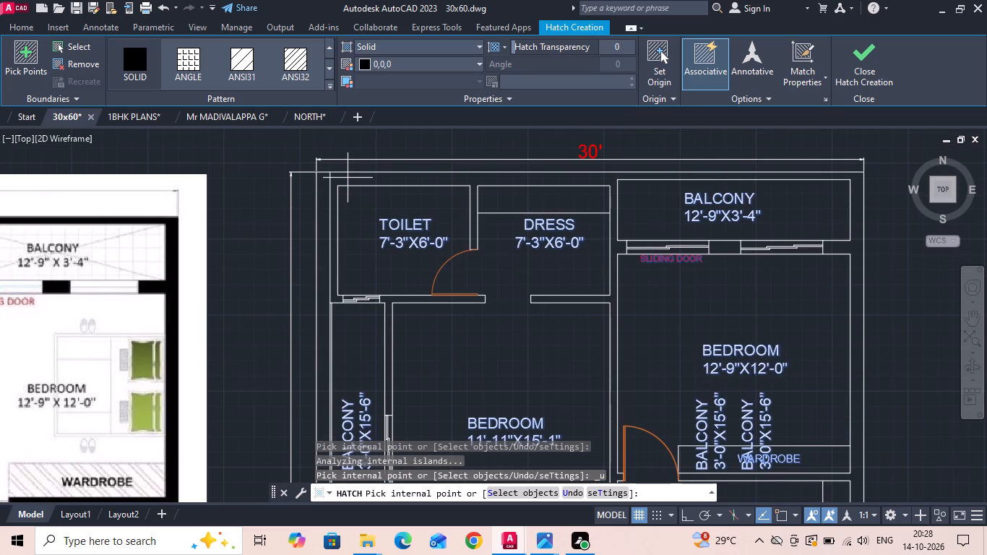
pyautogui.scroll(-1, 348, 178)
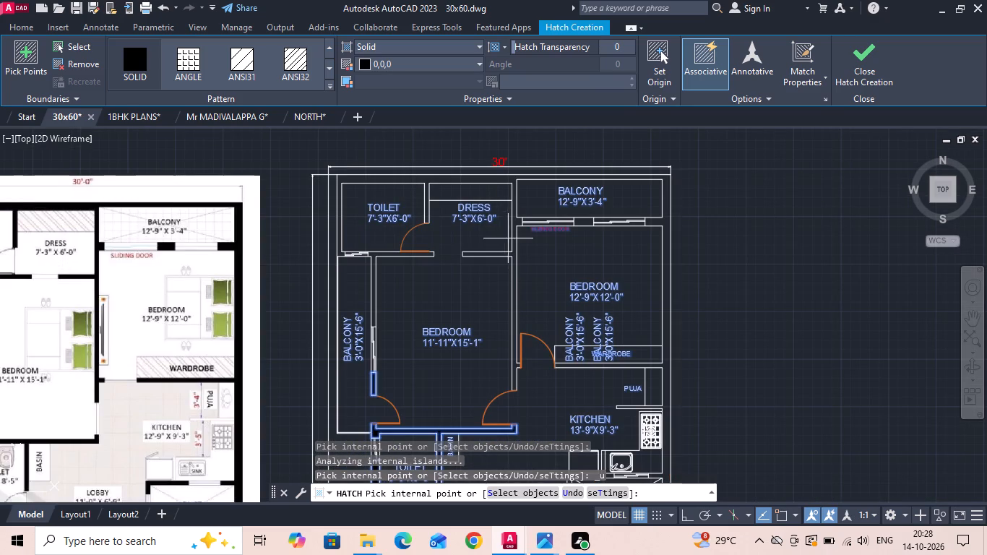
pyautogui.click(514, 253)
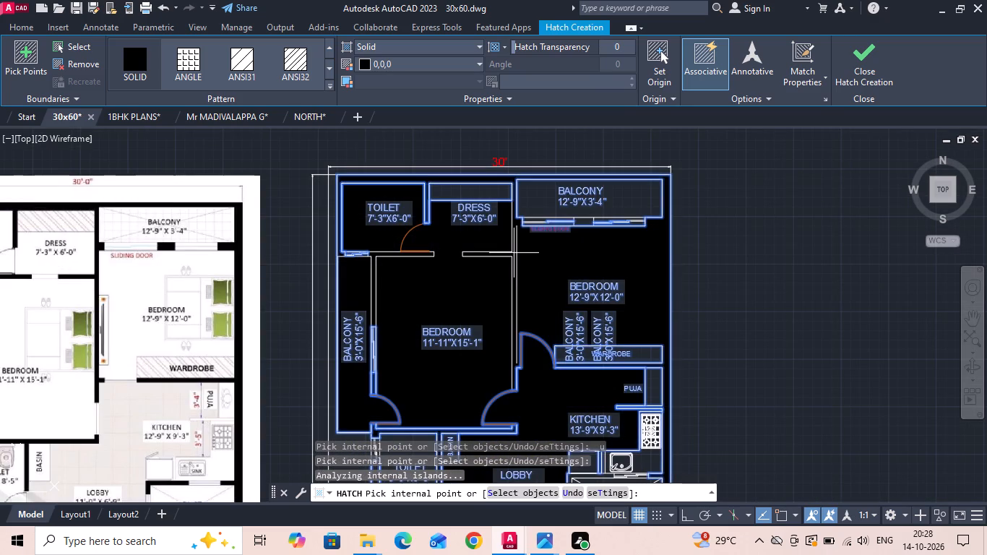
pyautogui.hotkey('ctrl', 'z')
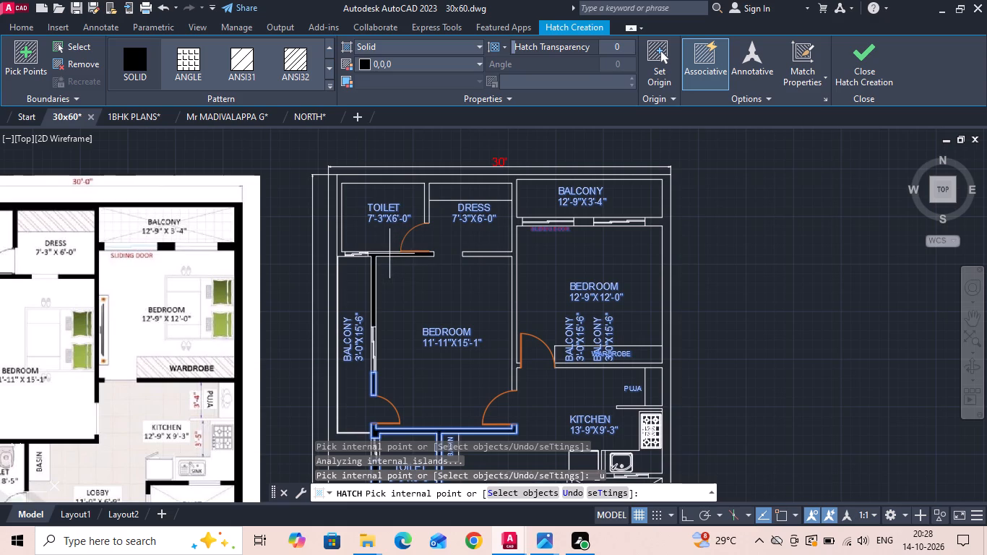
# Fill the wall between the upper TOILET and BEDROOM with its balcony branch, and the short wall end beside the staircase window, in solid black.
pyautogui.click(389, 254)
pyautogui.moveTo(428, 306); pyautogui.dragTo(419, 254, button='middle')
pyautogui.scroll(-1, 419, 240)
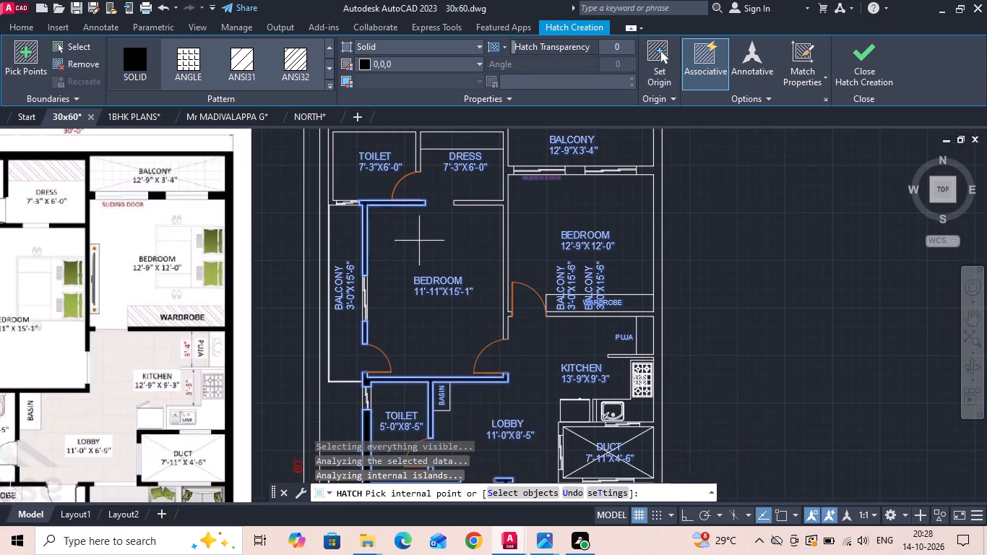
pyautogui.moveTo(436, 340); pyautogui.dragTo(427, 228, button='middle')
pyautogui.scroll(2, 467, 423)
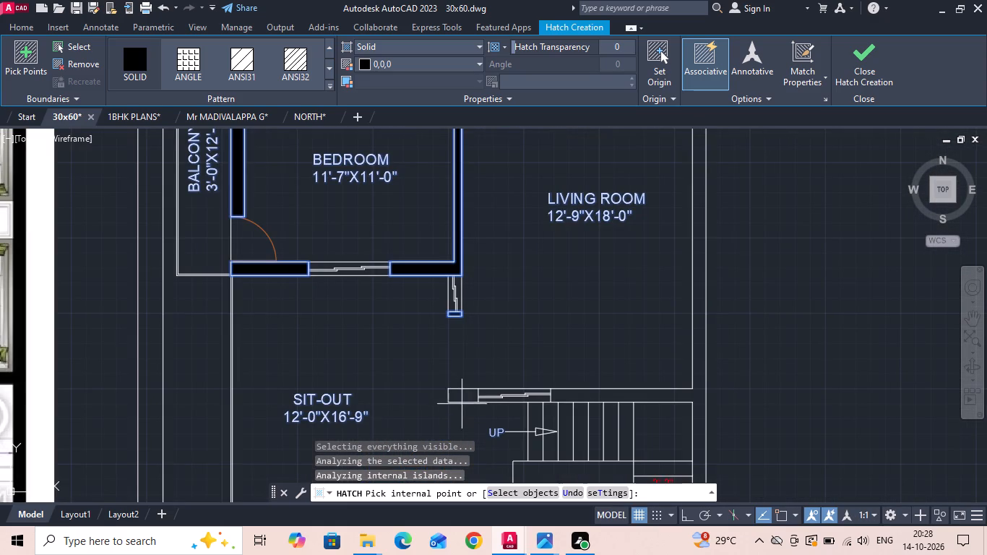
pyautogui.click(458, 392)
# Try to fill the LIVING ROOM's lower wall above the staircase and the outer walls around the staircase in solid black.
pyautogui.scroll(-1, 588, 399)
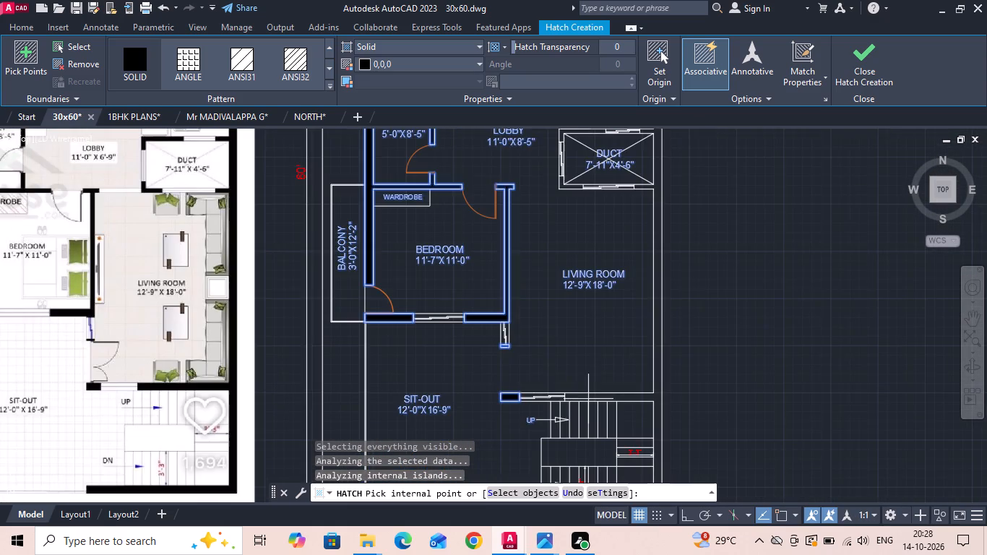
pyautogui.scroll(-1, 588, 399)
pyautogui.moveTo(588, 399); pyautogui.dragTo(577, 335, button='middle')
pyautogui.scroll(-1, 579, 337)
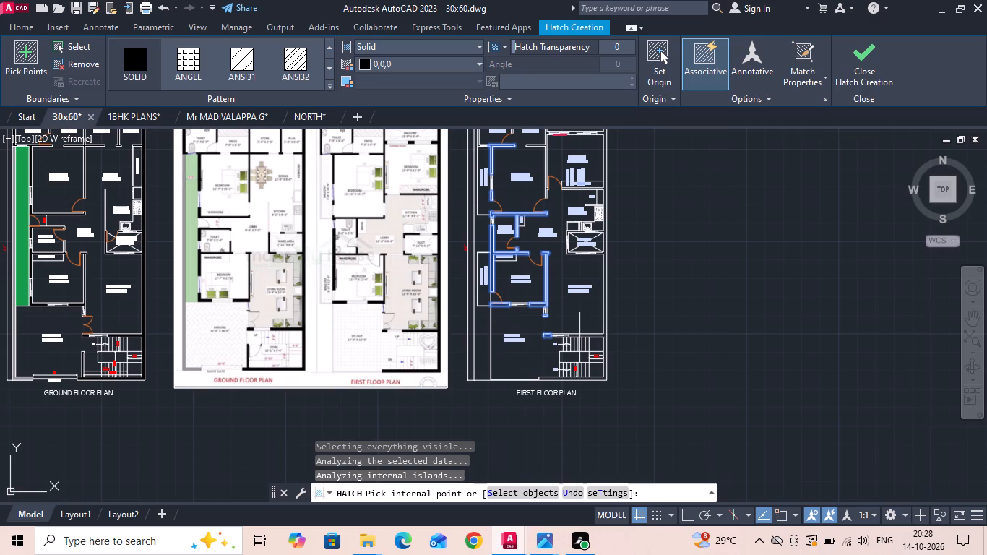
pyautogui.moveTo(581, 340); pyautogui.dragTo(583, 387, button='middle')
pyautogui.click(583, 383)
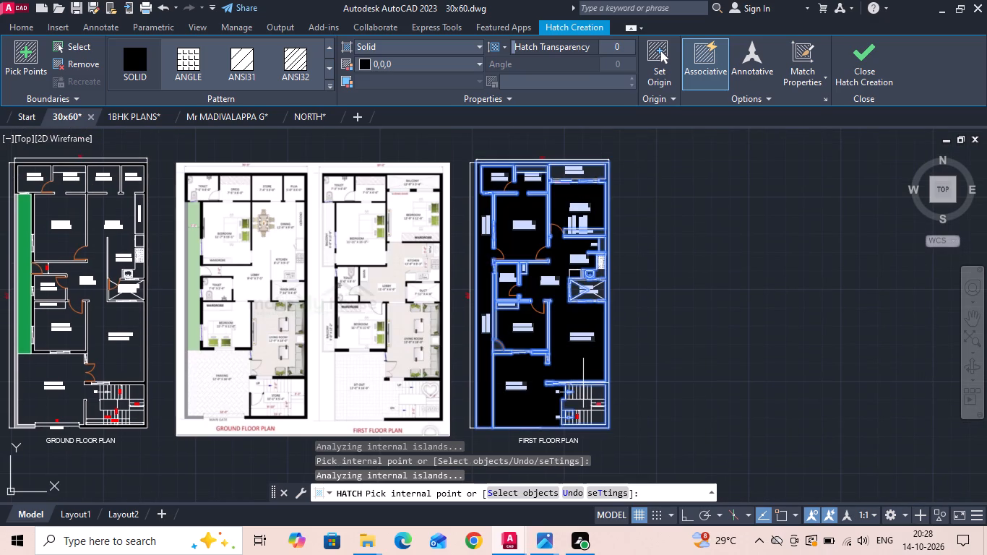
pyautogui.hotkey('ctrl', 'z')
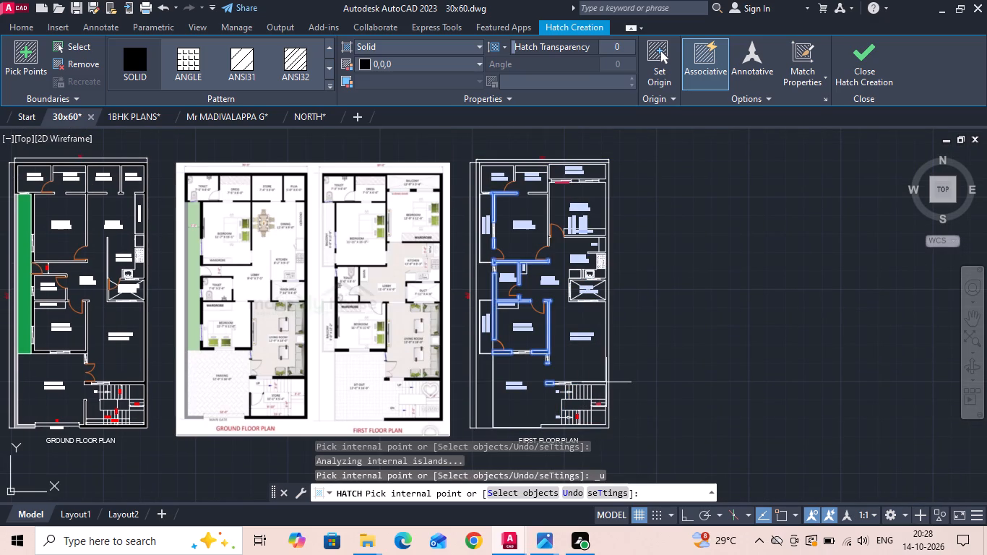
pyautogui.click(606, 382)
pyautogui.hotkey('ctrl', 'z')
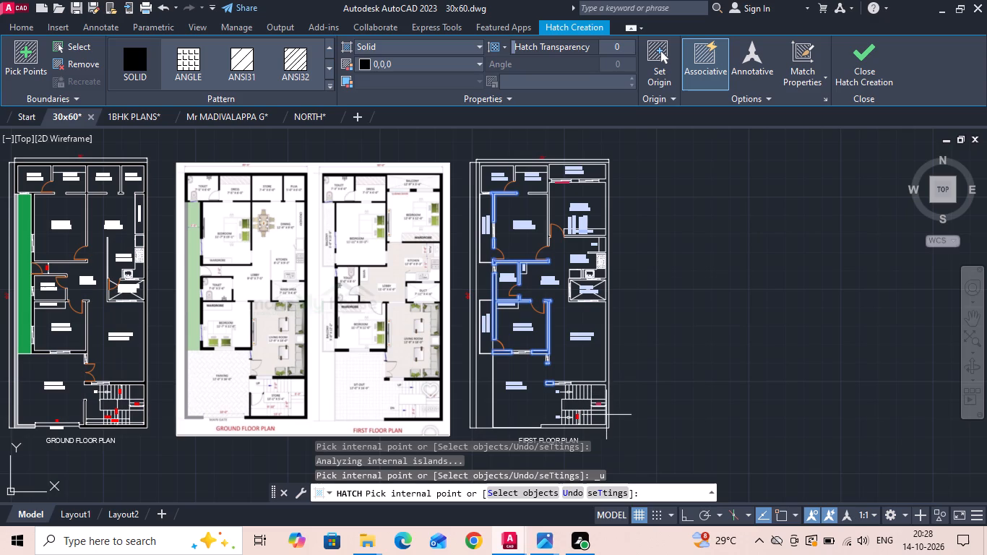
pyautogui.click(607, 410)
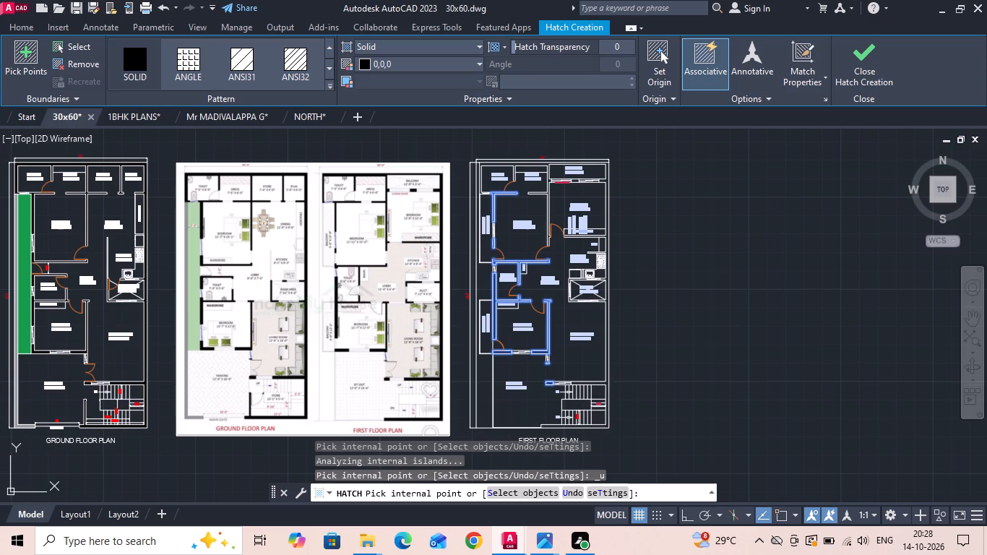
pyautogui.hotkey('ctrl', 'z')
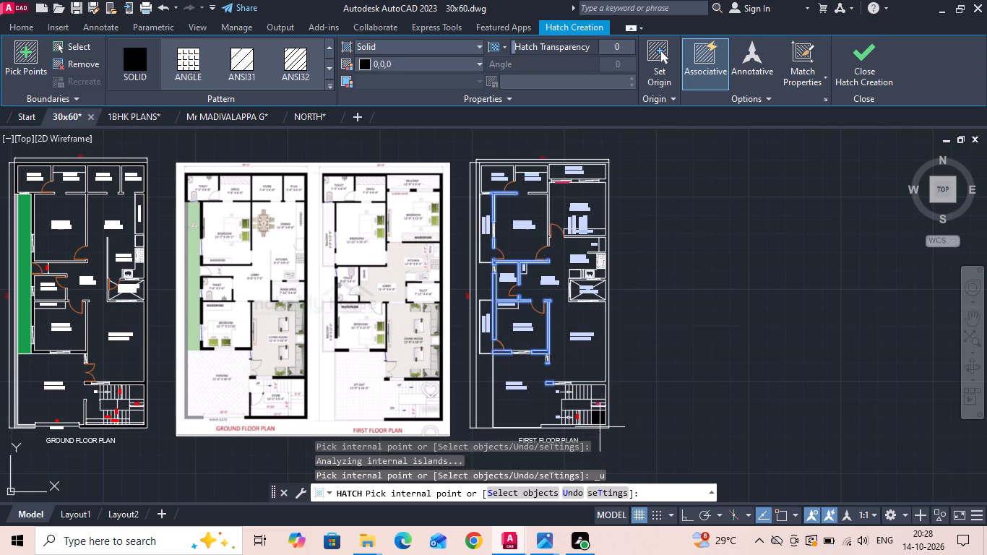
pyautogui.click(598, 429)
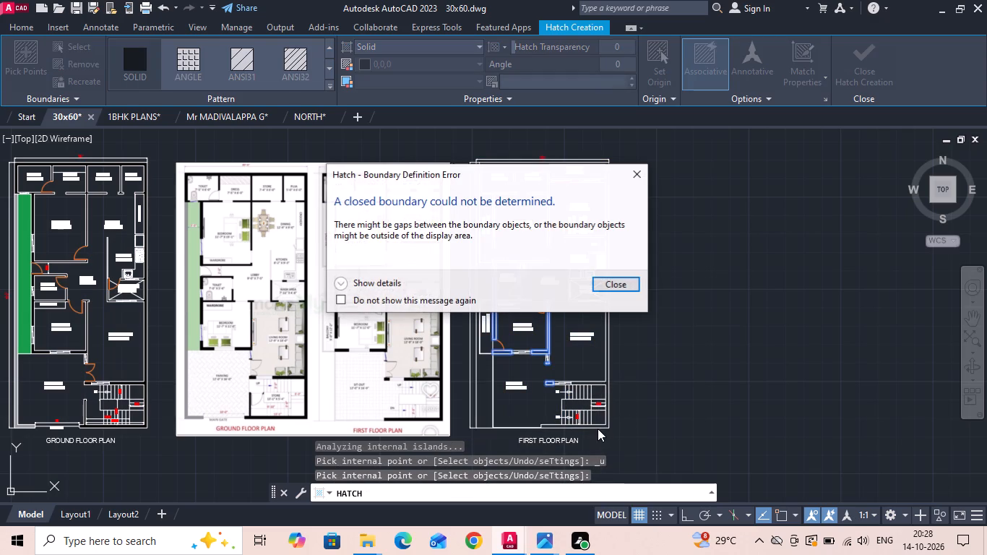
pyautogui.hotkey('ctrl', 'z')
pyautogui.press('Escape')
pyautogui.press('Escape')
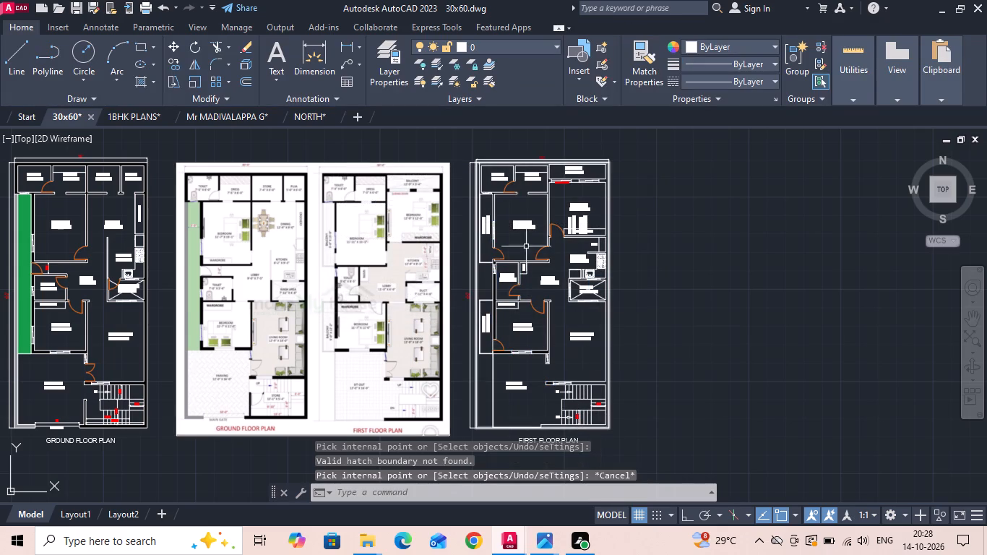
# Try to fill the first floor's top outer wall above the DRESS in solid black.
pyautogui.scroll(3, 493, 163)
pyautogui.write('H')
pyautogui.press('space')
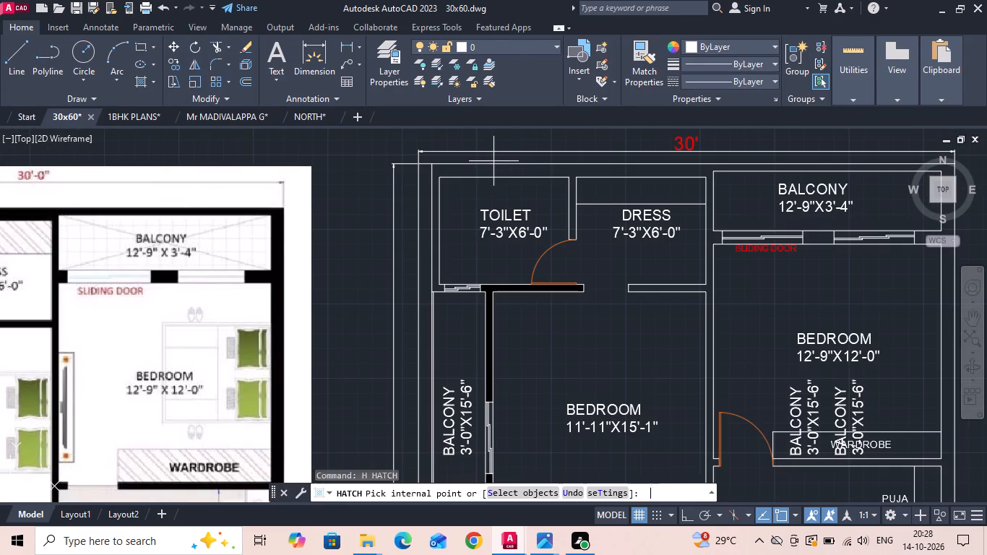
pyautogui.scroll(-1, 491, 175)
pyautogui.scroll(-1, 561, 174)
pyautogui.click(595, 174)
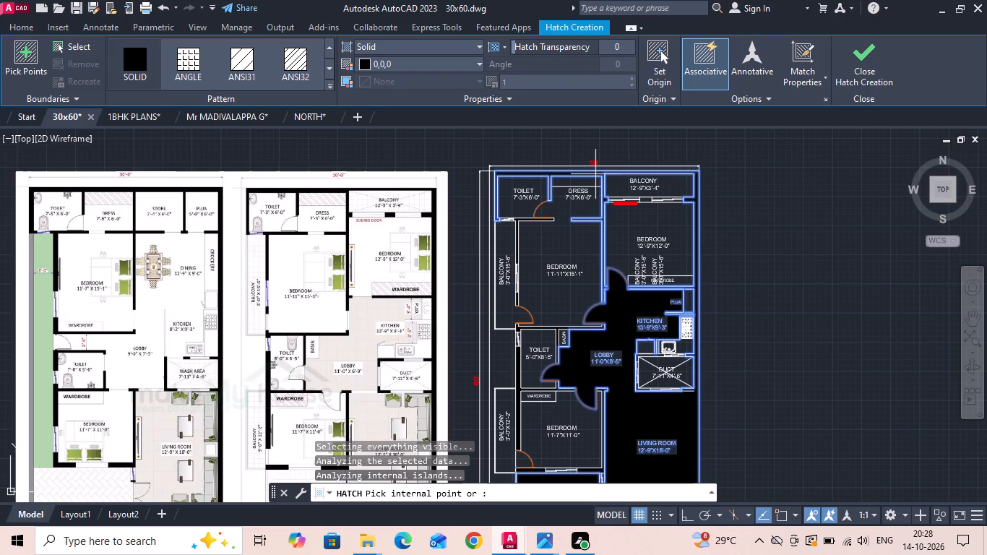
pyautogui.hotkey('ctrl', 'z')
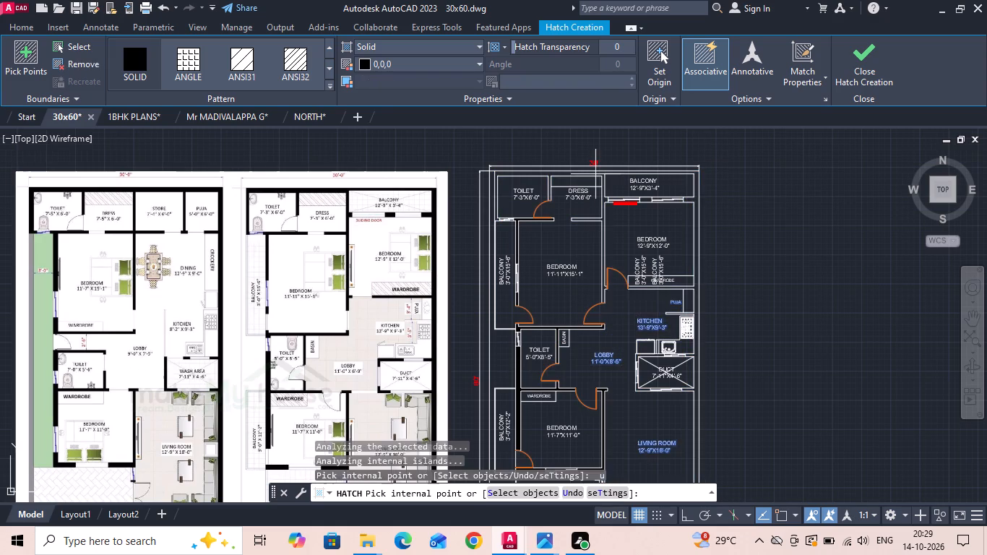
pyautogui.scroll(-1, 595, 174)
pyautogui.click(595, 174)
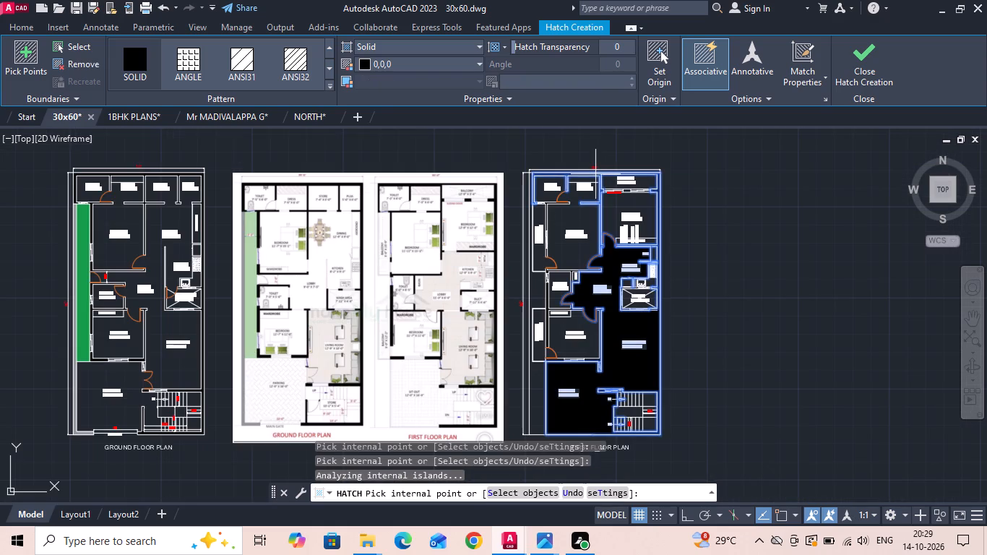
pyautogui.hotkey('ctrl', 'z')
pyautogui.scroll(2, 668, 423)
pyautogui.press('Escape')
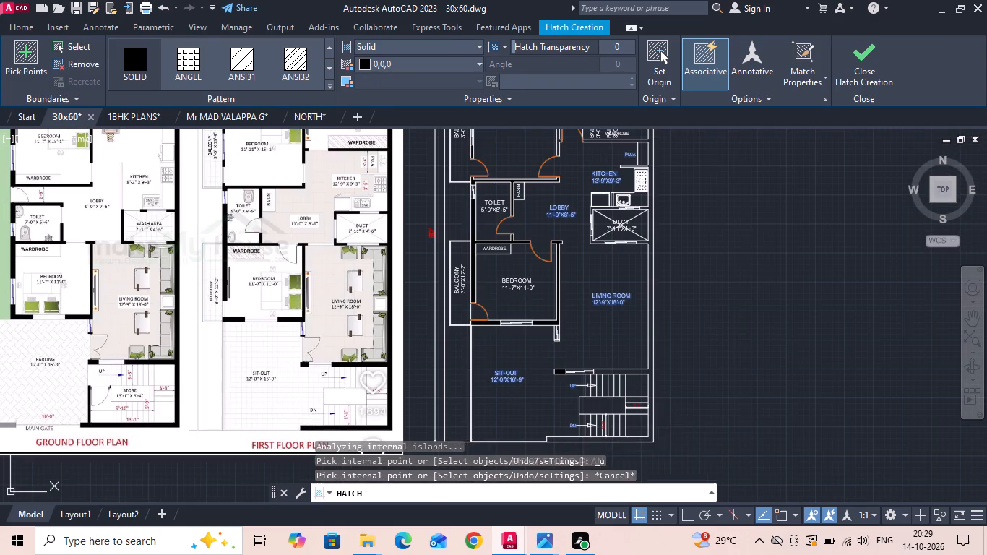
# Extend the DUCT's lower wall line across the outer wall to its outside edge.
pyautogui.press('e')
pyautogui.press('x')
pyautogui.press('space')
pyautogui.scroll(2, 639, 234)
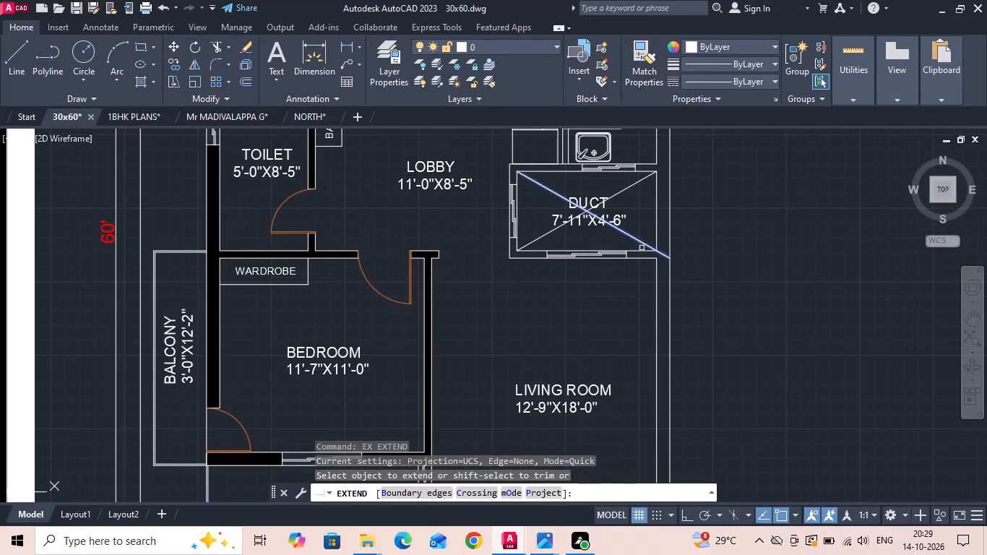
pyautogui.click(646, 259)
pyautogui.scroll(-3, 552, 322)
pyautogui.press('Escape')
# Fill the connected outer walls above and below the DUCT's lower edge, with their inner branches and staircase walls, in solid black 0,0,0.
pyautogui.press('h')
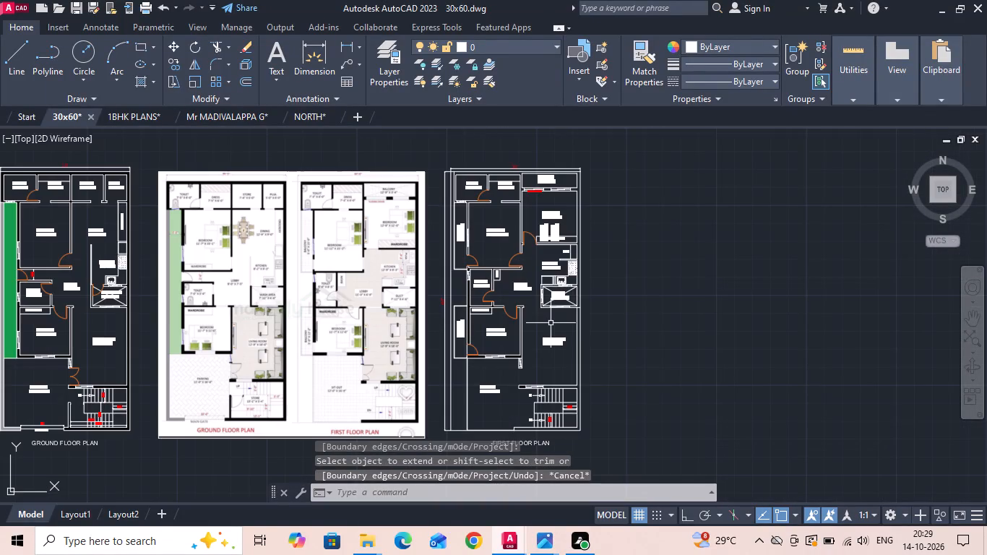
pyautogui.press('space')
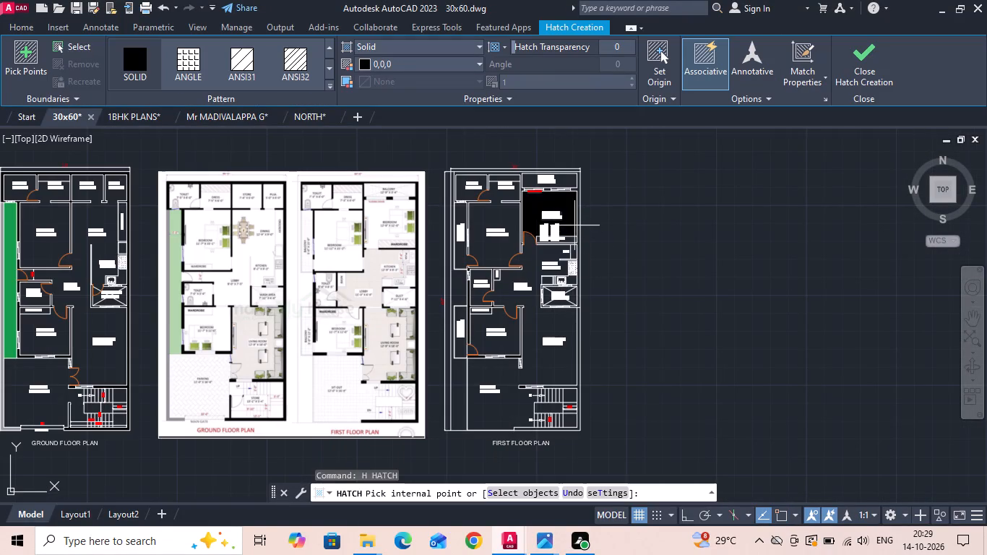
pyautogui.click(578, 219)
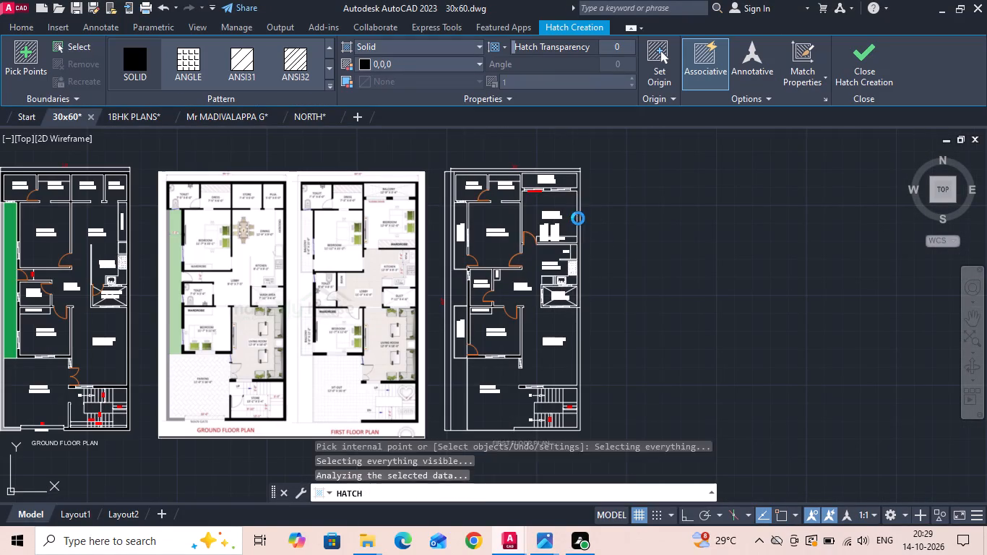
pyautogui.click(579, 372)
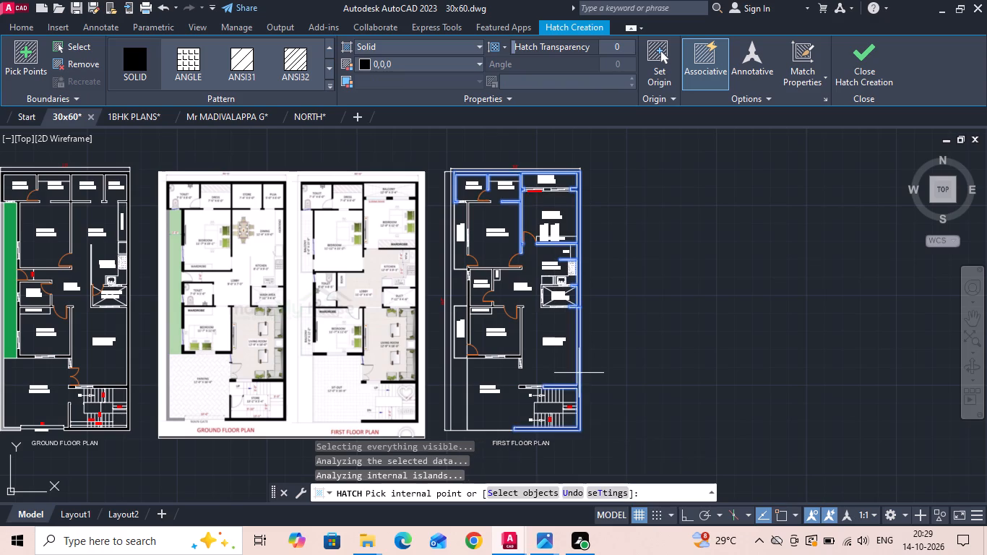
pyautogui.scroll(2, 578, 392)
pyautogui.press('Escape')
# Trim away the line crossing the outer wall at the DUCT's lower corner and the solid hatch below it.
pyautogui.write('TR')
pyautogui.press('space')
pyautogui.press('space')
pyautogui.scroll(5, 575, 147)
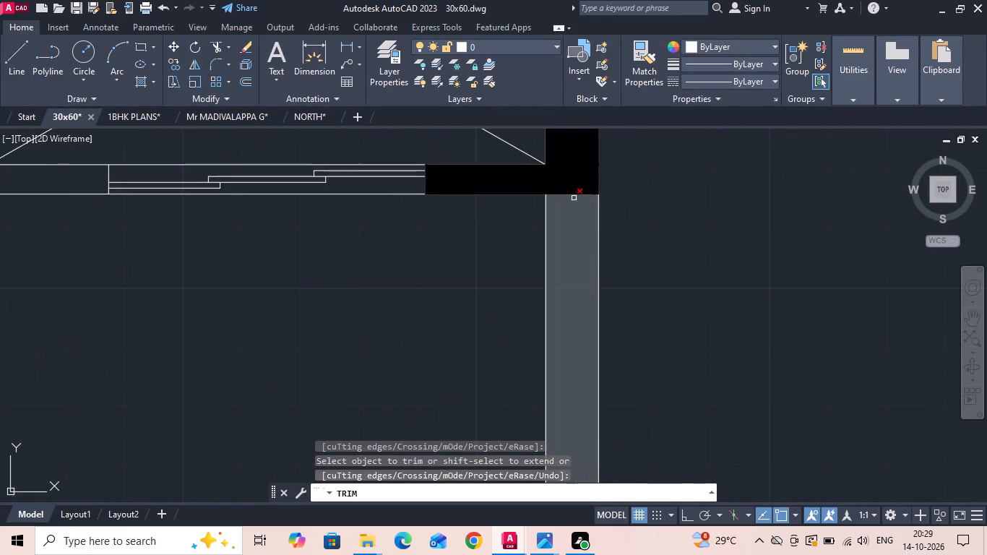
pyautogui.click(572, 195)
pyautogui.click(572, 195)
pyautogui.click(572, 195)
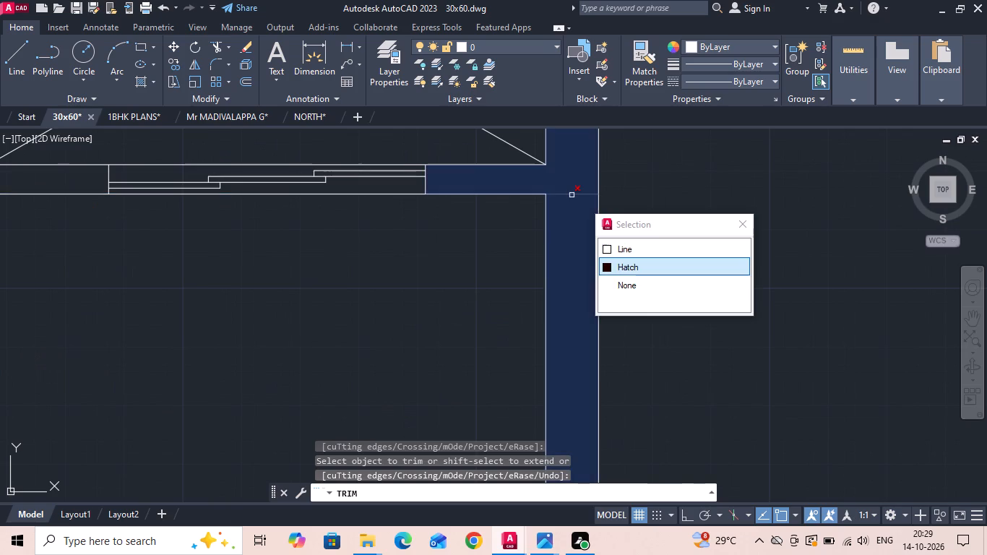
pyautogui.click(561, 195)
pyautogui.click(561, 195)
pyautogui.click(561, 195)
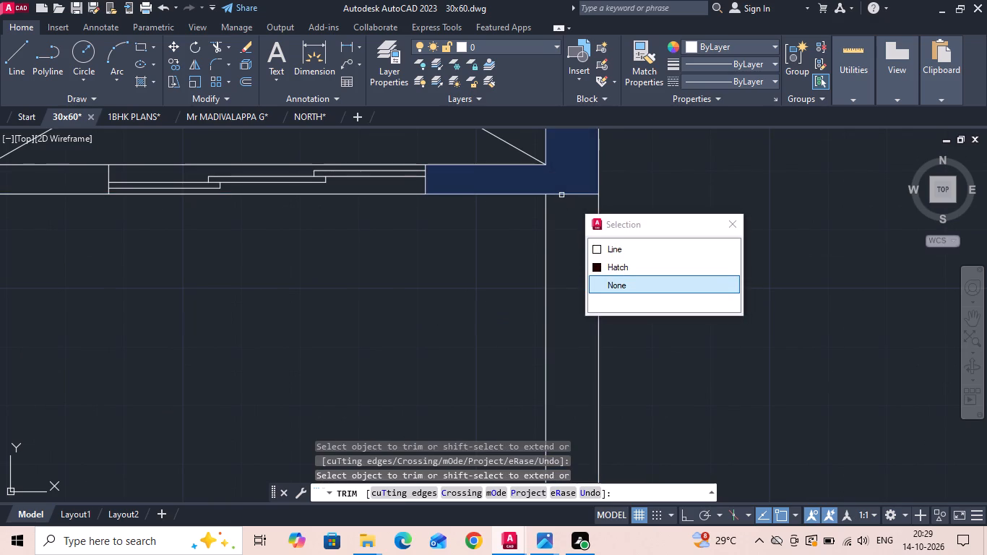
pyautogui.click(561, 195)
pyautogui.click(598, 250)
pyautogui.press('Escape')
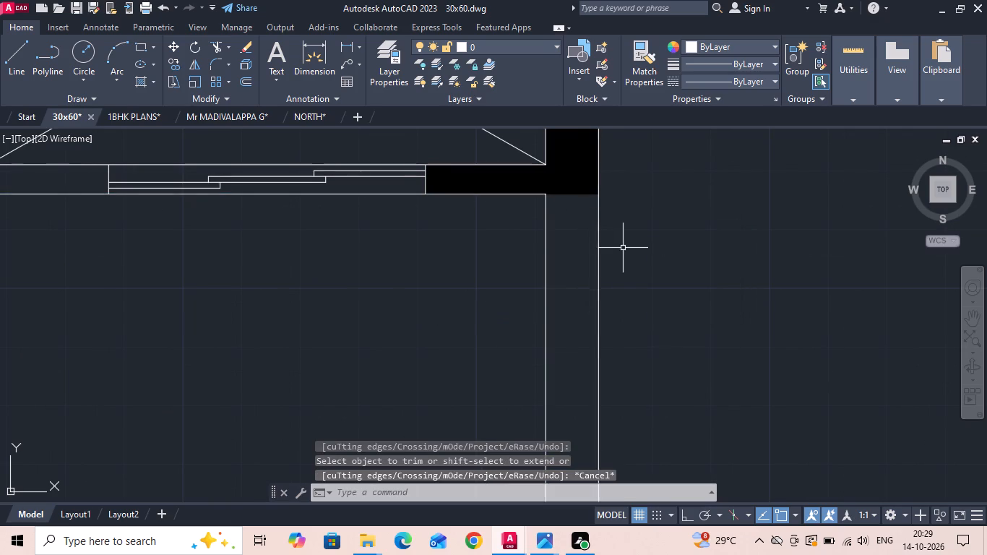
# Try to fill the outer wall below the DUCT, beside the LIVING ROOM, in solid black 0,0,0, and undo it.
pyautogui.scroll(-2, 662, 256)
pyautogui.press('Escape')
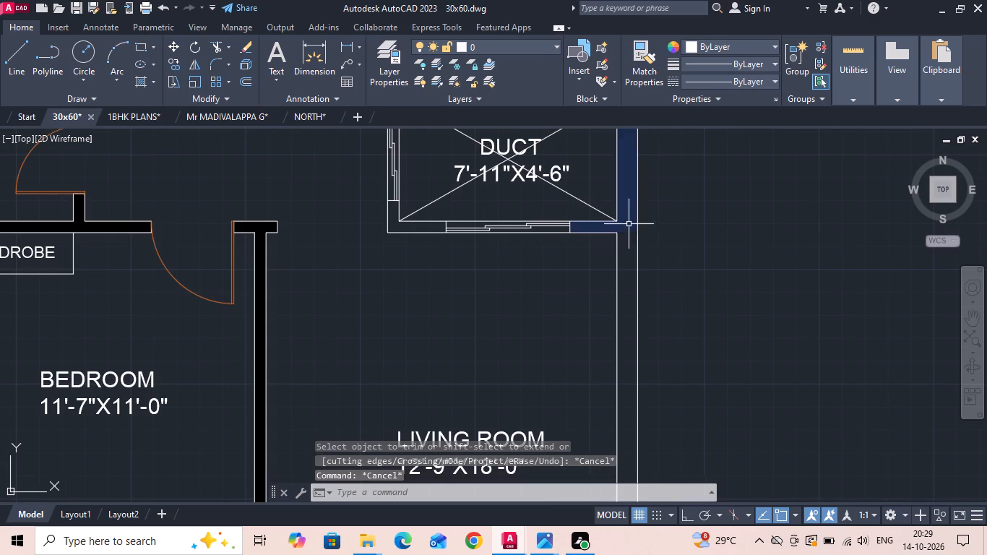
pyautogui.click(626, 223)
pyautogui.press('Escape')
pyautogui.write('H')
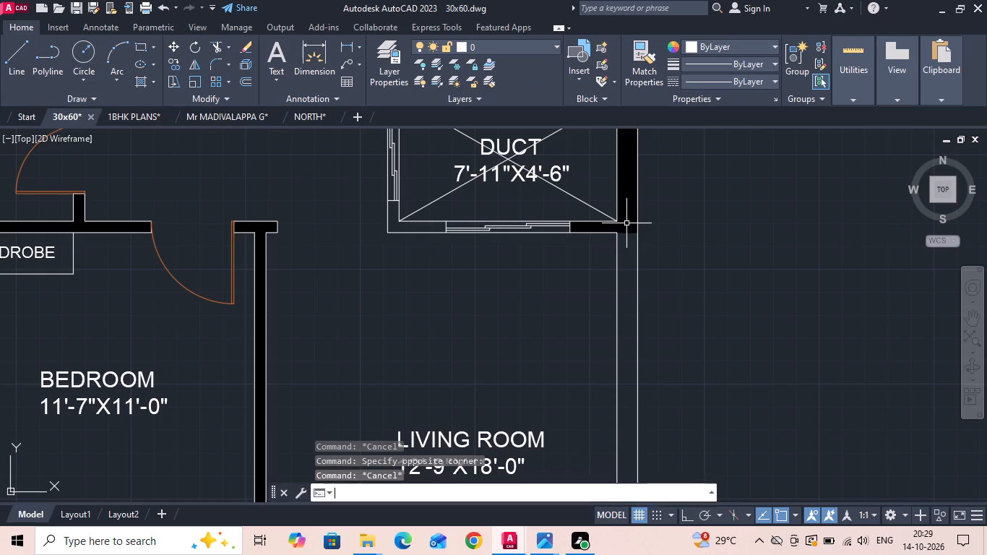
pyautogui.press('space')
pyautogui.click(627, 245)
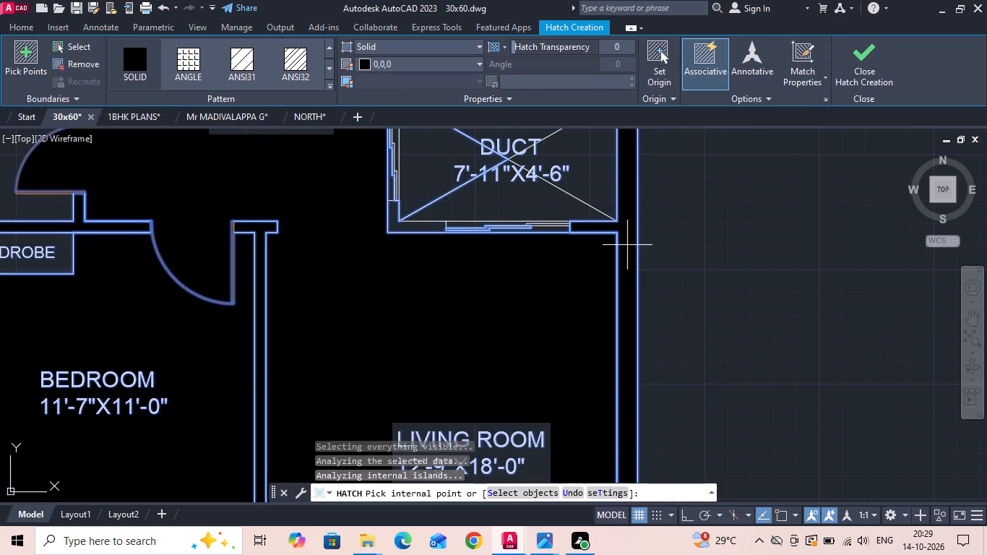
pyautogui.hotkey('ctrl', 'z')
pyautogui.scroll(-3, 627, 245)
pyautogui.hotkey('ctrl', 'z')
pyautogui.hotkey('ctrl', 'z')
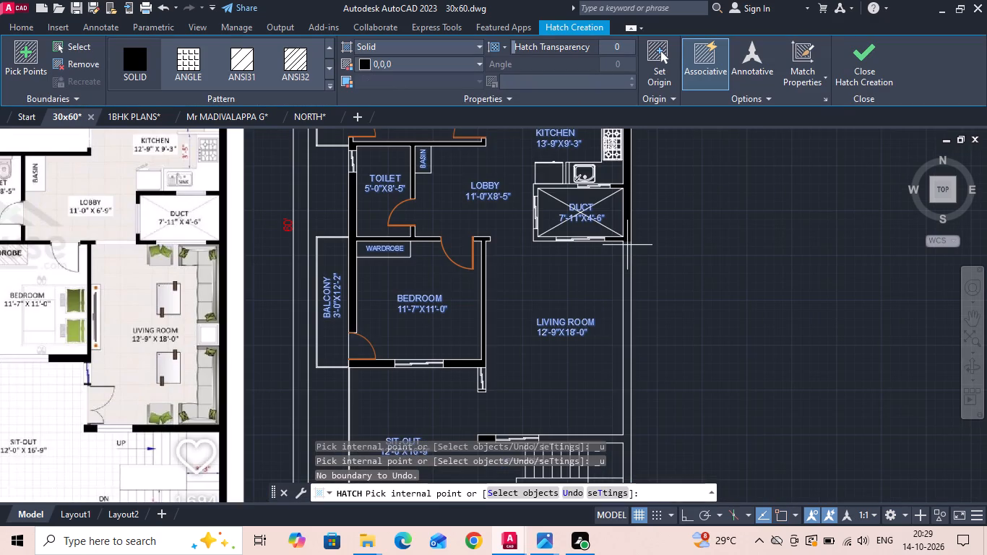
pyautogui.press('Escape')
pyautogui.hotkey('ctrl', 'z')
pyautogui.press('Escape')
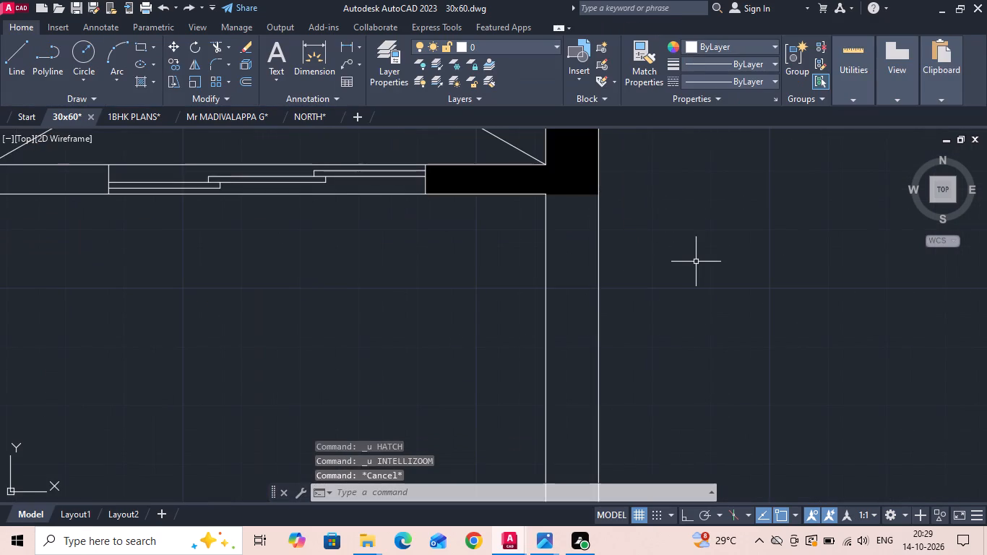
# Undo the last trim at the DUCT's lower corner.
pyautogui.hotkey('ctrl', 'z')
# Shorten the DUCT's lower wall line back to the outer wall's inner face and save the drawing.
pyautogui.scroll(2, 602, 167)
pyautogui.scroll(2, 542, 151)
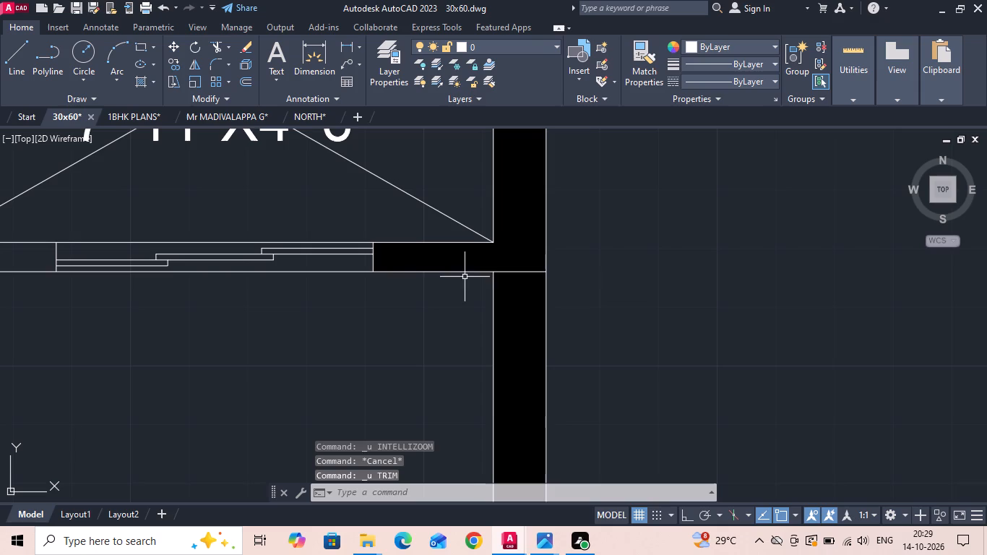
pyautogui.click(452, 273)
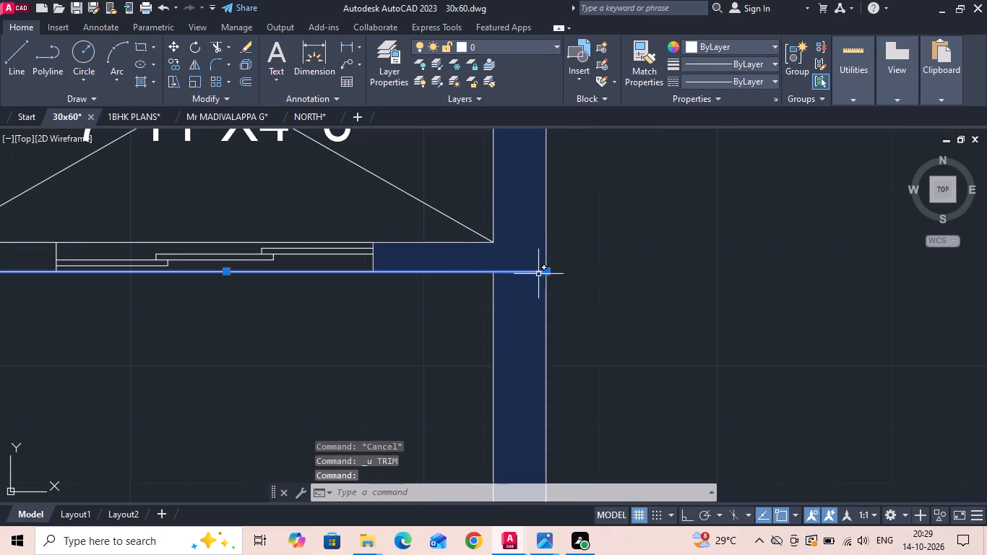
pyautogui.click(545, 272)
pyautogui.click(499, 272)
pyautogui.press('Escape')
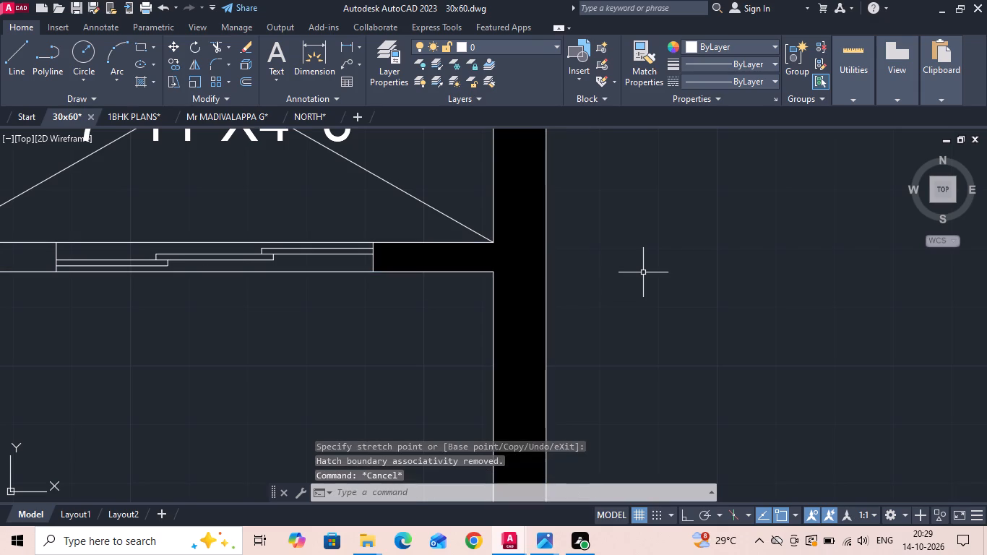
pyautogui.hotkey('ctrl', 's')
pyautogui.hotkey('ctrl', 's')
# Fill the DUCT's two lobby-side corner walls, upper and lower, in solid black 0,0,0 and save the drawing.
pyautogui.scroll(-2, 619, 285)
pyautogui.scroll(-2, 530, 313)
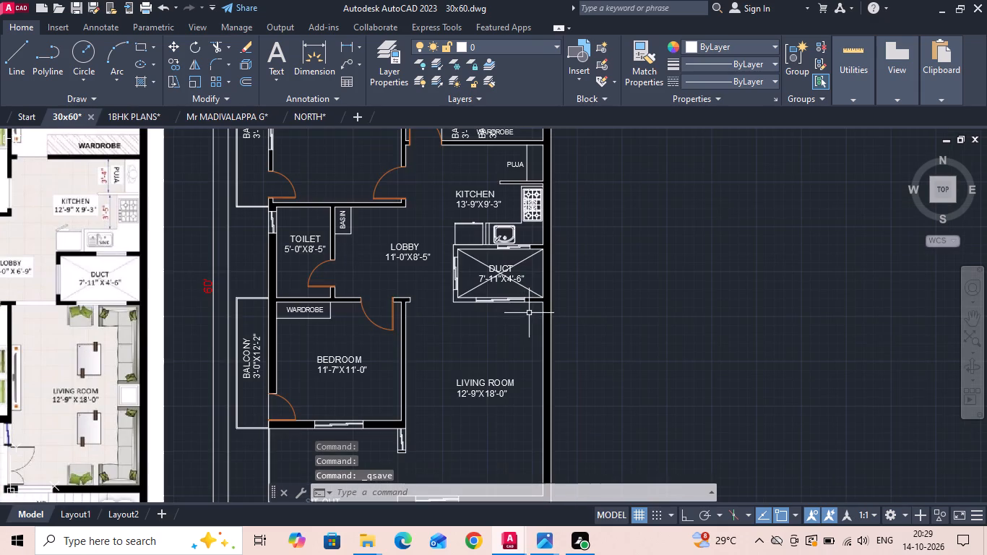
pyautogui.scroll(1, 449, 260)
pyautogui.press('g')
pyautogui.press('Escape')
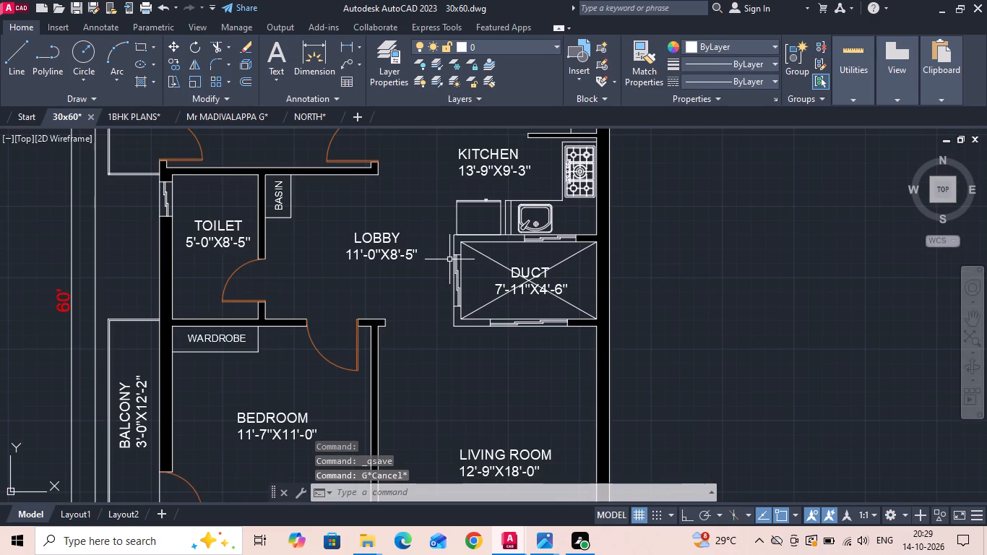
pyautogui.write('H')
pyautogui.press('space')
pyautogui.click(456, 239)
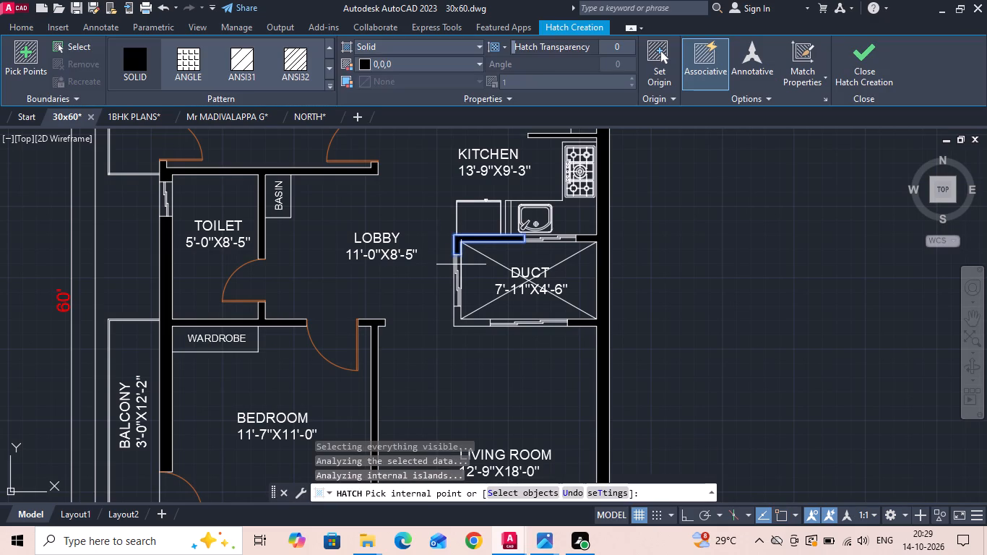
pyautogui.click(457, 323)
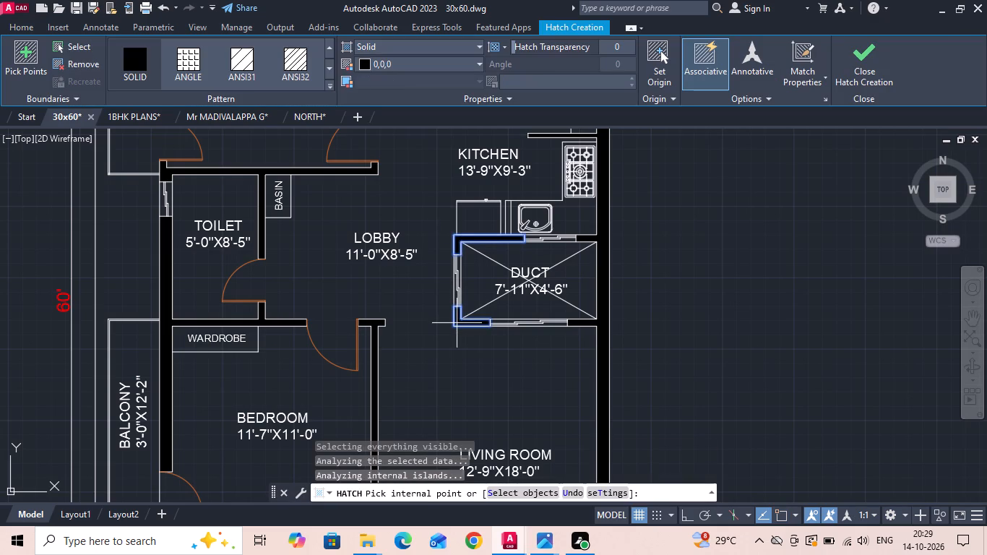
pyautogui.hotkey('ctrl', 's')
# Fill the short wall piece between the two sliding doors of the 12'-9"X3'-4" BALCONY in solid black 0,0,0.
pyautogui.scroll(-2, 457, 323)
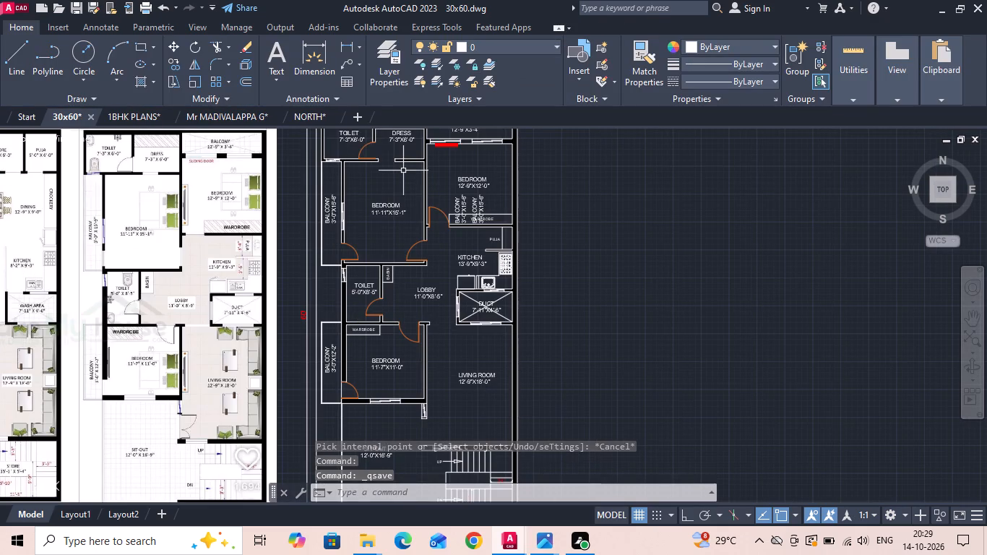
pyautogui.scroll(2, 376, 188)
pyautogui.moveTo(386, 289); pyautogui.dragTo(365, 450, button='middle')
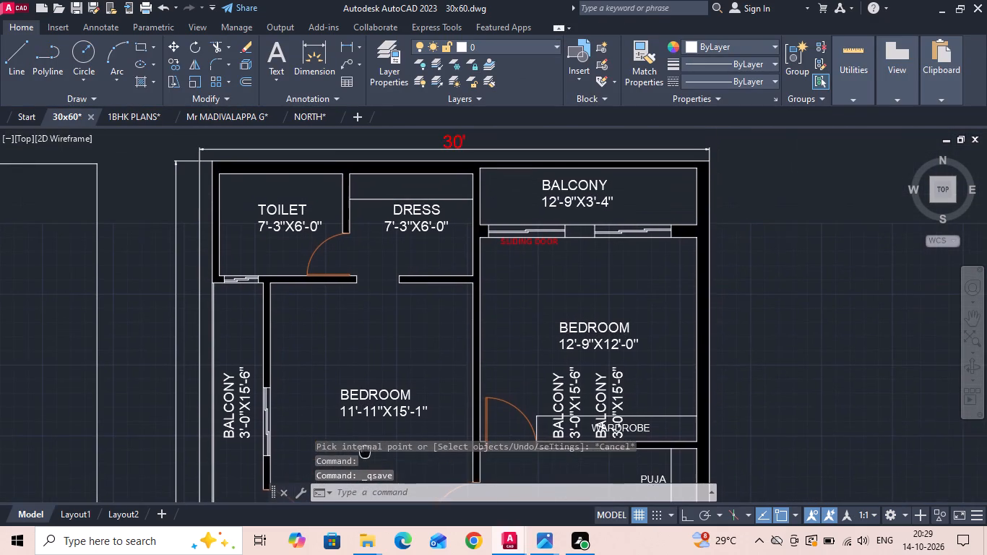
pyautogui.moveTo(365, 450); pyautogui.dragTo(357, 412, button='middle')
pyautogui.click(576, 191)
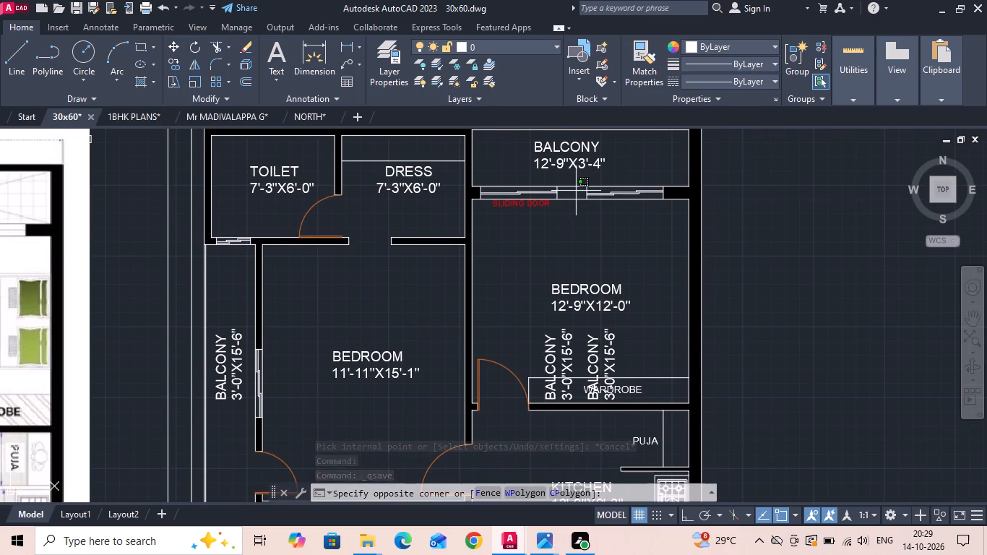
pyautogui.click(570, 195)
pyautogui.write('H')
pyautogui.press('space')
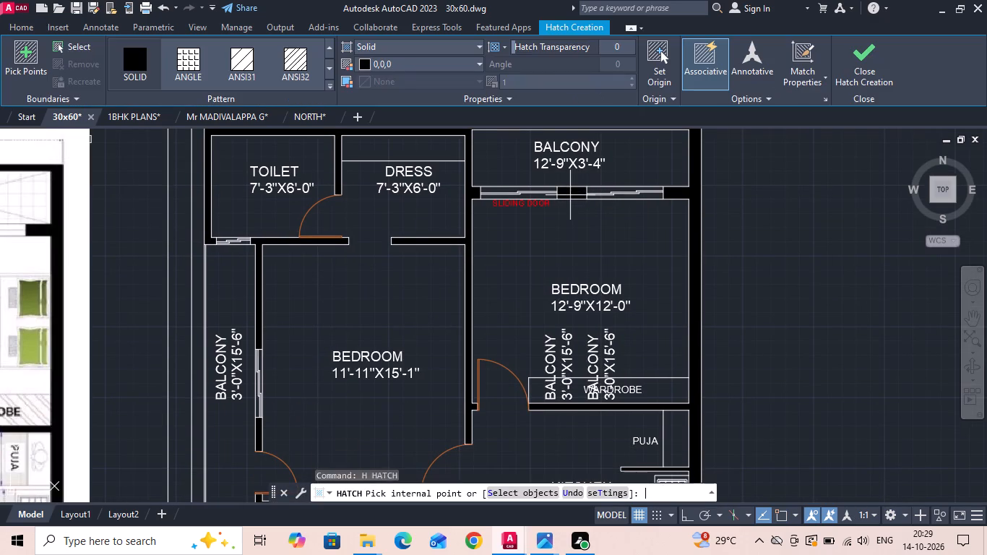
pyautogui.click(570, 195)
pyautogui.scroll(-2, 548, 231)
pyautogui.press('space')
# Fill the small wall stub beside the ground floor staircase, opposite the parking-side wall end, in solid black 0,0,0 and save.
pyautogui.scroll(-3, 540, 252)
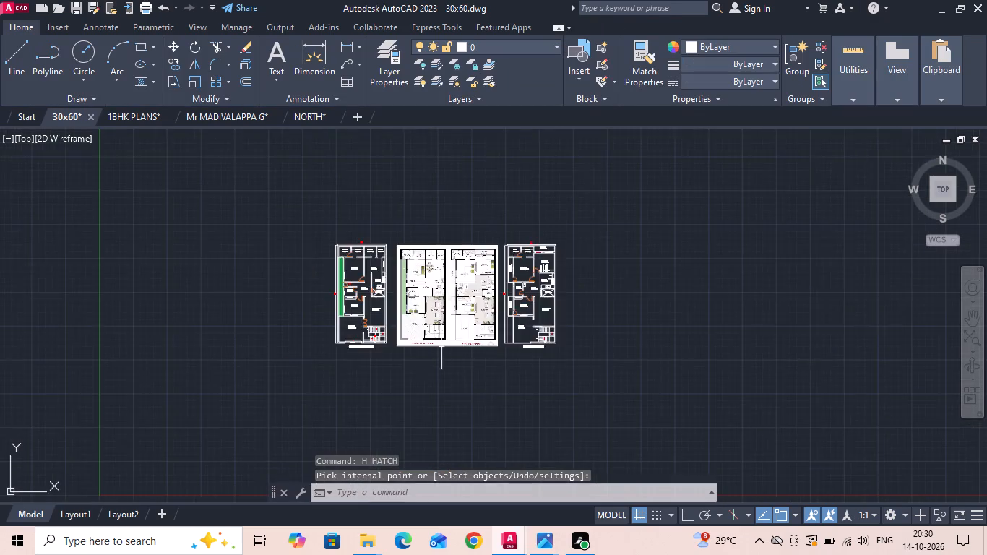
pyautogui.scroll(3, 423, 356)
pyautogui.scroll(6, 287, 284)
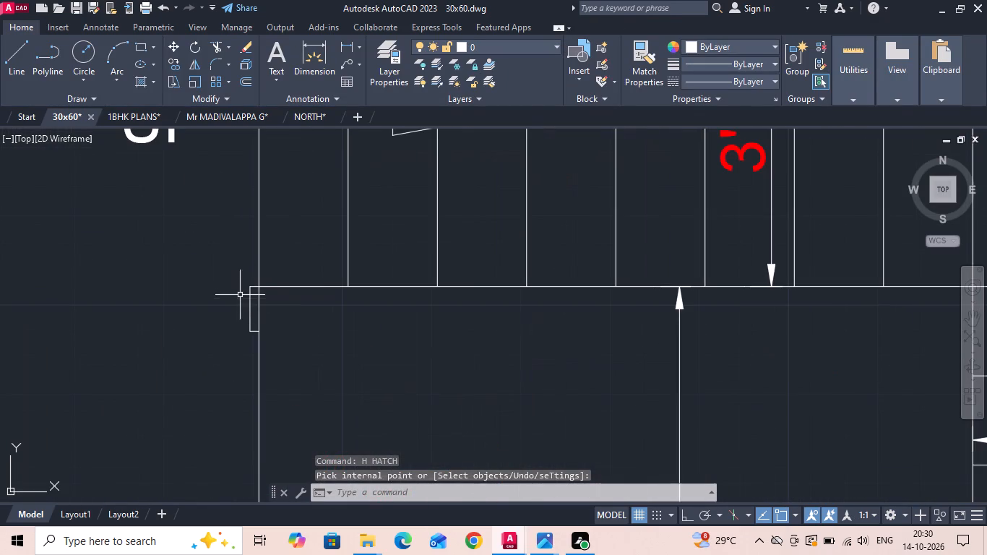
pyautogui.press('space')
pyautogui.click(254, 306)
pyautogui.press('space')
pyautogui.scroll(-2, 371, 309)
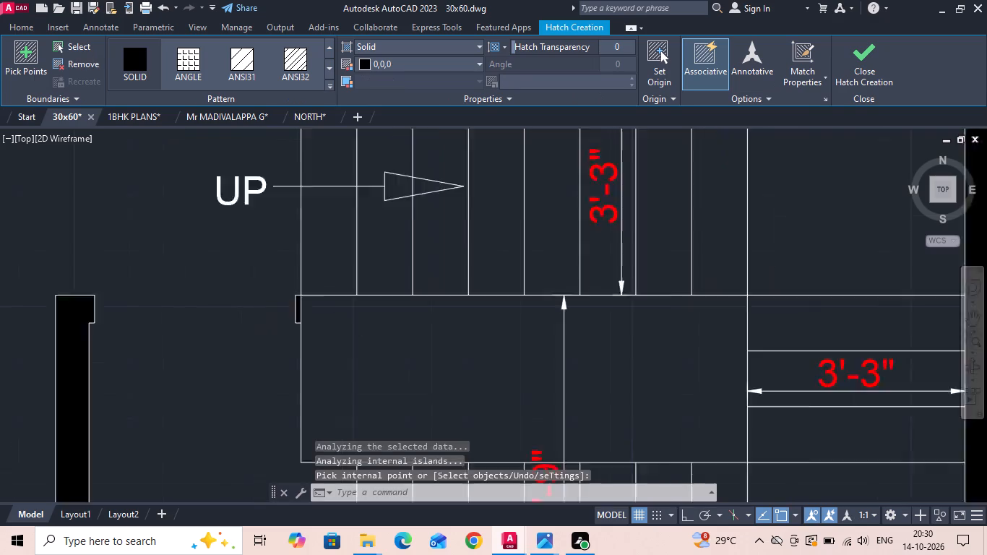
pyautogui.scroll(-3, 371, 309)
pyautogui.hotkey('ctrl', 's')
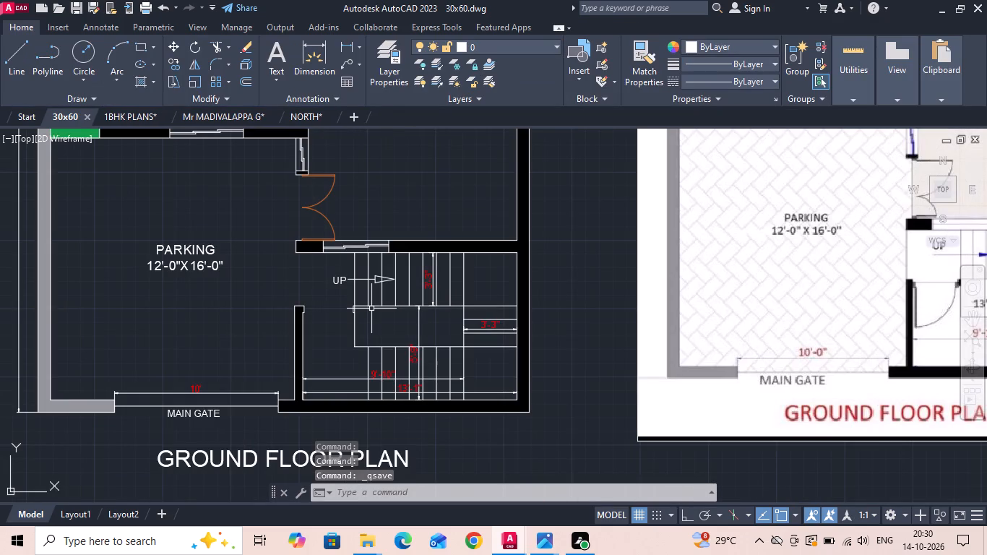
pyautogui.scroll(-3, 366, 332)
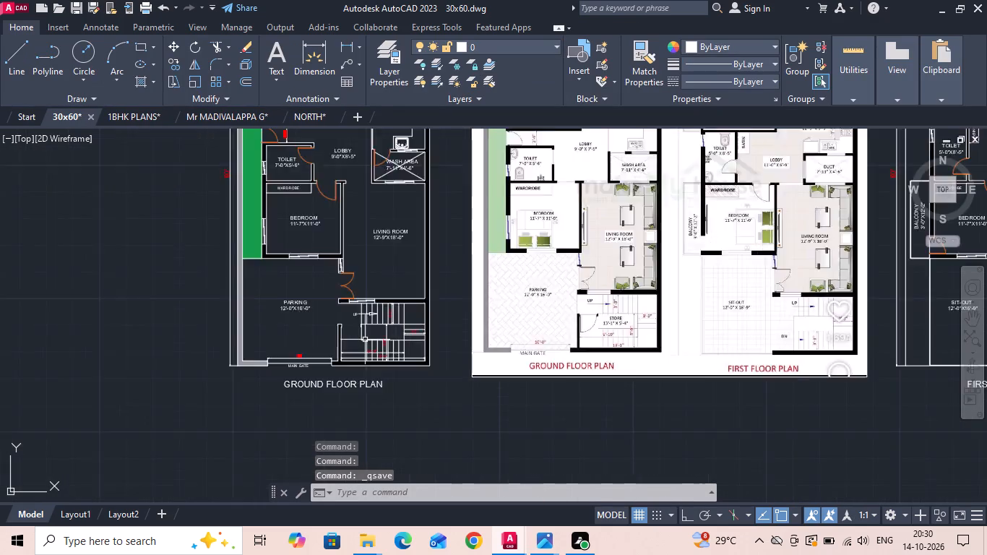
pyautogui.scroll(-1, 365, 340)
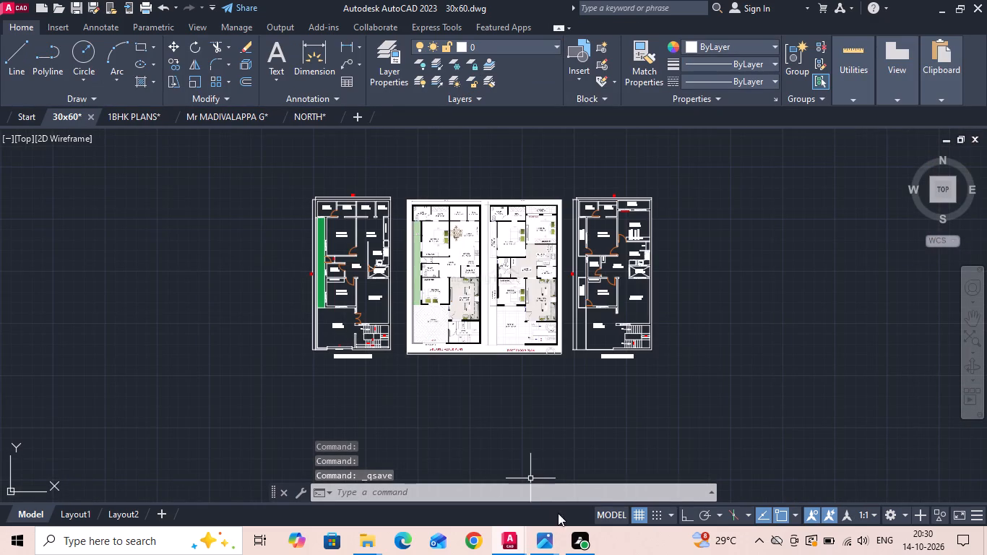
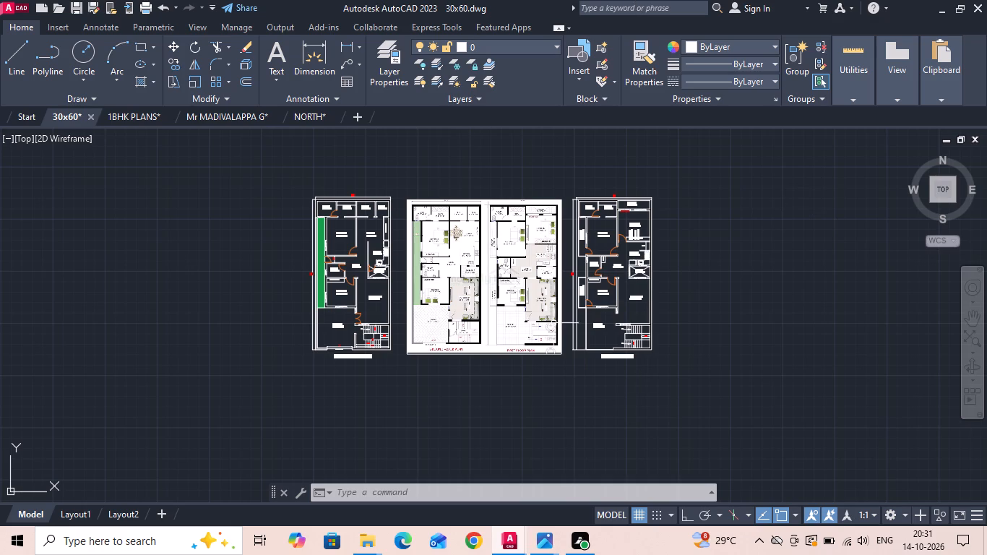
# Save the 30x60 drawing.
pyautogui.hotkey('ctrl', 's')
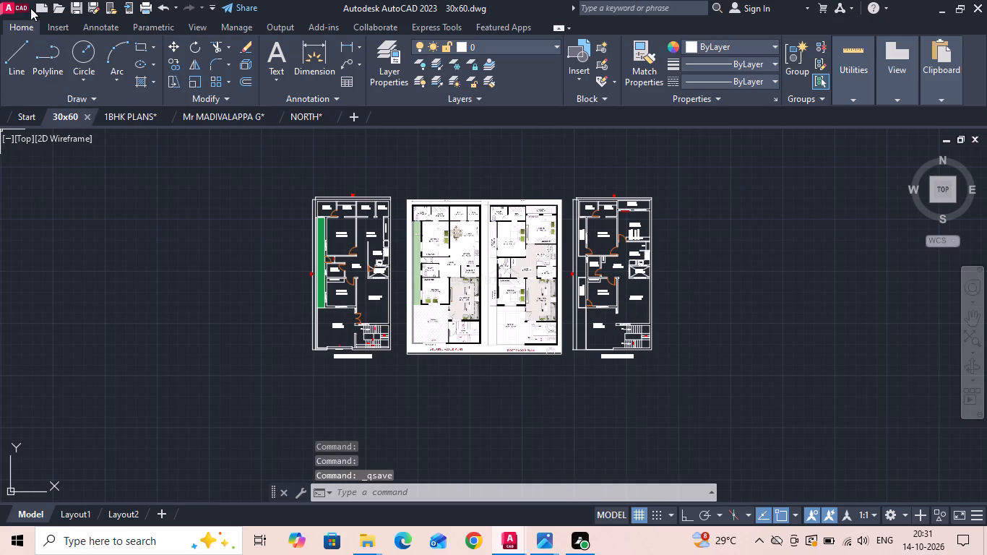
# Open the Living_room_furniture drawing from the Downloads folder.
pyautogui.click(12, 1)
pyautogui.click(21, 116)
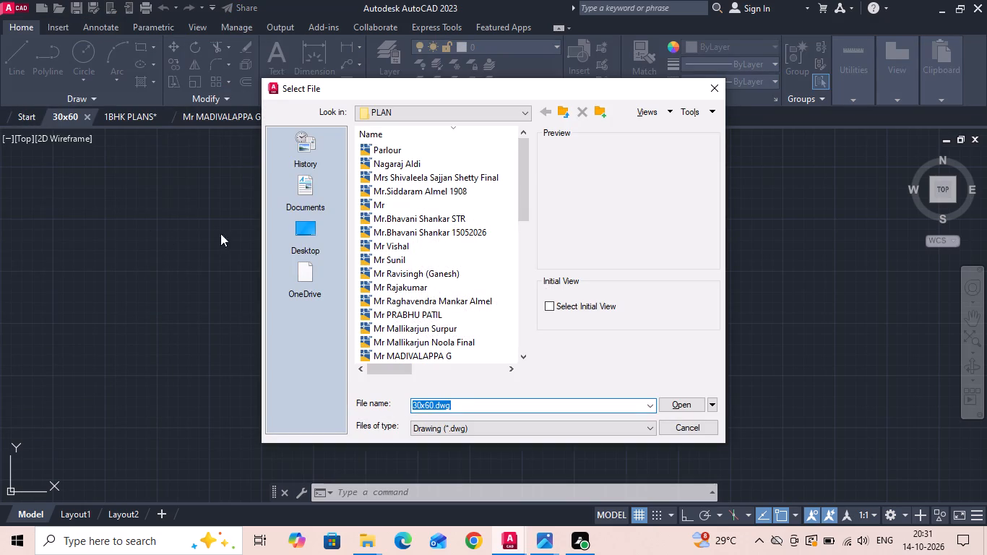
pyautogui.doubleClick(317, 237)
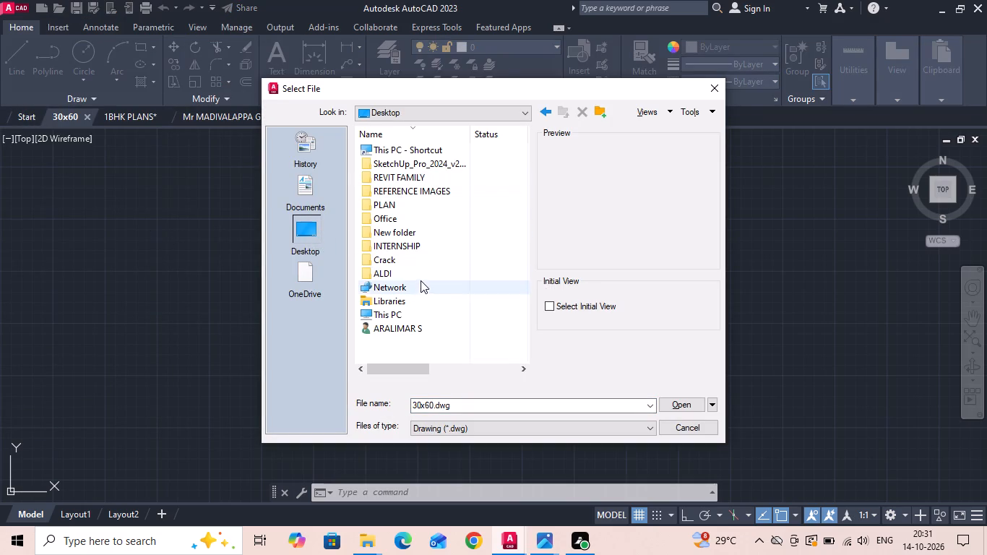
pyautogui.doubleClick(377, 309)
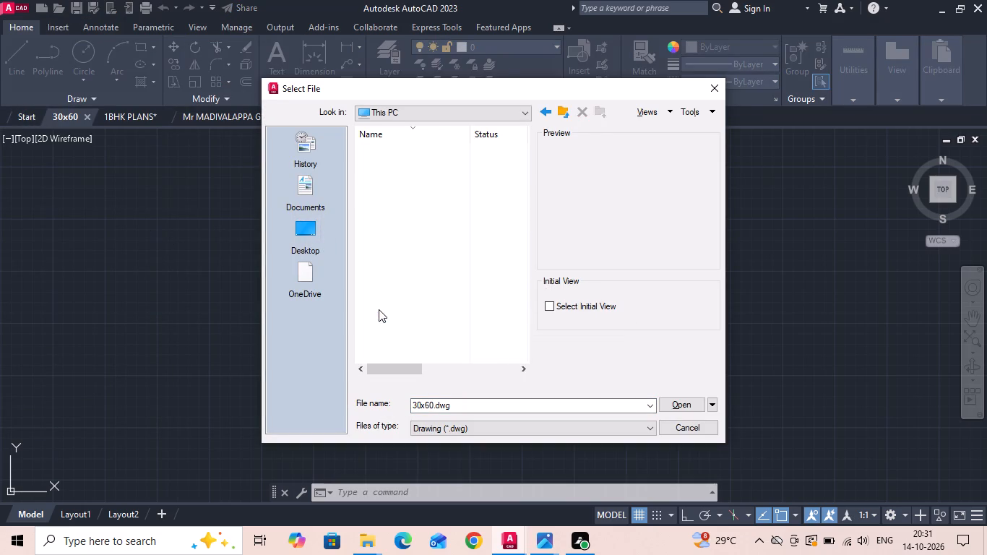
pyautogui.doubleClick(407, 215)
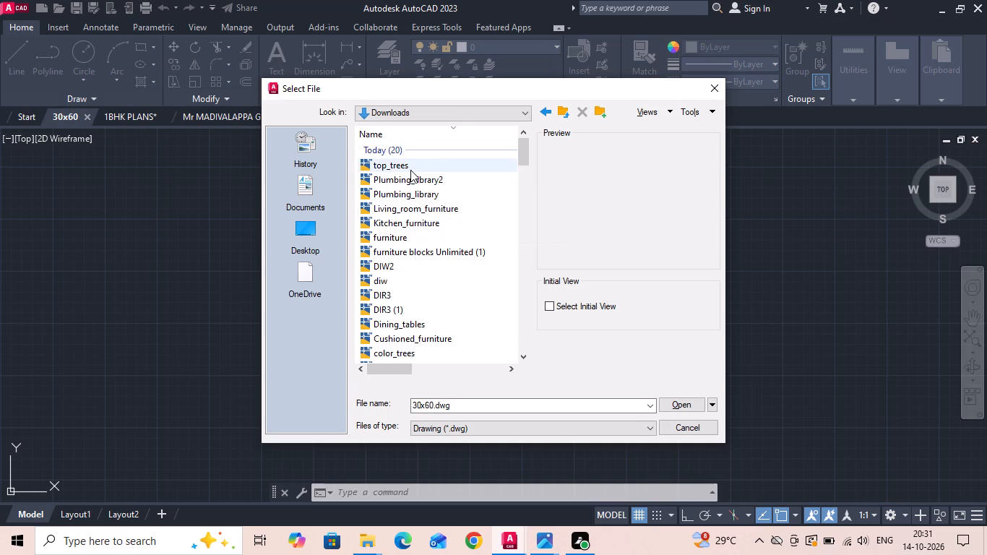
pyautogui.click(411, 207)
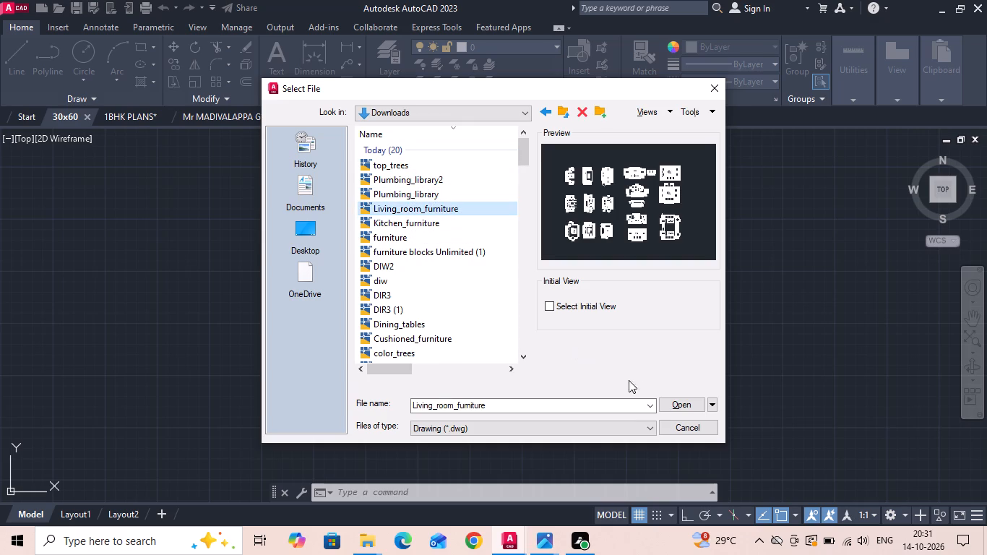
pyautogui.click(666, 402)
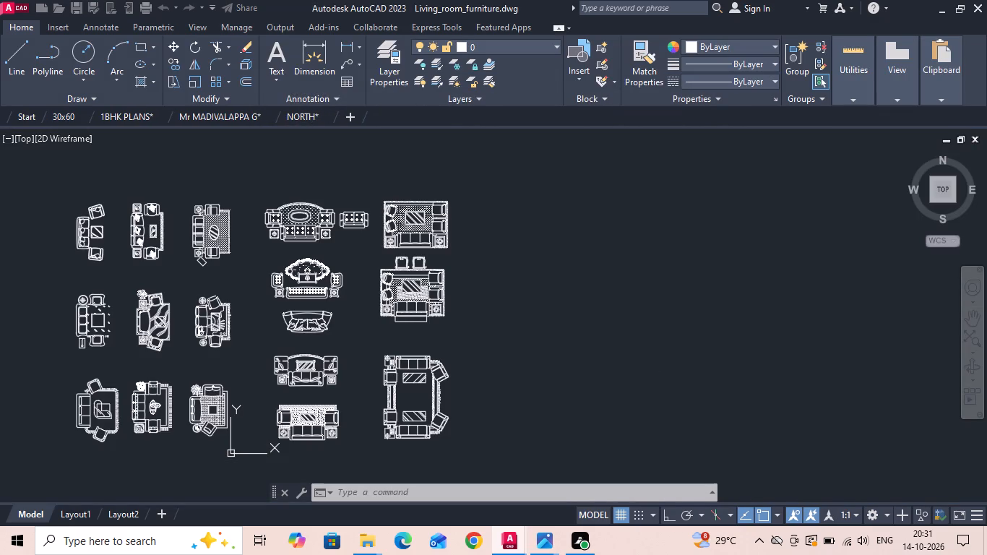
# Examine the sofa set blocks in the Living_room_furniture drawing for ones that suit the living room.
pyautogui.scroll(-5, 507, 305)
pyautogui.scroll(1, 504, 307)
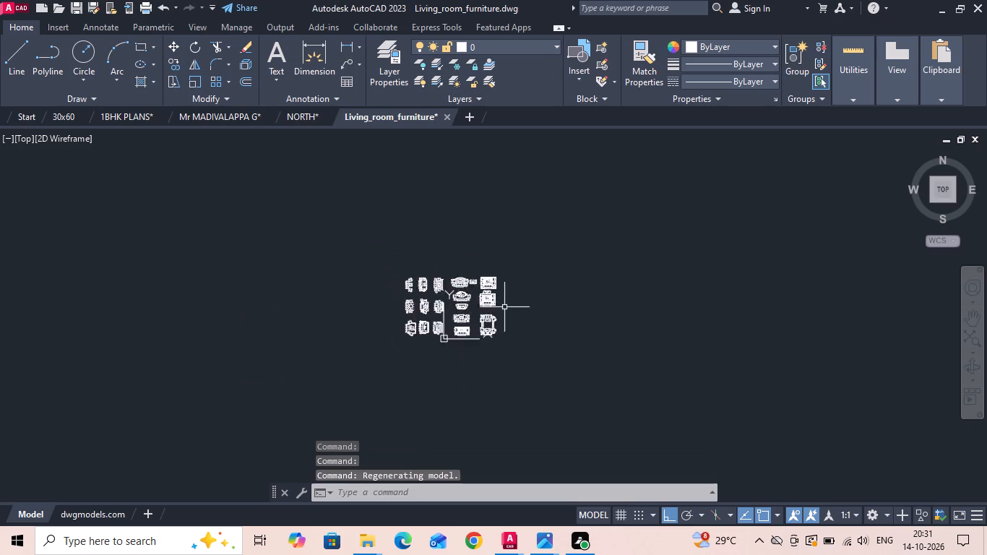
pyautogui.scroll(2, 504, 307)
pyautogui.scroll(3, 364, 308)
pyautogui.moveTo(361, 308); pyautogui.dragTo(402, 306, button='middle')
pyautogui.scroll(-1, 495, 287)
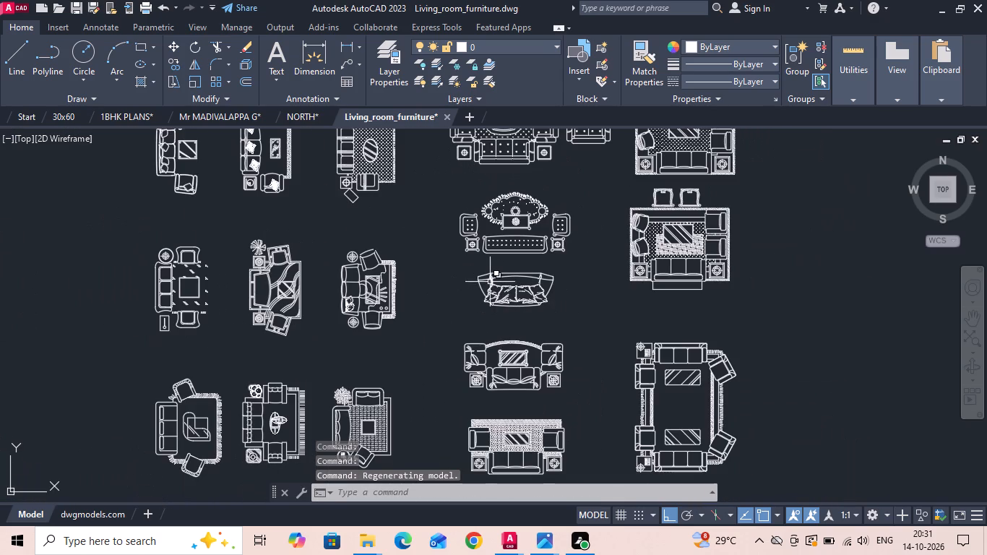
pyautogui.scroll(-1, 549, 277)
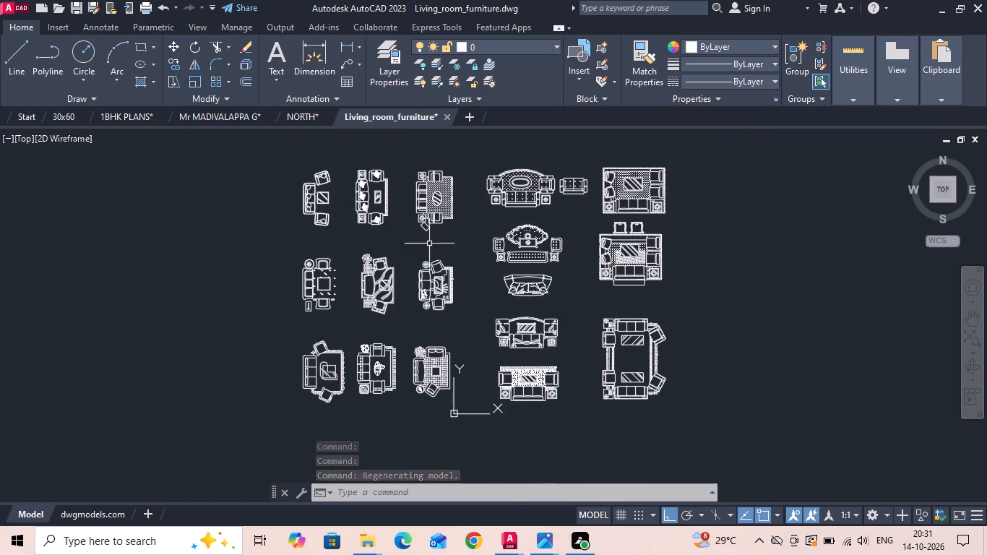
# Preview Kitchen_furniture, open the furniture drawing from the Downloads folder instead, and dismiss the AEC objects notice.
pyautogui.click(21, 7)
pyautogui.click(43, 132)
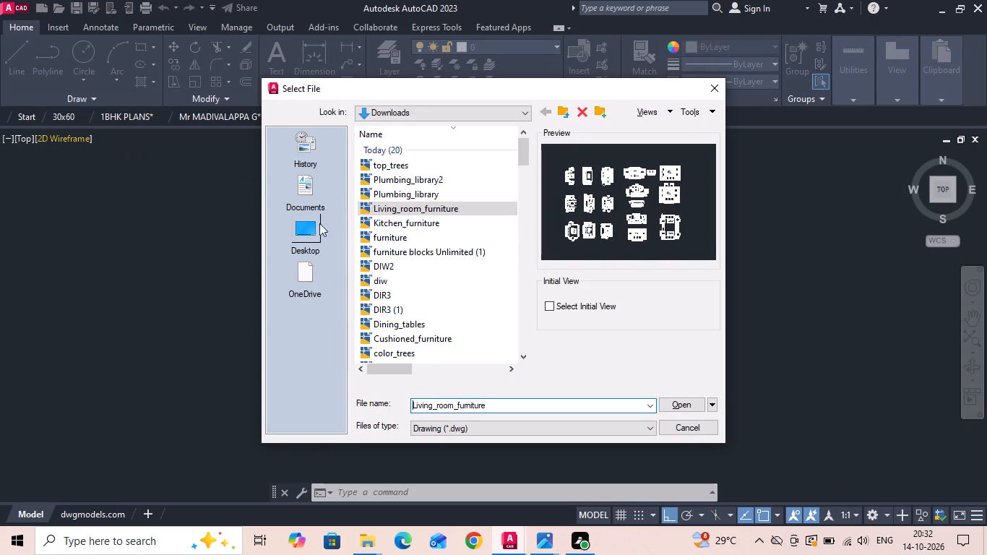
pyautogui.click(411, 221)
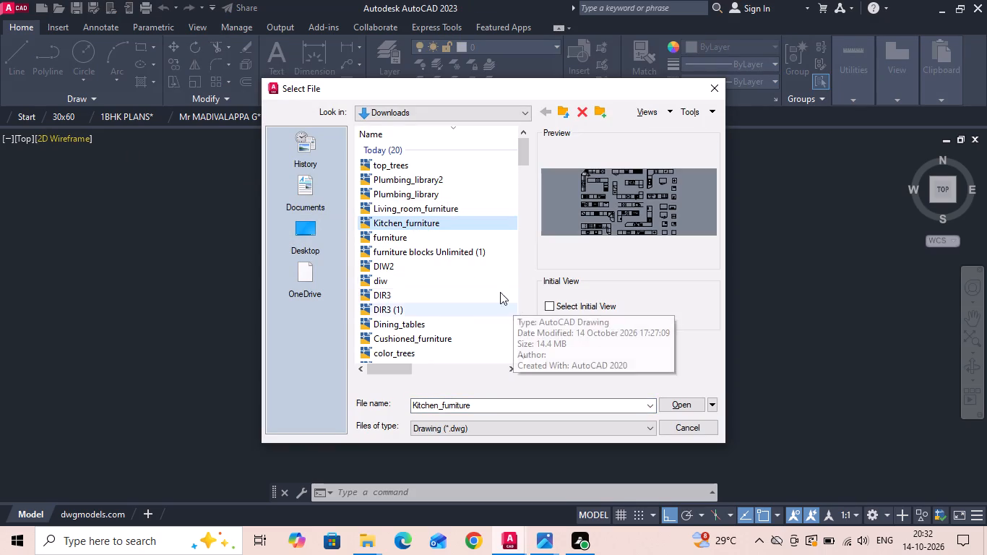
pyautogui.click(415, 238)
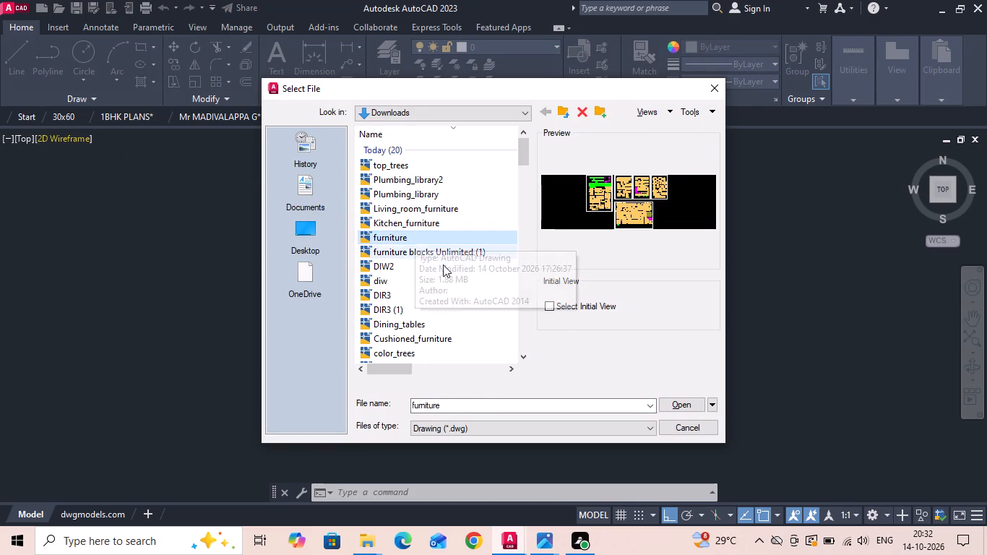
pyautogui.click(671, 401)
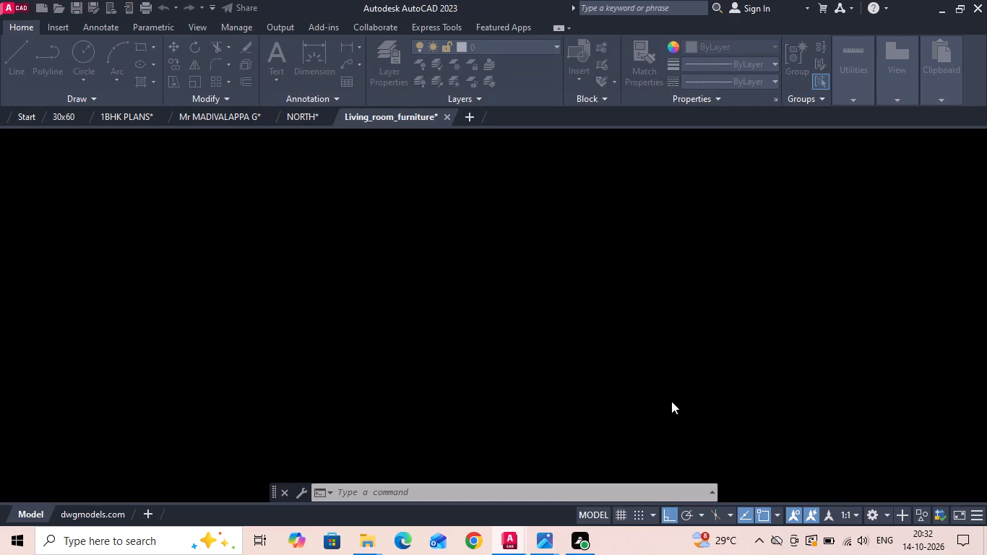
pyautogui.click(462, 238)
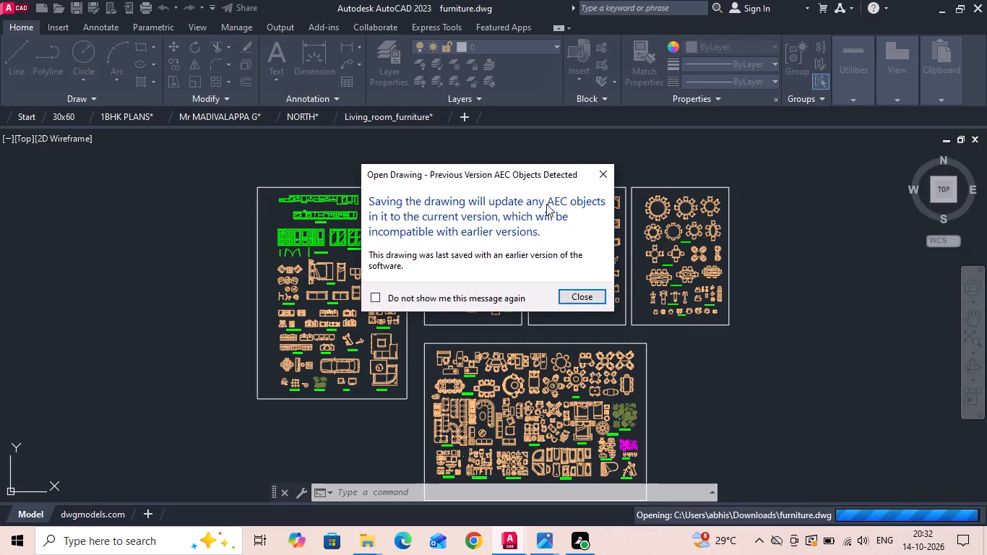
pyautogui.click(603, 171)
# Examine the furniture drawing's bed, sofa, dining, car and sanitary blocks, comparing them with the furnished 30x60 reference plan.
pyautogui.scroll(3, 343, 254)
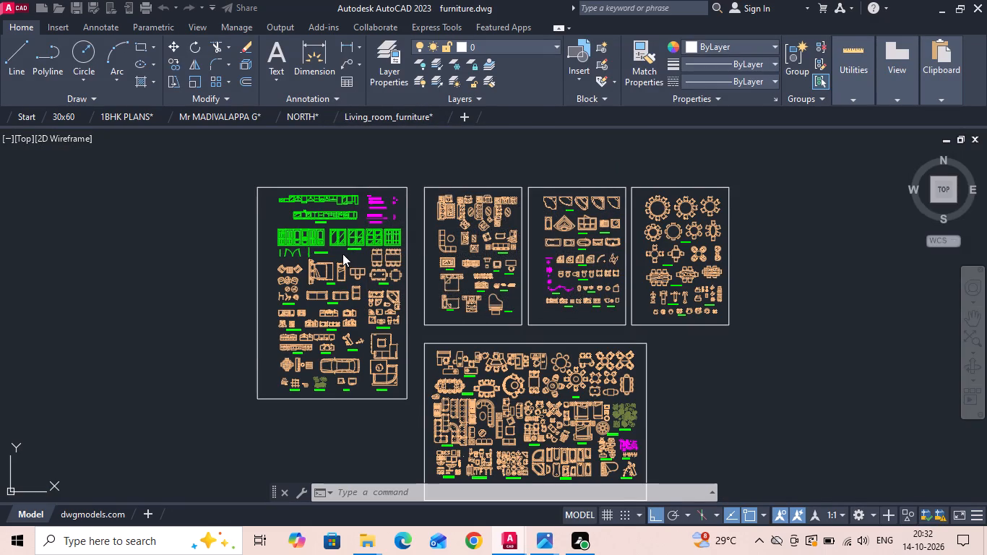
pyautogui.scroll(4, 306, 302)
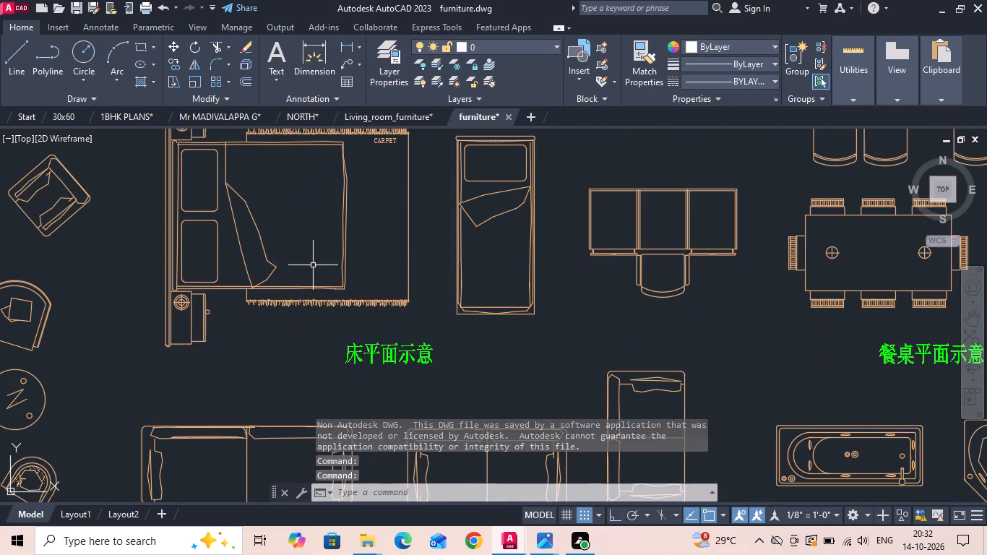
pyautogui.scroll(-1, 481, 269)
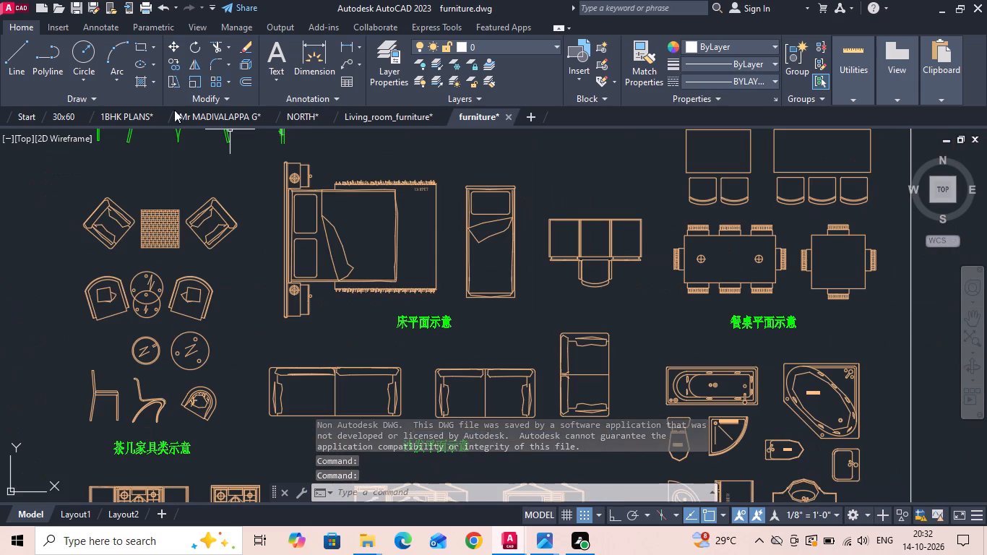
pyautogui.click(65, 119)
pyautogui.scroll(3, 346, 243)
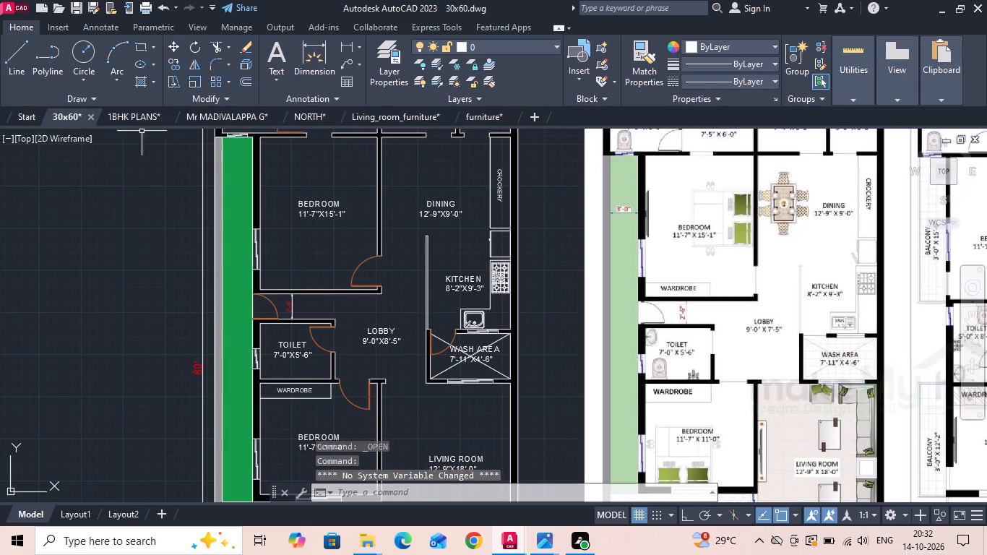
pyautogui.click(484, 121)
pyautogui.scroll(-1, 503, 218)
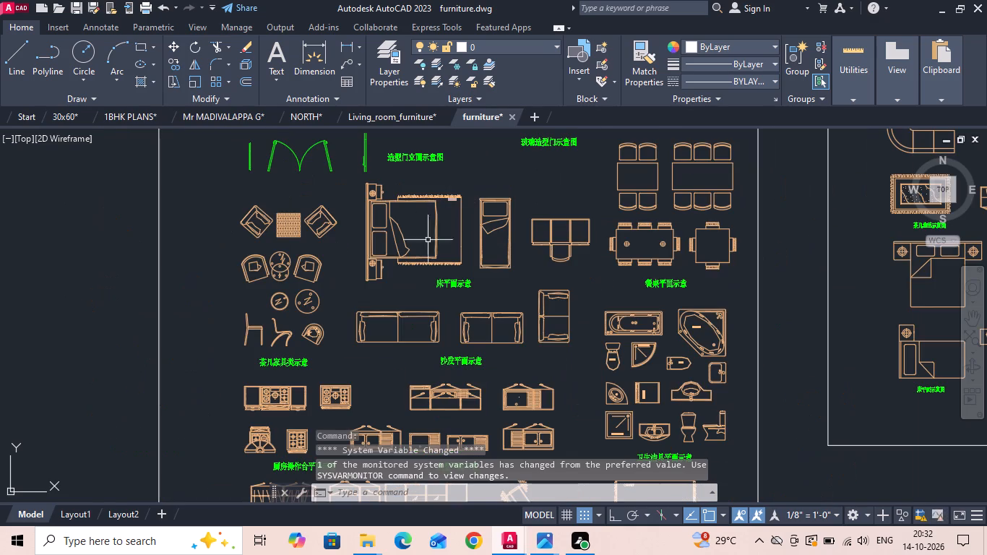
pyautogui.moveTo(393, 313); pyautogui.dragTo(371, 190, button='middle')
pyautogui.scroll(-1, 363, 246)
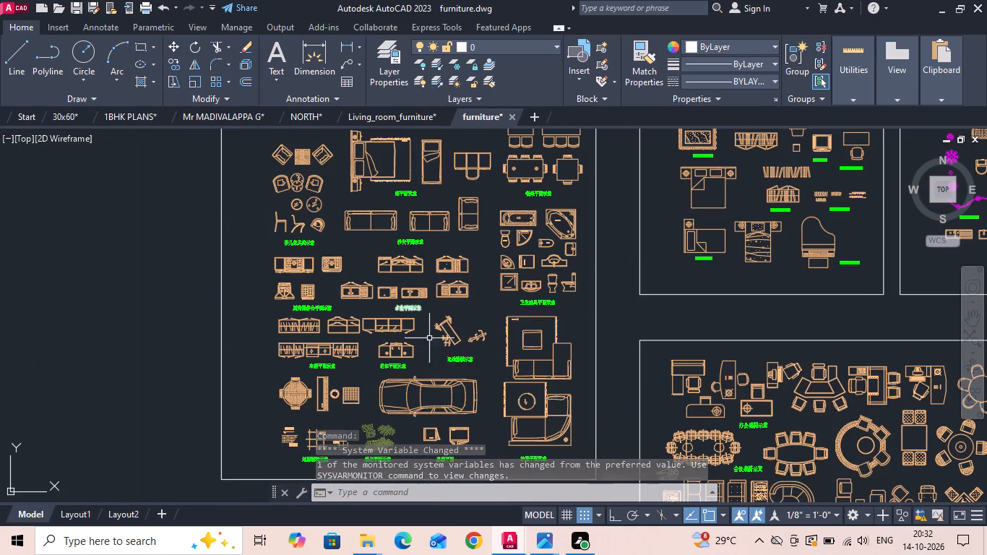
pyautogui.moveTo(453, 357); pyautogui.dragTo(409, 254, button='middle')
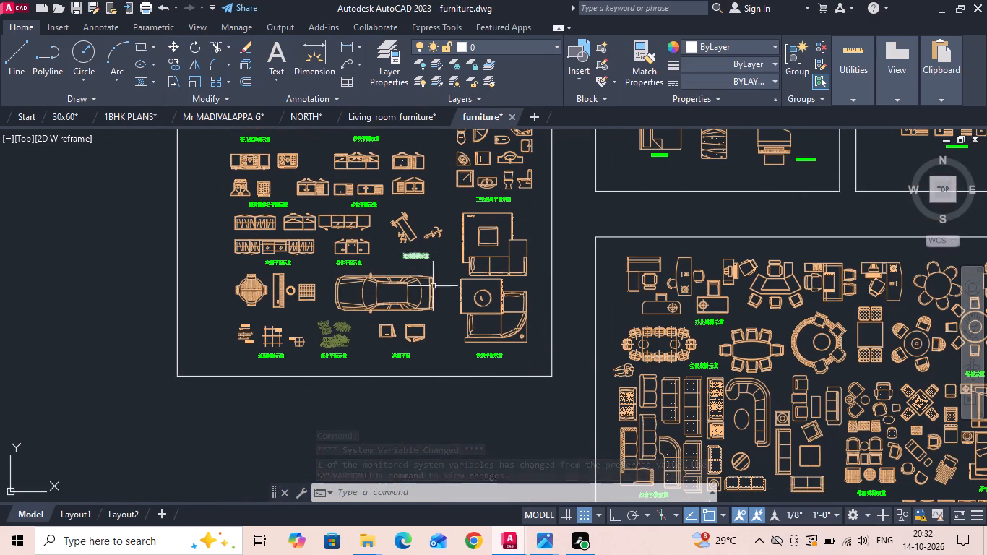
pyautogui.moveTo(642, 365); pyautogui.dragTo(497, 286, button='middle')
pyautogui.moveTo(682, 338); pyautogui.dragTo(485, 246, button='middle')
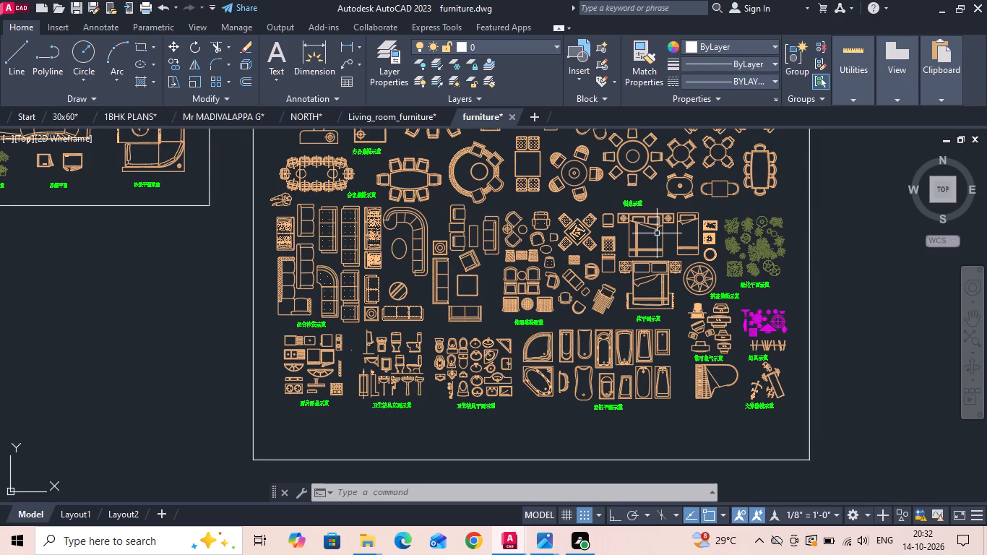
pyautogui.scroll(1, 666, 251)
pyautogui.scroll(2, 345, 421)
pyautogui.moveTo(345, 384); pyautogui.dragTo(382, 356, button='middle')
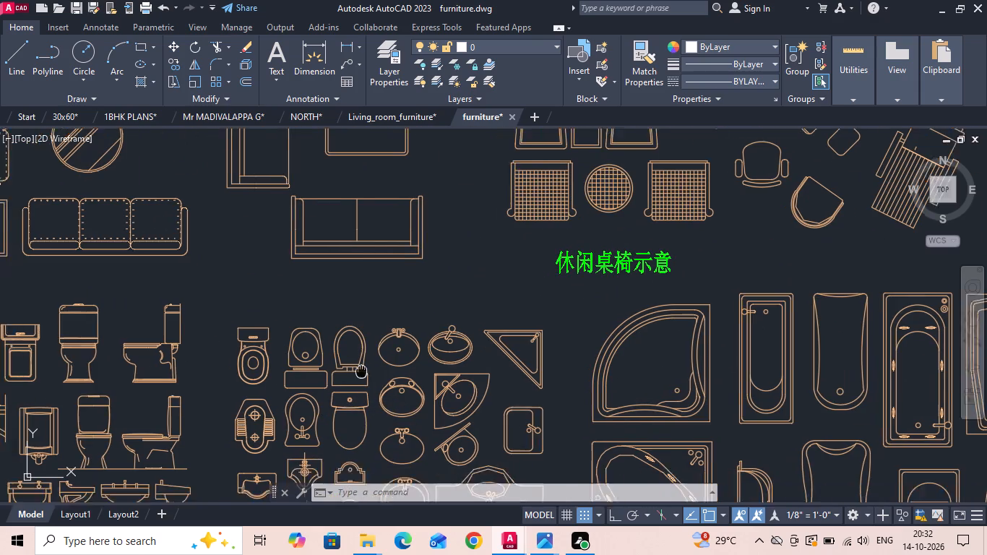
pyautogui.moveTo(382, 356); pyautogui.dragTo(491, 304, button='middle')
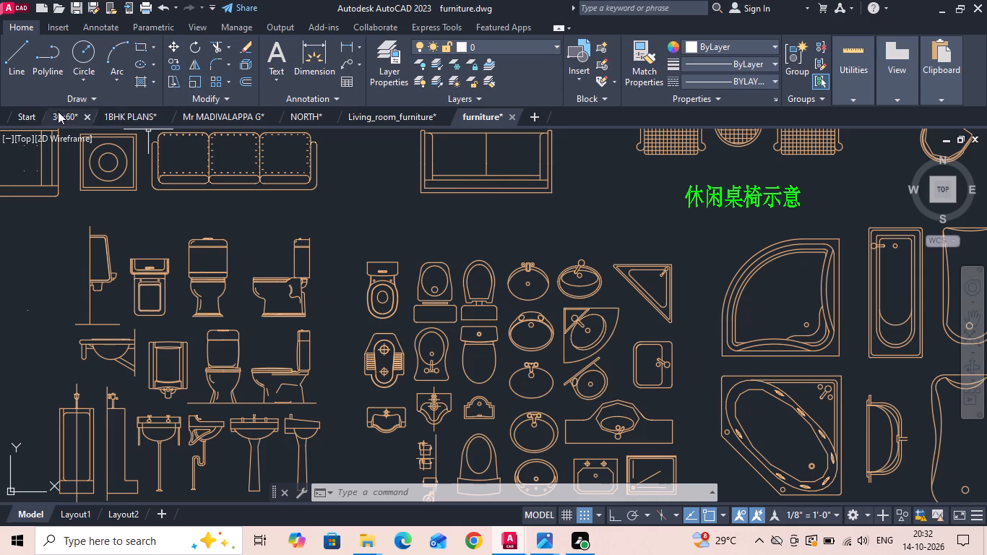
# Check the reference plan's 7'-0"X5'-6" TOILET fixtures and select the rectangular-tank toilet among the furniture drawing's plan-view sanitary blocks.
pyautogui.click(58, 111)
pyautogui.scroll(2, 648, 356)
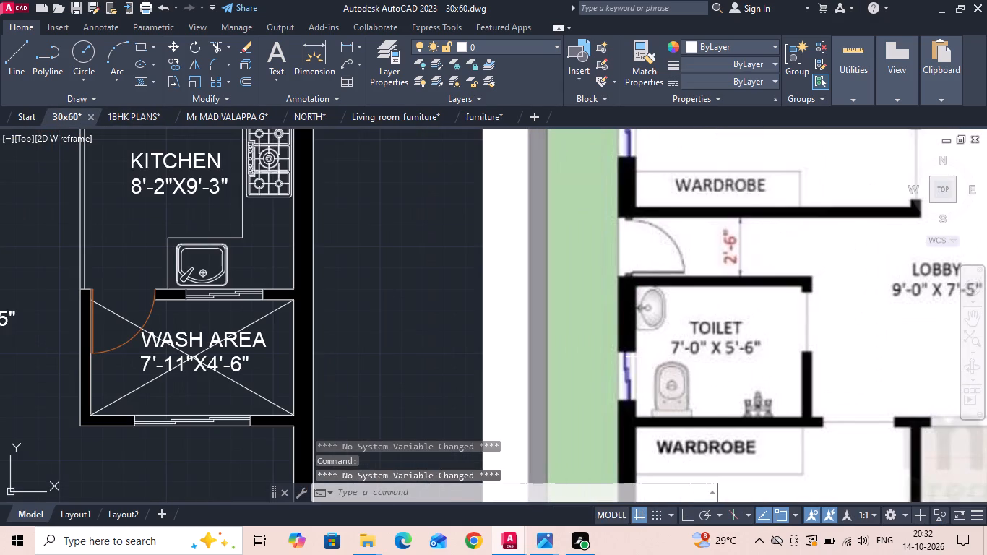
pyautogui.click(484, 121)
pyautogui.moveTo(478, 360); pyautogui.dragTo(464, 249, button='middle')
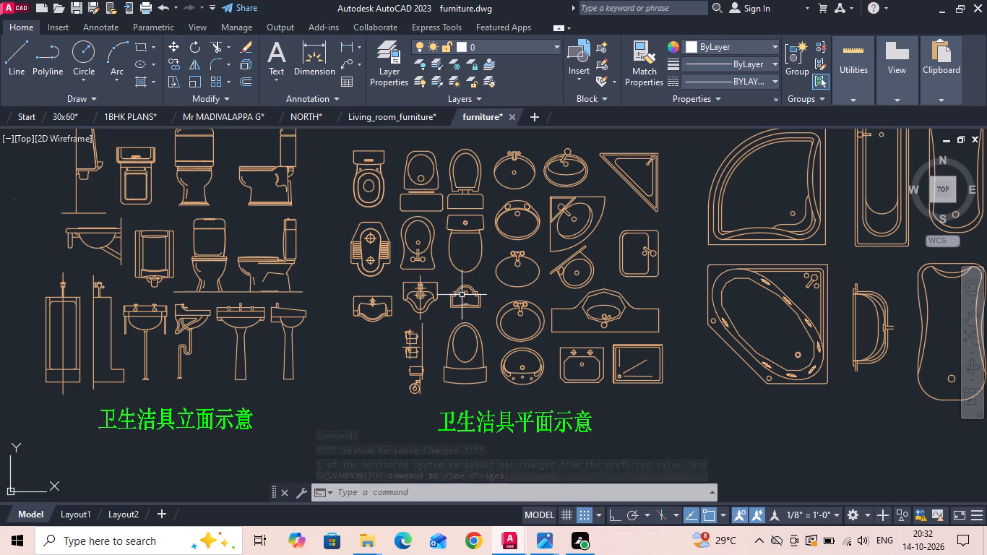
pyautogui.moveTo(413, 227); pyautogui.dragTo(449, 332, button='middle')
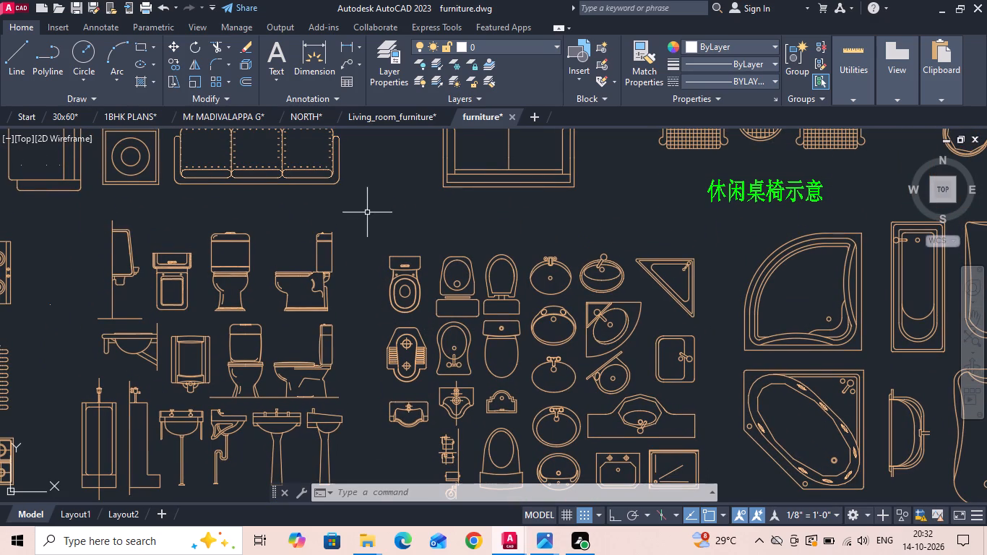
pyautogui.moveTo(371, 242); pyautogui.dragTo(377, 255)
pyautogui.click(421, 327)
# Examine the furniture drawing's plan-view bed, seating, dining and sanitary blocks across its framed sheets for ones that suit the plan.
pyautogui.scroll(-2, 362, 269)
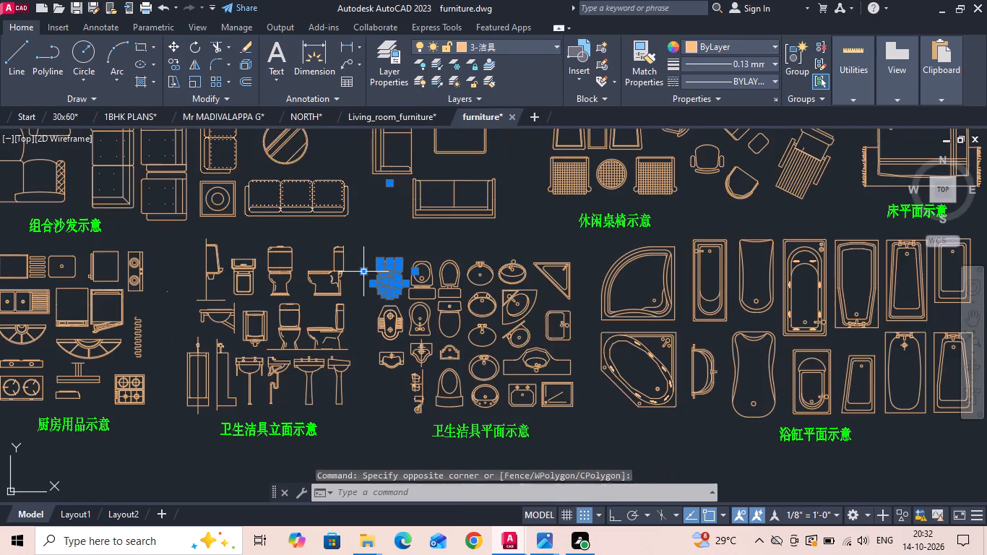
pyautogui.scroll(-1, 638, 216)
pyautogui.moveTo(639, 219); pyautogui.dragTo(637, 300, button='middle')
pyautogui.scroll(2, 671, 267)
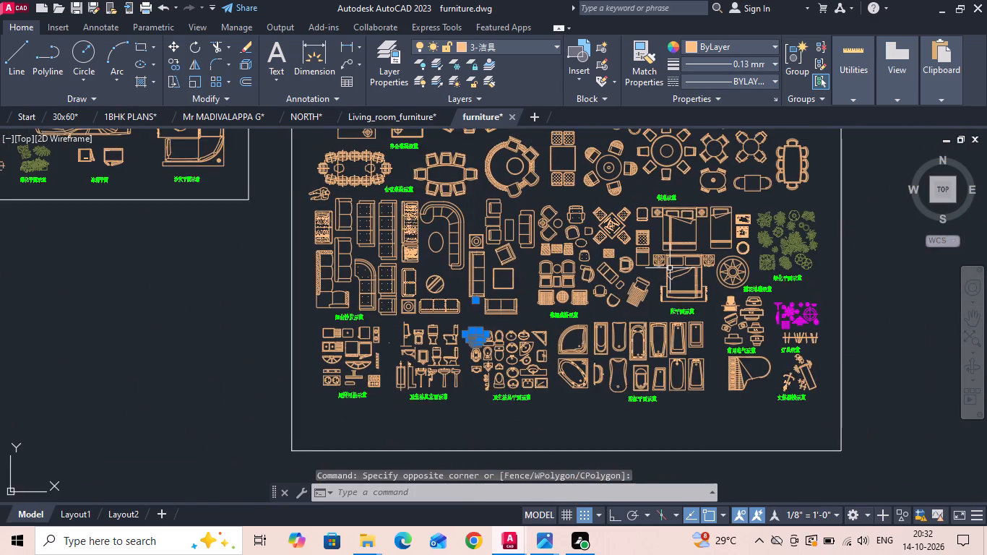
pyautogui.moveTo(672, 308); pyautogui.dragTo(671, 371, button='middle')
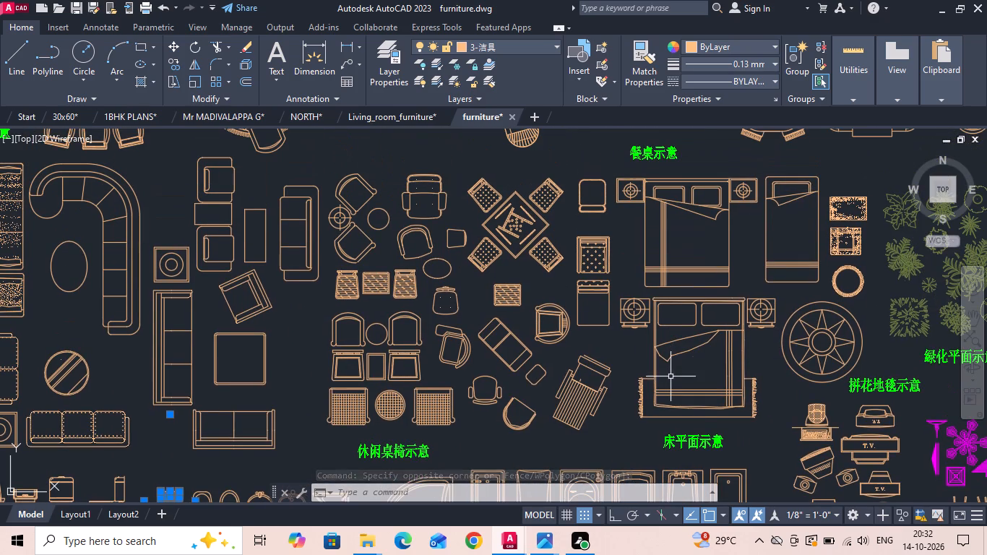
pyautogui.scroll(-1, 681, 410)
pyautogui.moveTo(338, 318); pyautogui.dragTo(346, 358, button='middle')
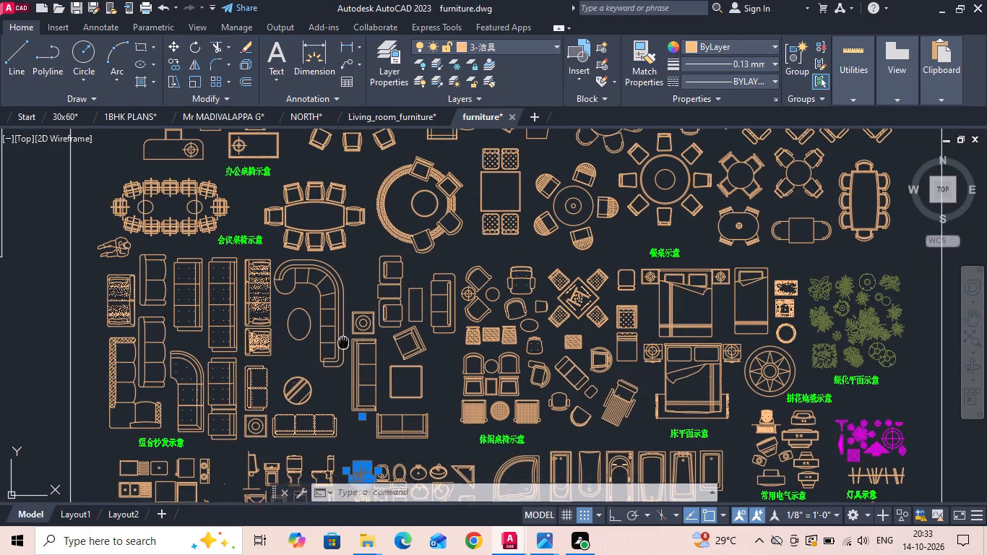
pyautogui.moveTo(346, 358); pyautogui.dragTo(351, 416, button='middle')
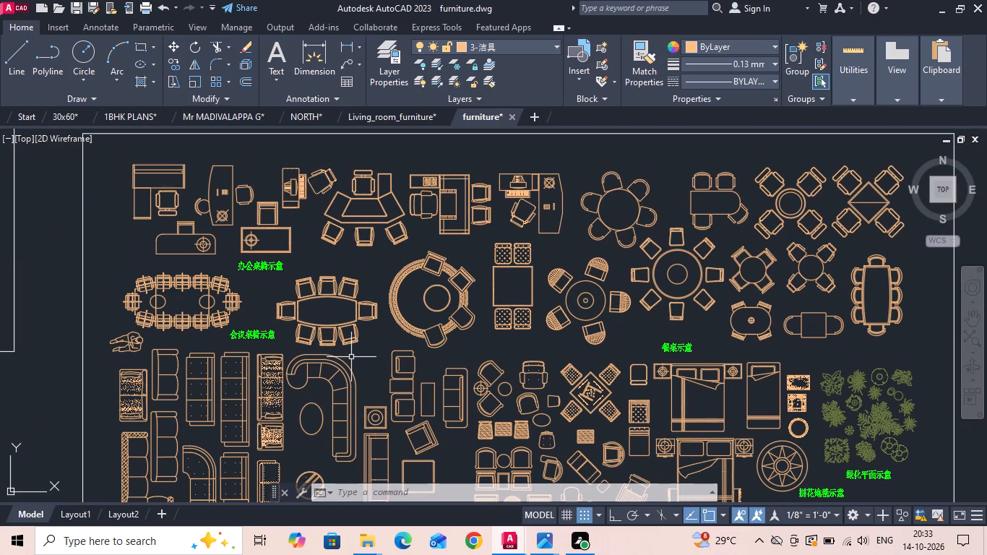
pyautogui.scroll(-1, 352, 370)
pyautogui.moveTo(356, 308); pyautogui.dragTo(376, 428, button='middle')
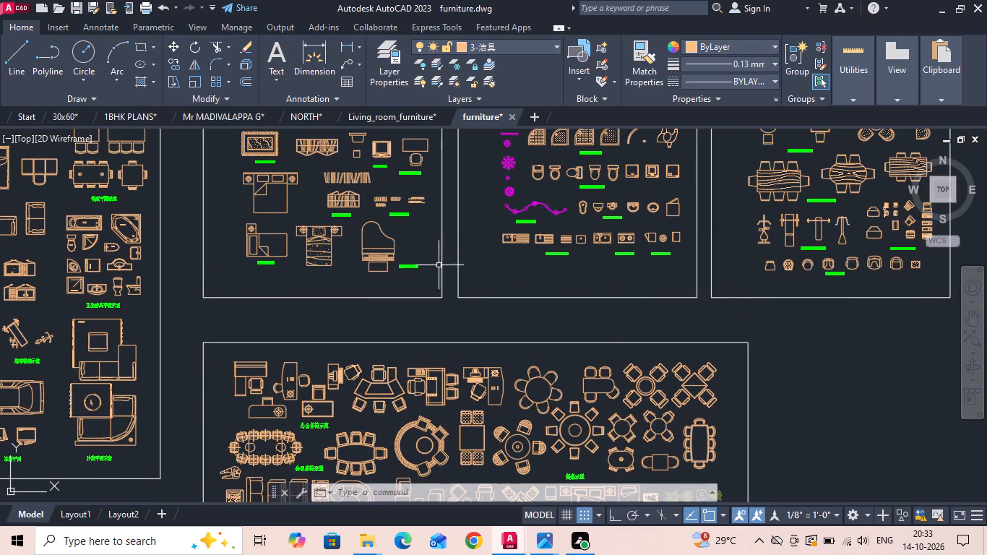
pyautogui.scroll(2, 645, 176)
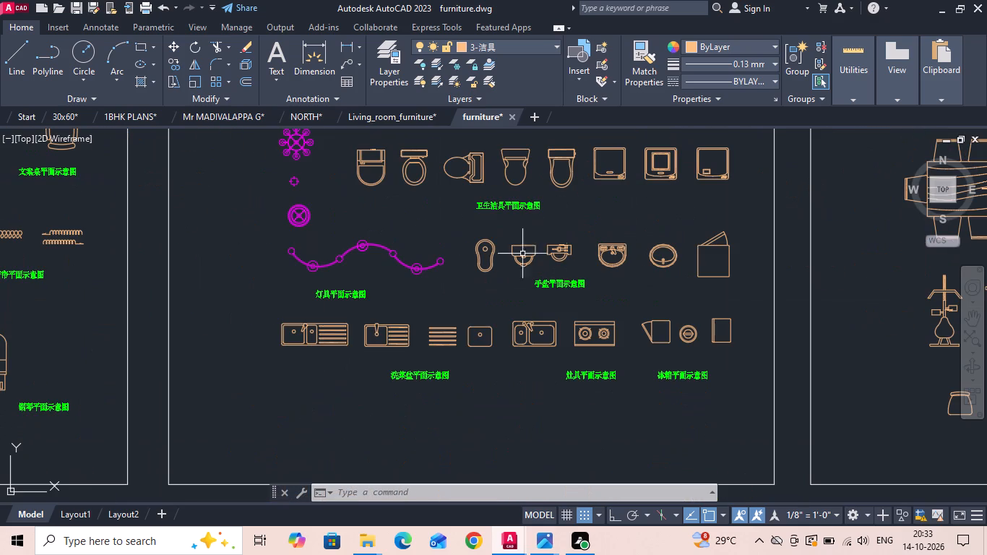
pyautogui.scroll(-2, 381, 346)
pyautogui.moveTo(665, 296); pyautogui.dragTo(678, 361, button='middle')
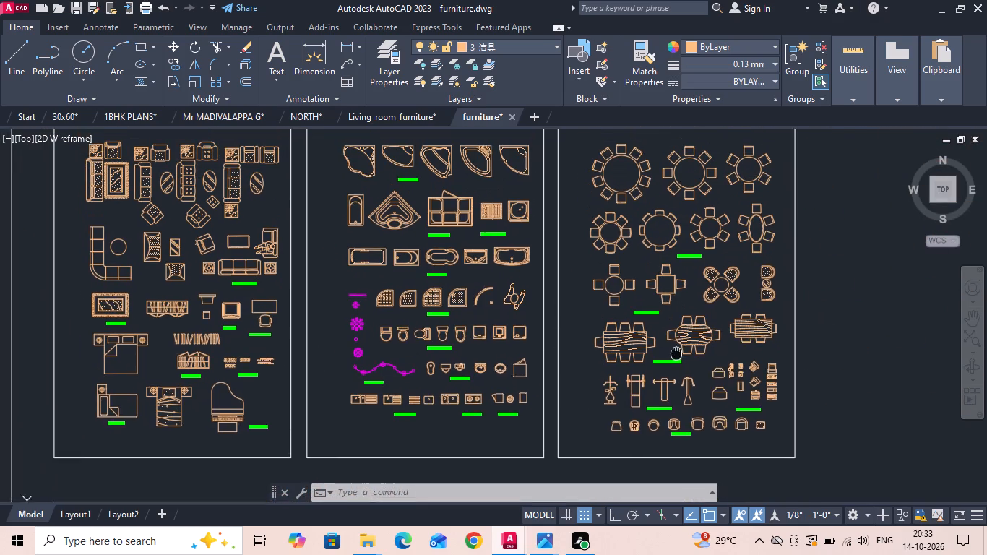
pyautogui.moveTo(678, 361); pyautogui.dragTo(687, 405, button='middle')
# Preview the Downloads drawings and open AUTOCAD_Library, choosing to replace the missing SHX file and dismissing the AEC objects notice.
pyautogui.click(4, 9)
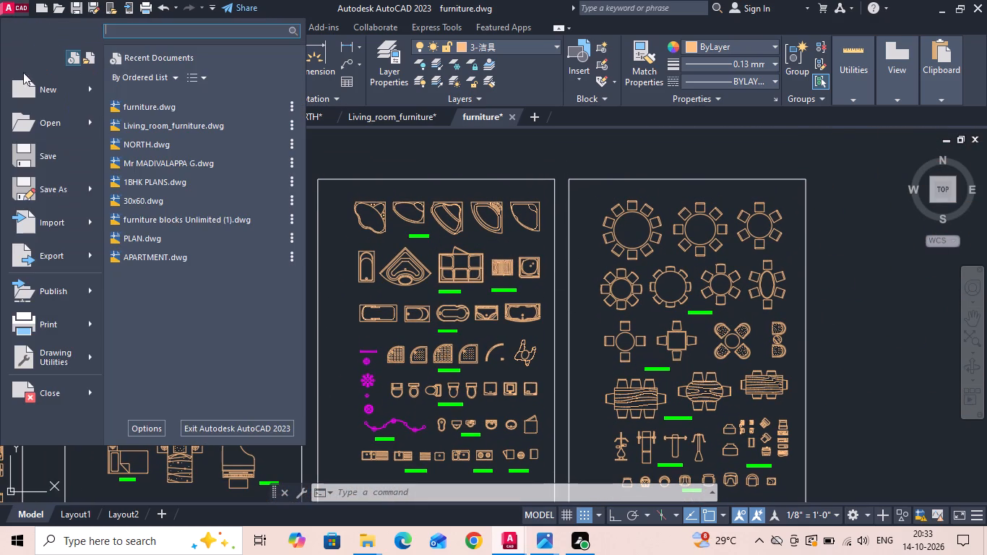
pyautogui.click(37, 121)
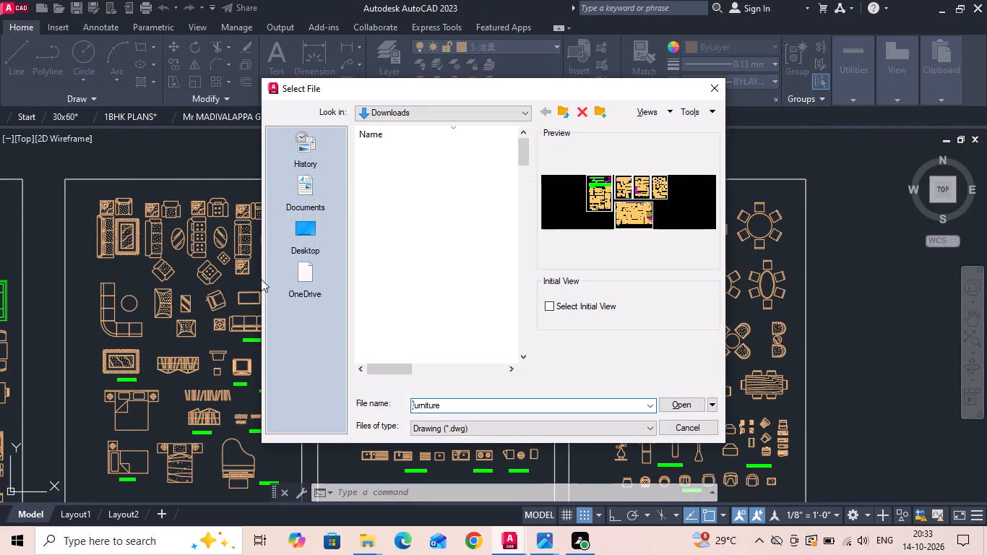
pyautogui.click(389, 316)
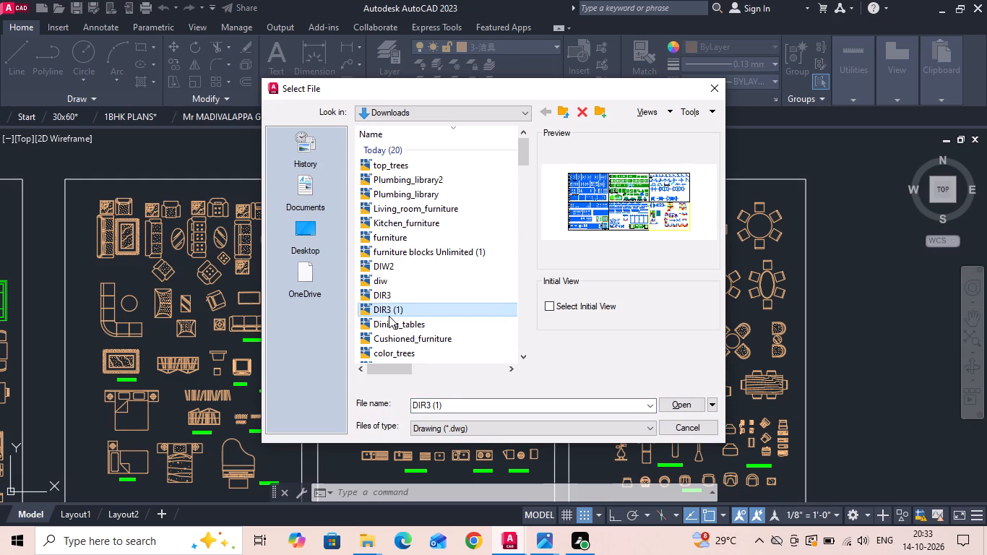
pyautogui.click(391, 320)
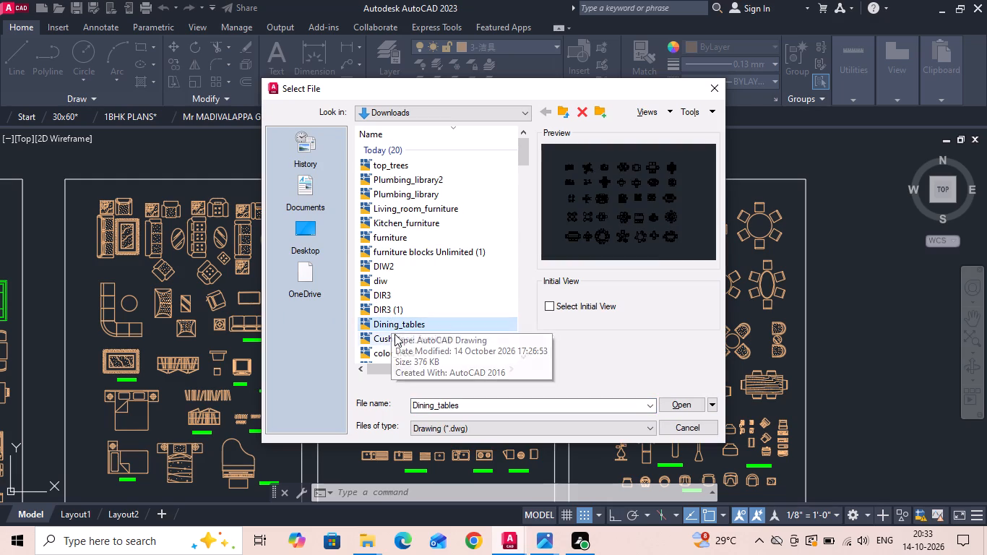
pyautogui.click(395, 338)
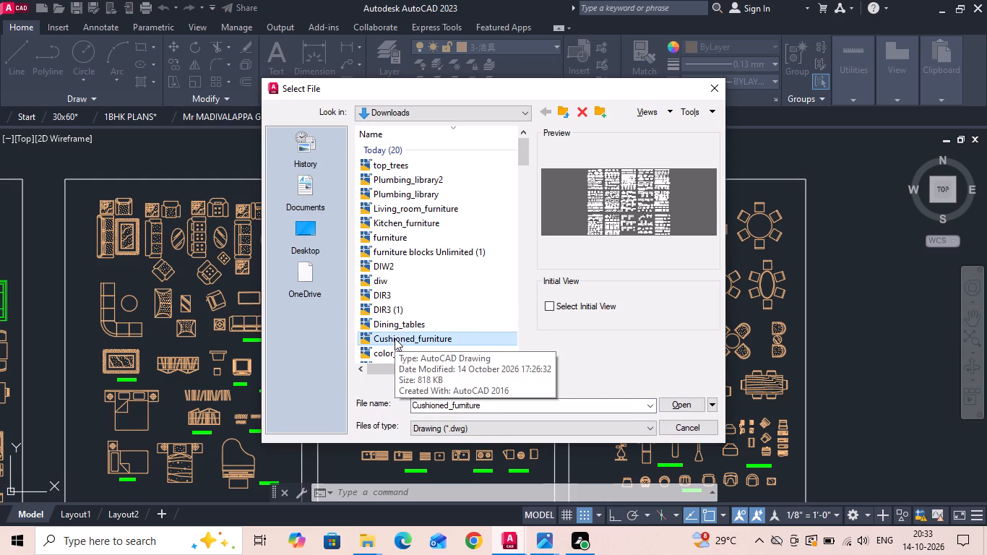
pyautogui.click(394, 351)
pyautogui.scroll(-2, 394, 351)
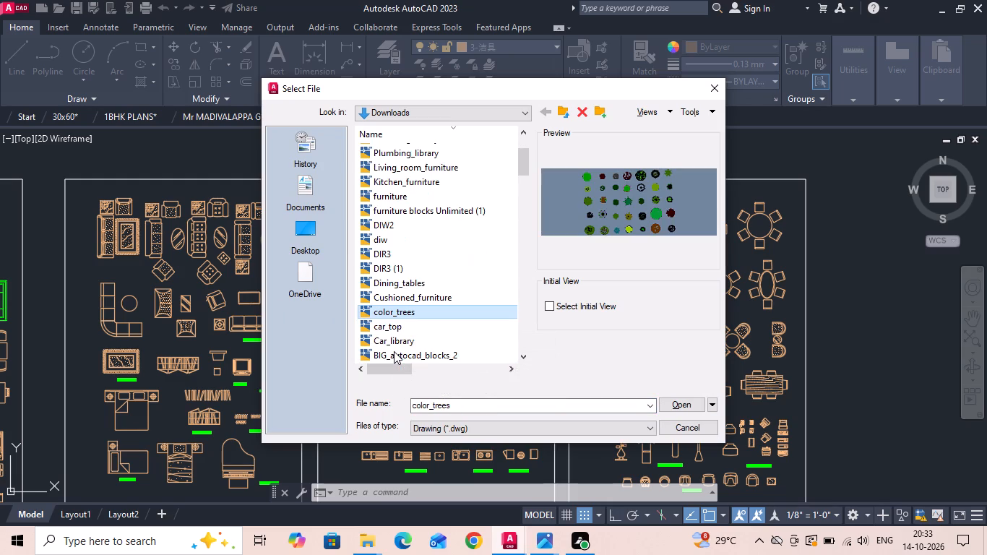
pyautogui.click(394, 347)
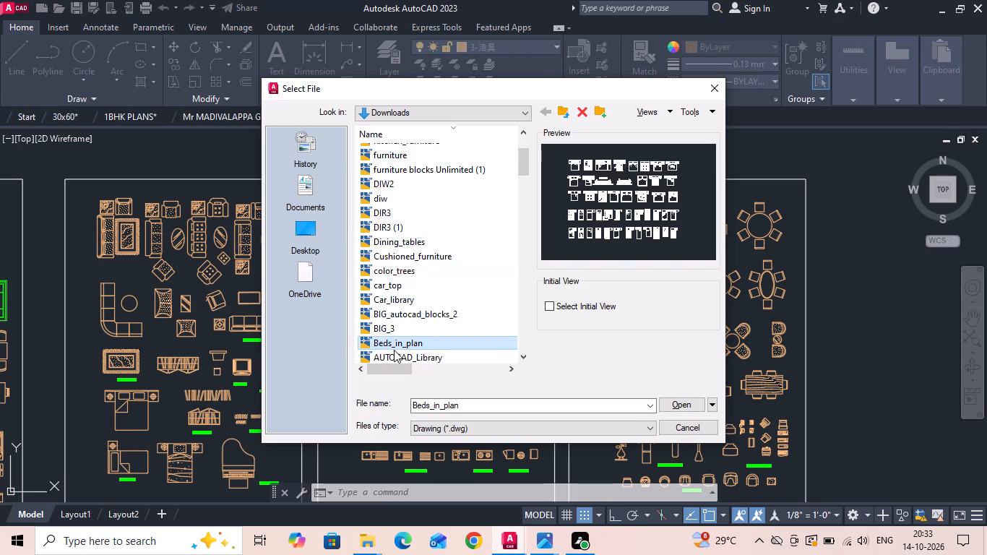
pyautogui.scroll(-1, 394, 350)
pyautogui.click(395, 317)
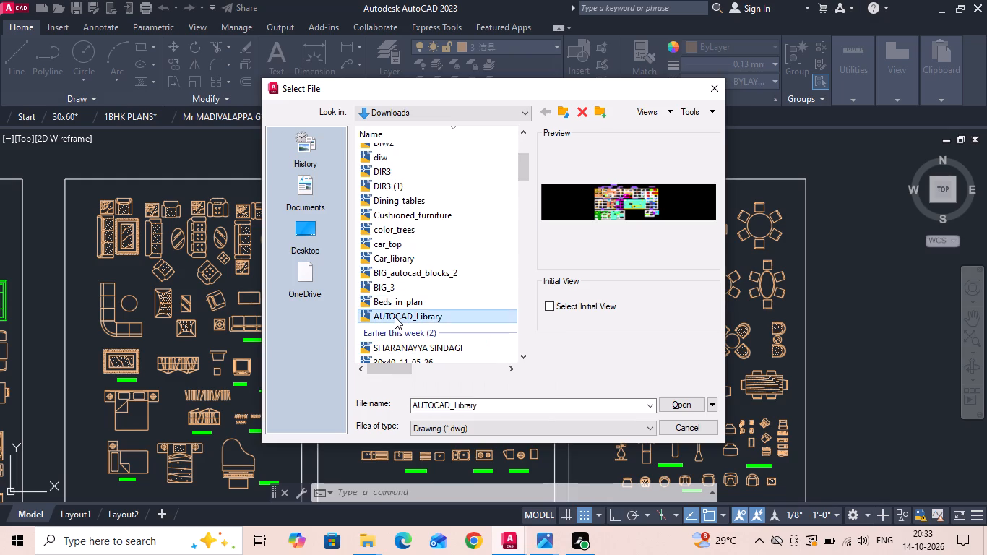
pyautogui.click(665, 401)
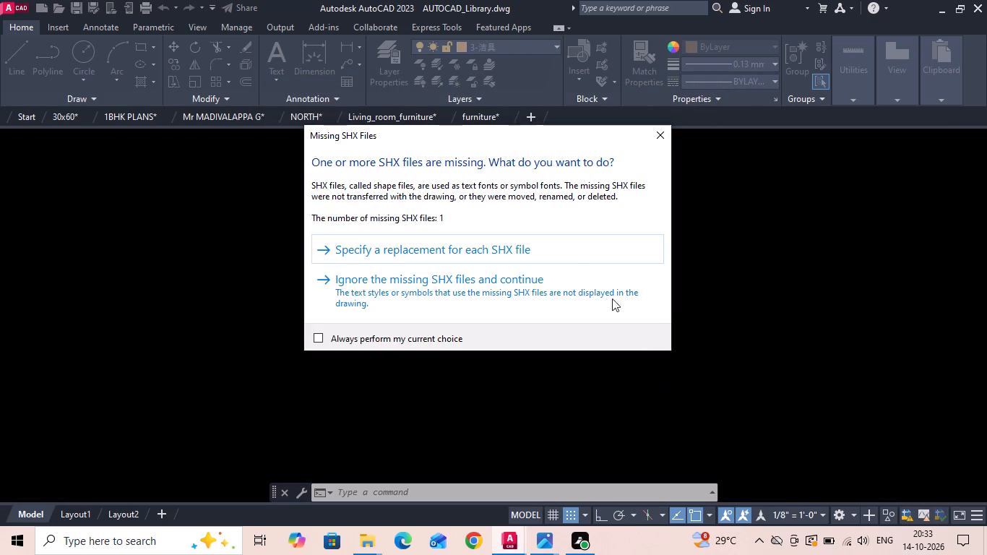
pyautogui.click(525, 254)
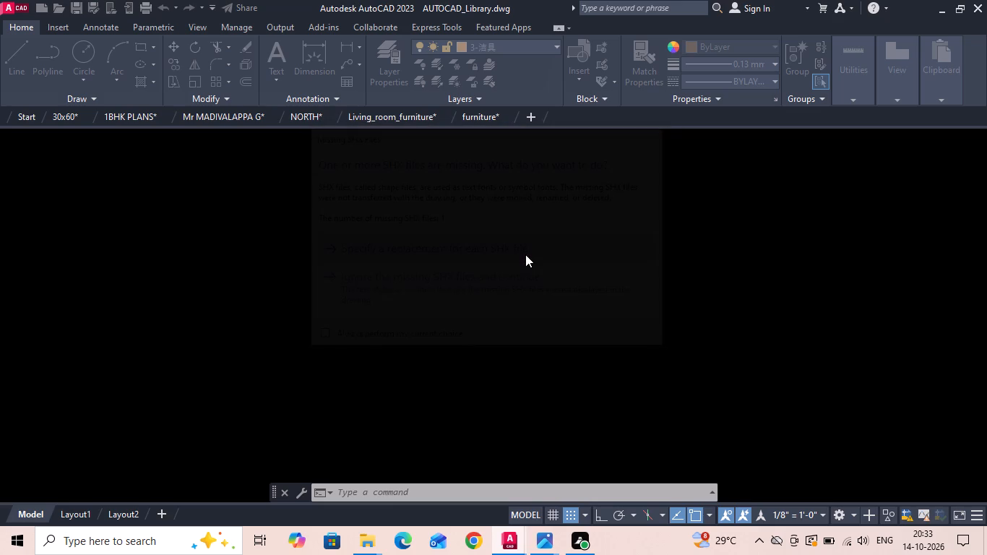
pyautogui.click(589, 231)
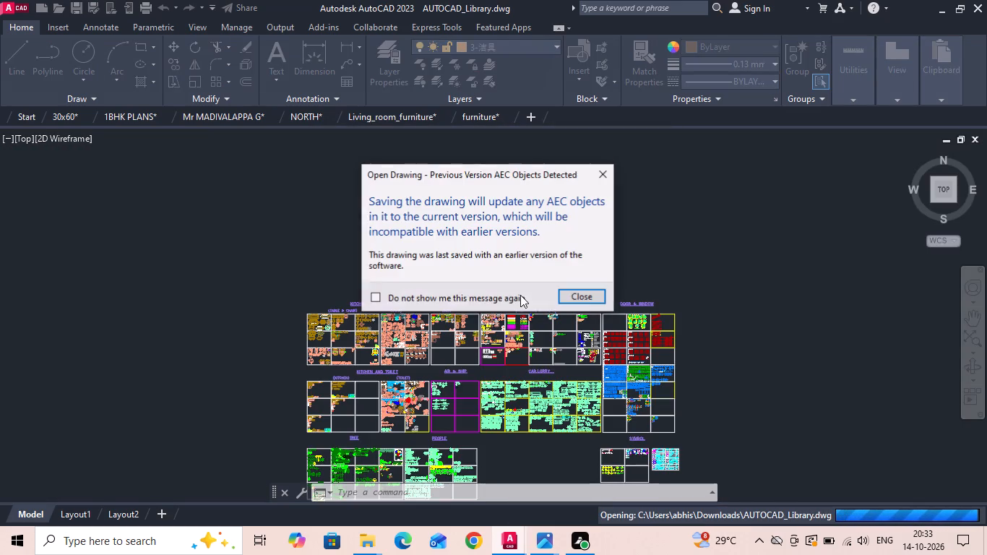
pyautogui.click(599, 168)
# Examine the TABLE & CHAIR blocks in AUTOCAD_Library, checking them against the furnished reference in the 30x60 drawing.
pyautogui.scroll(2, 353, 335)
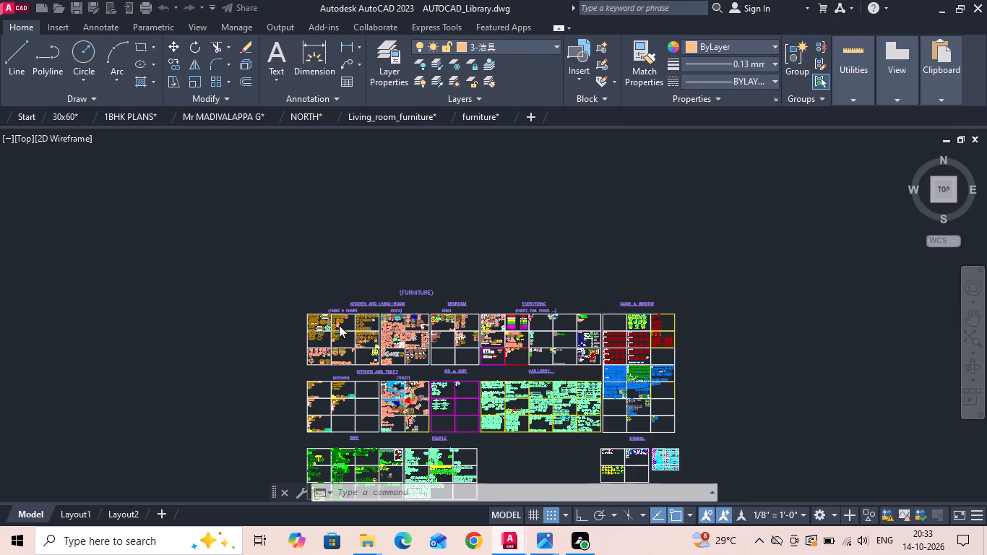
pyautogui.scroll(6, 339, 324)
pyautogui.scroll(-2, 315, 323)
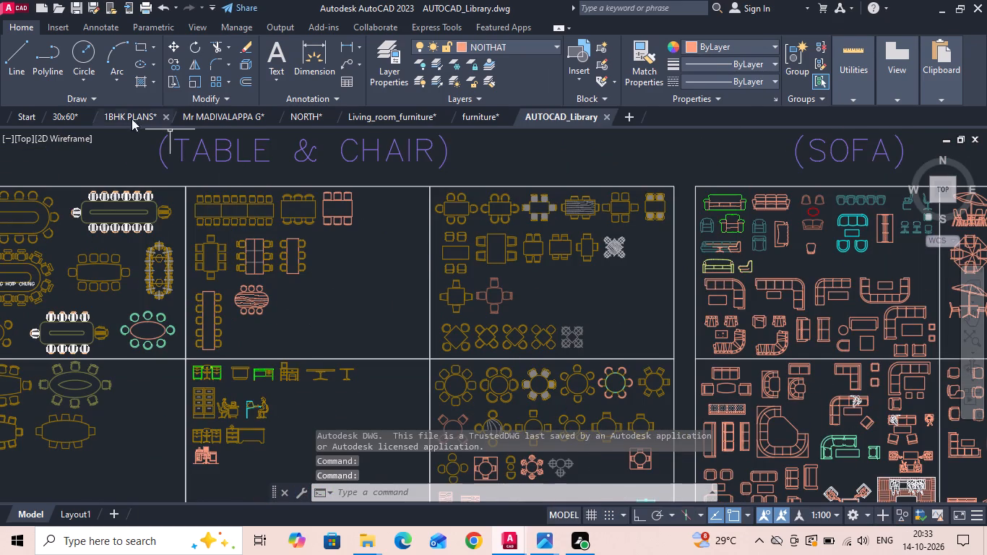
pyautogui.click(69, 114)
pyautogui.scroll(-2, 343, 281)
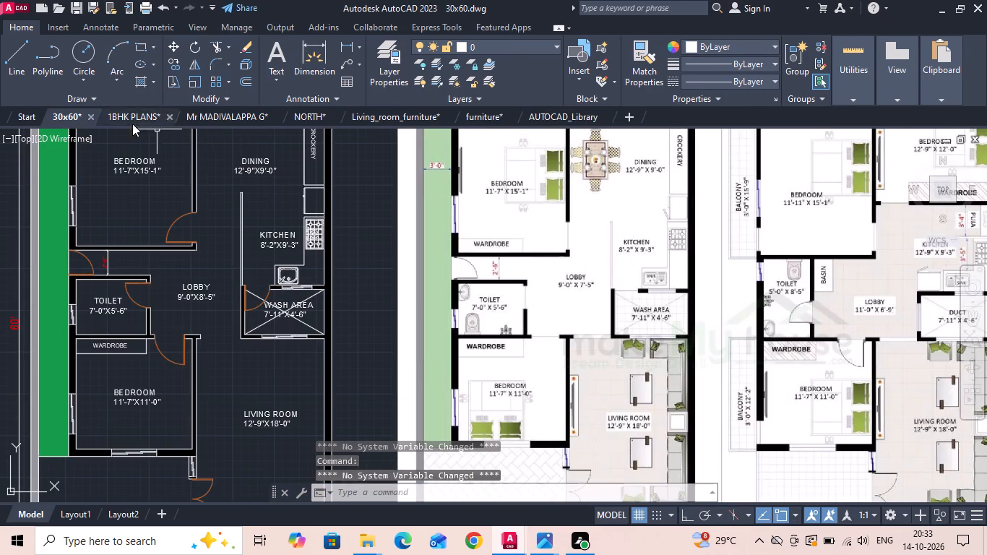
pyautogui.click(548, 121)
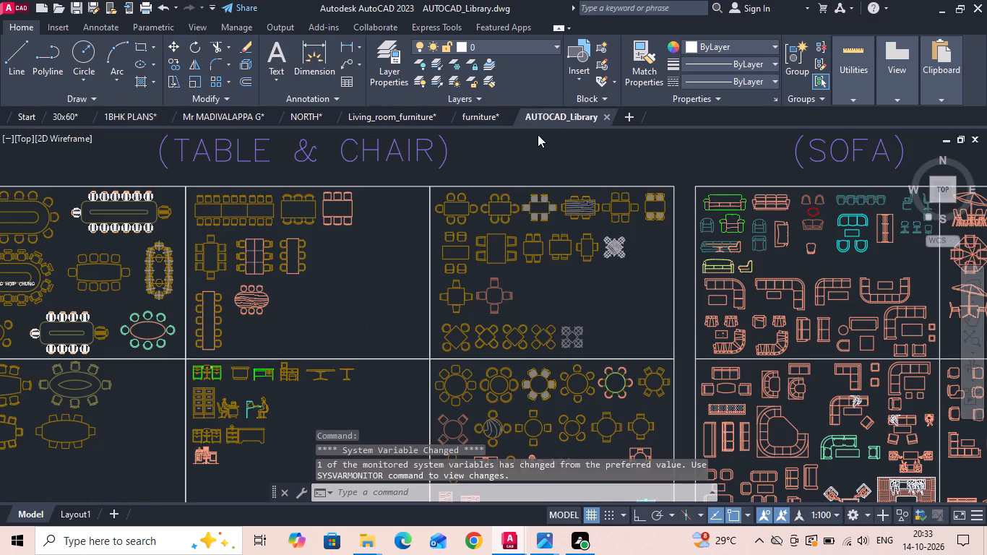
pyautogui.scroll(-1, 460, 237)
pyautogui.scroll(2, 293, 249)
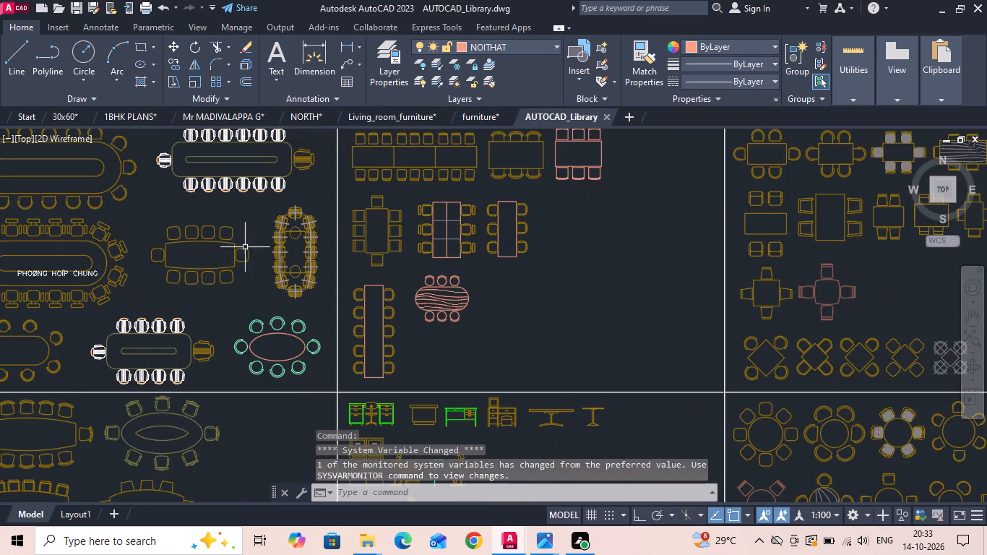
pyautogui.scroll(-2, 355, 169)
pyautogui.scroll(2, 325, 400)
pyautogui.scroll(-2, 283, 335)
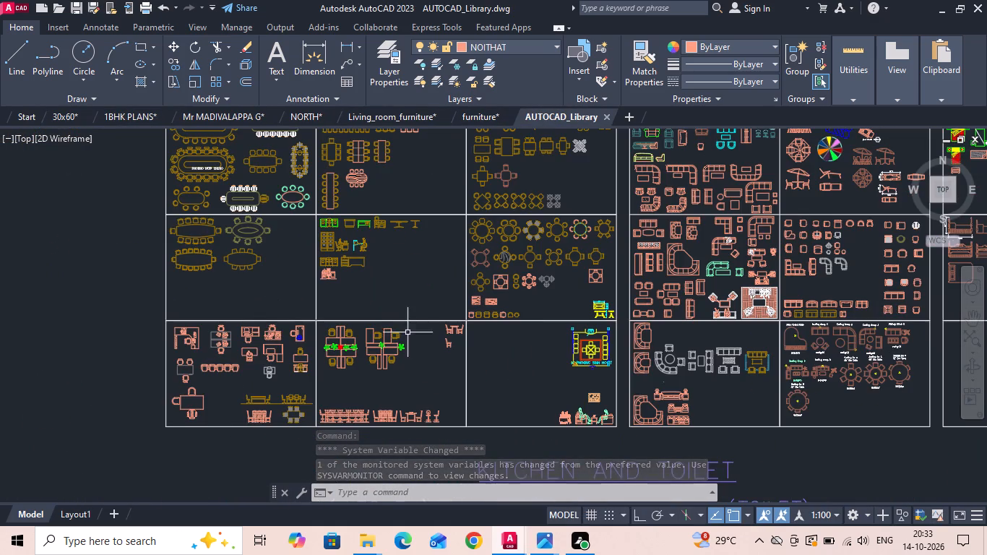
pyautogui.scroll(2, 629, 251)
pyautogui.scroll(-2, 612, 261)
# Examine the library's SOFA, BED, EVERYTHING and CAR,LORRY sections for blocks that suit the 30x60 plan.
pyautogui.moveTo(777, 248); pyautogui.dragTo(683, 298, button='middle')
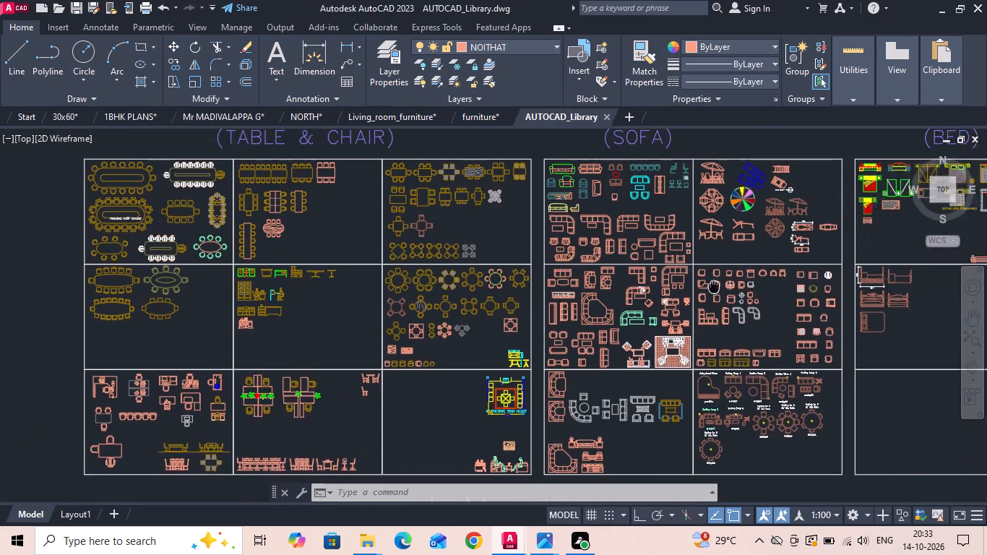
pyautogui.moveTo(683, 298); pyautogui.dragTo(446, 314, button='middle')
pyautogui.scroll(2, 768, 238)
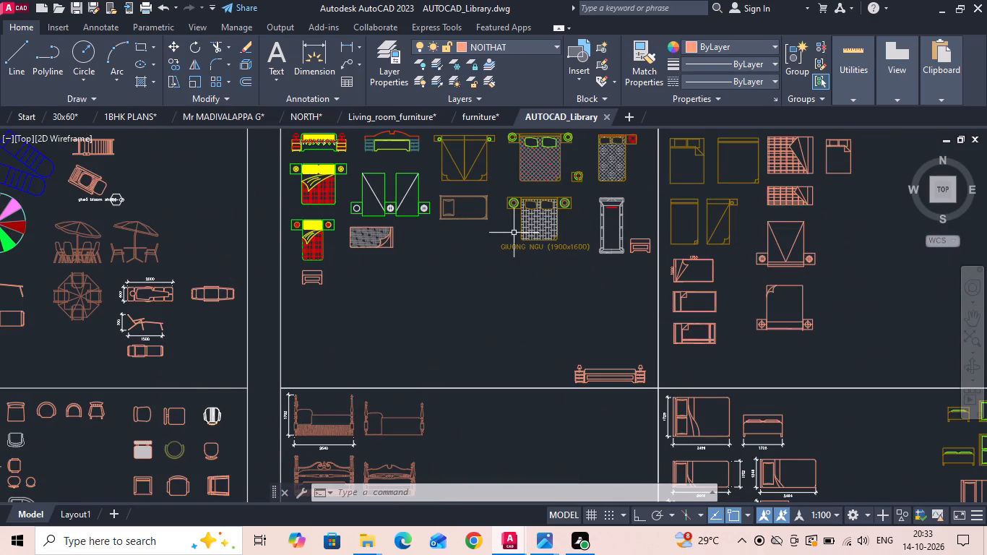
pyautogui.scroll(-1, 305, 231)
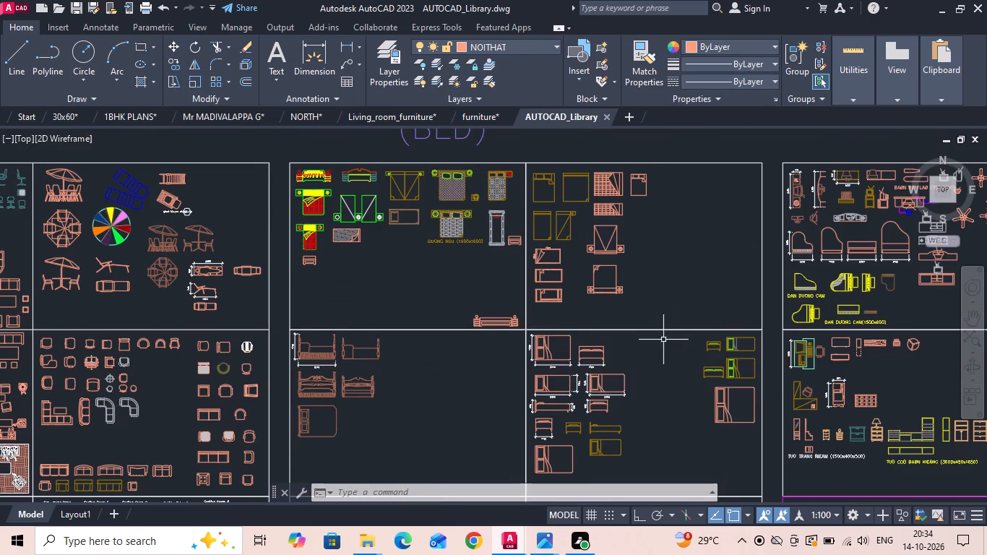
pyautogui.moveTo(656, 344); pyautogui.dragTo(340, 356, button='middle')
pyautogui.scroll(-1, 343, 277)
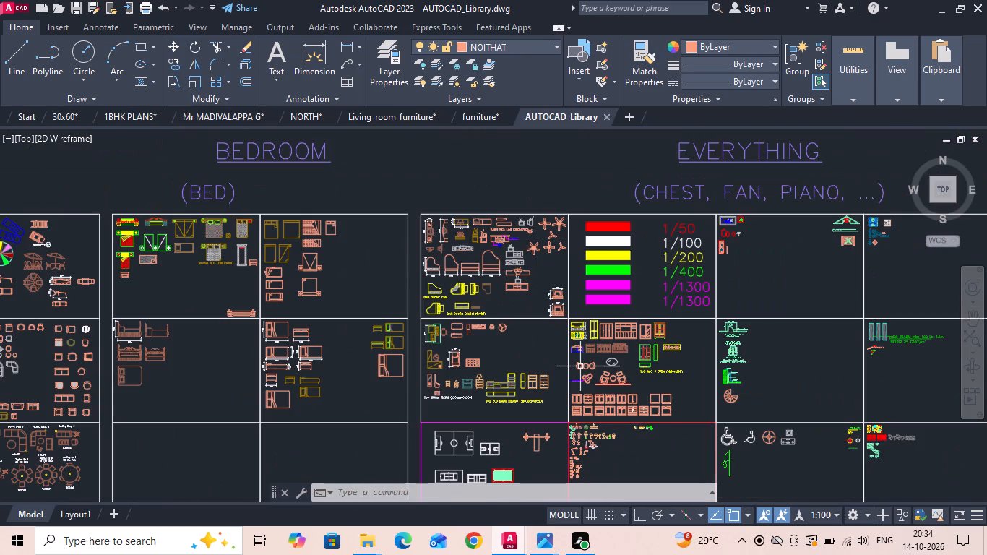
pyautogui.scroll(2, 671, 409)
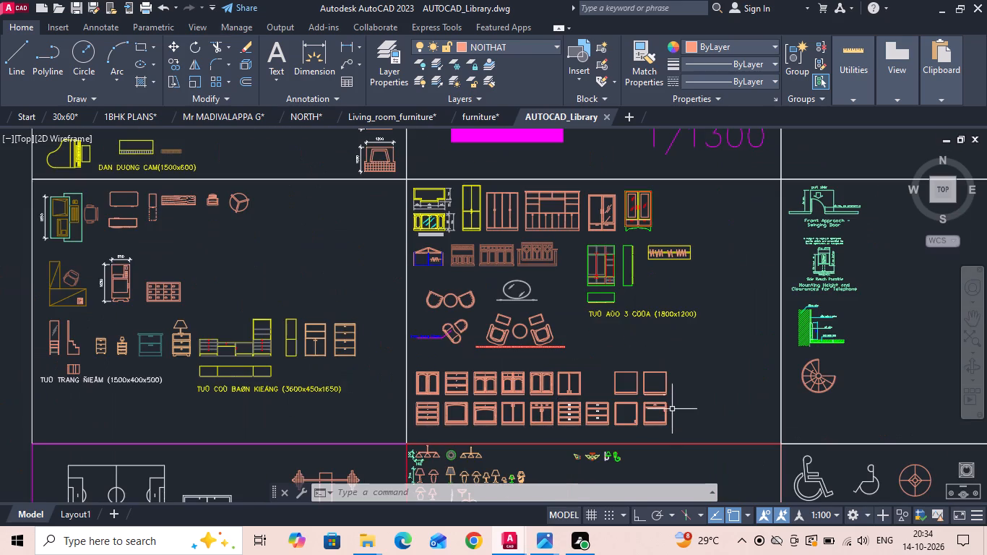
pyautogui.scroll(-2, 520, 215)
pyautogui.scroll(-1, 520, 298)
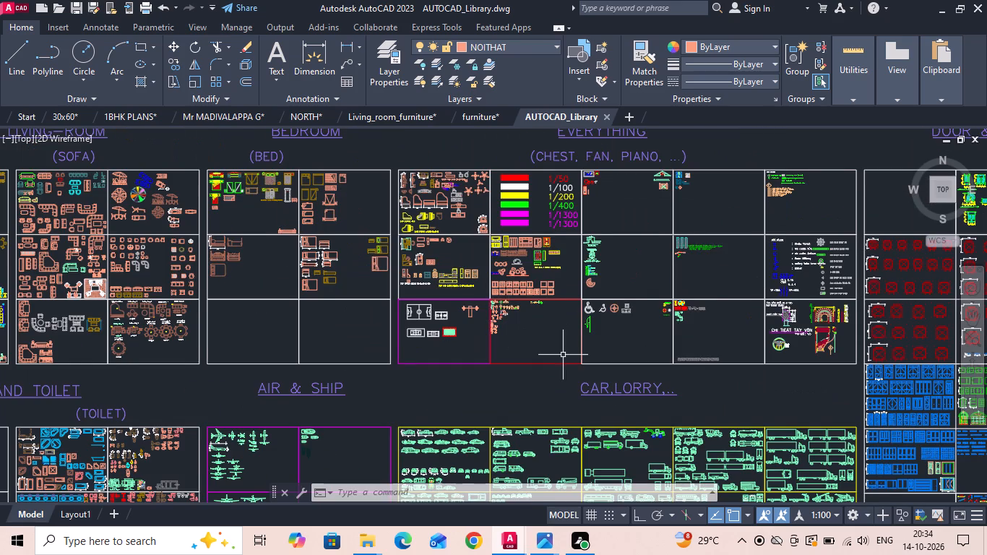
pyautogui.moveTo(559, 351); pyautogui.dragTo(575, 207, button='middle')
pyautogui.scroll(3, 470, 347)
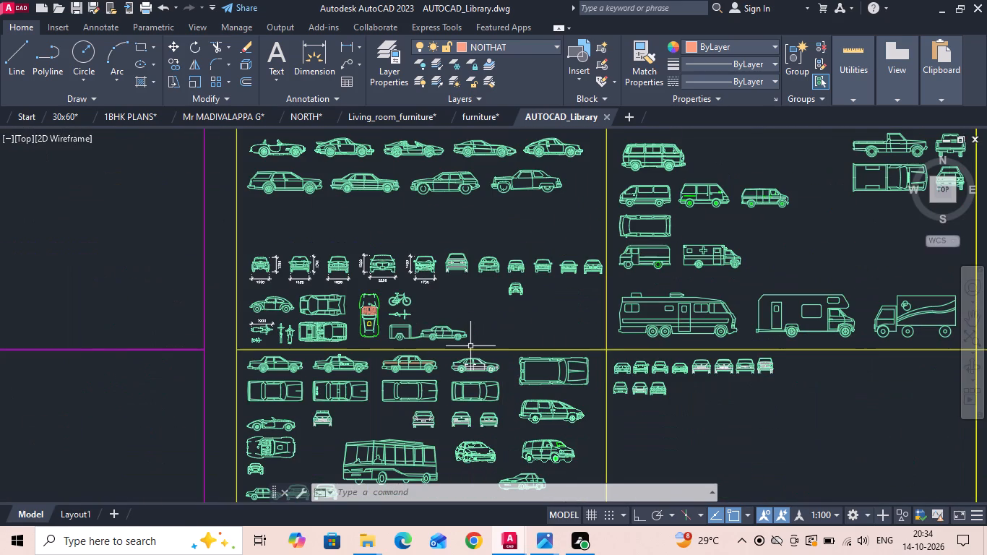
pyautogui.scroll(-2, 420, 263)
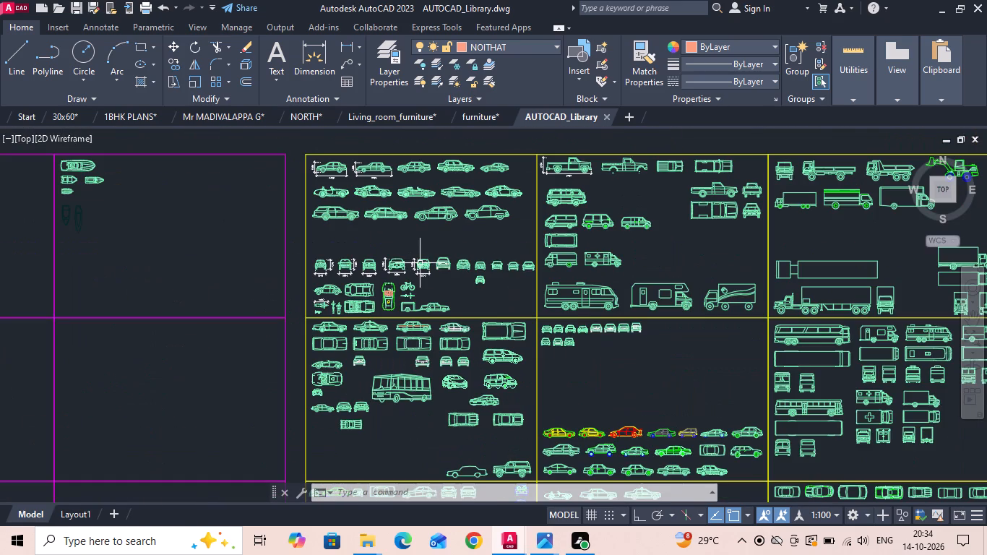
pyautogui.scroll(-2, 421, 314)
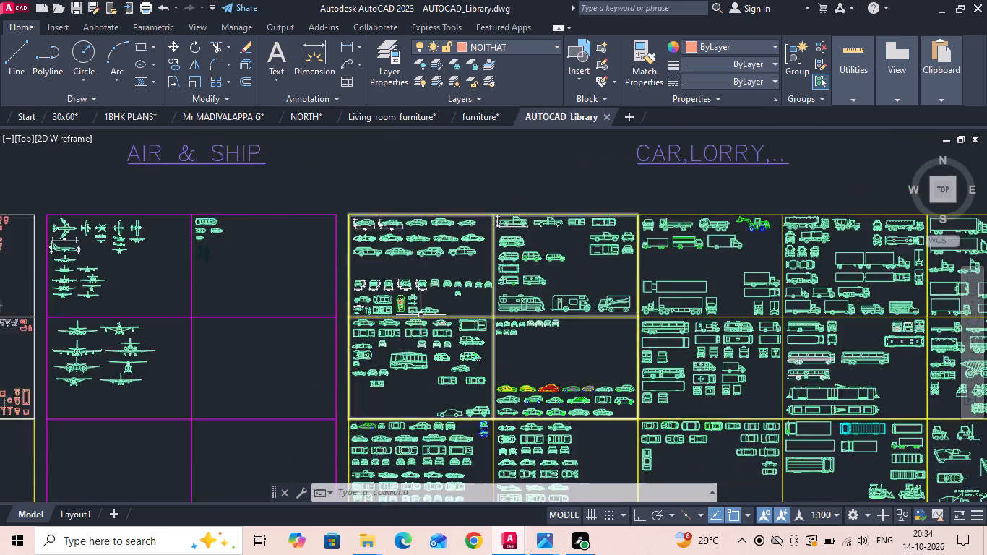
pyautogui.scroll(2, 776, 291)
pyautogui.scroll(-2, 577, 259)
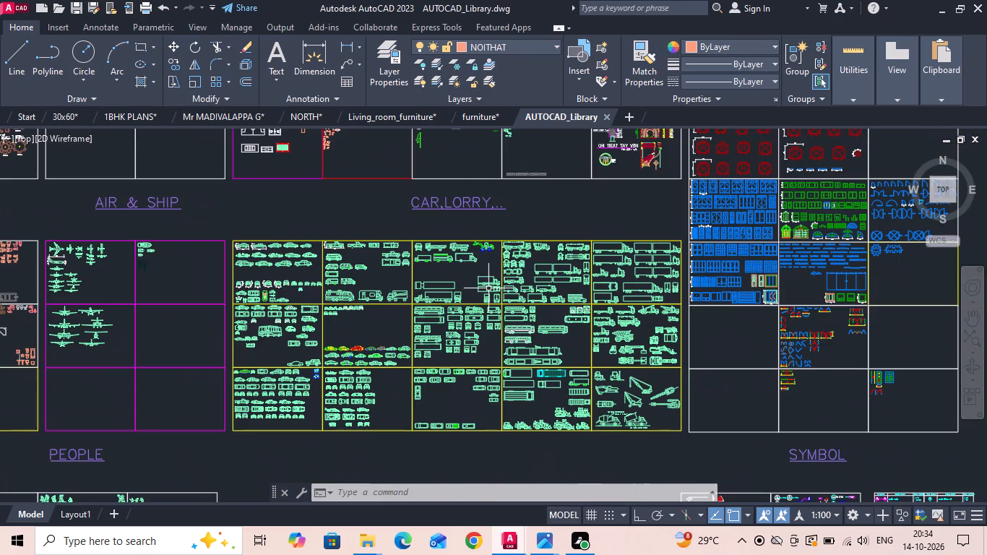
# Examine the library's vehicle, door and window, and electrical symbol sections for blocks that suit the 30x60 plan.
pyautogui.scroll(2, 831, 223)
pyautogui.scroll(-3, 627, 304)
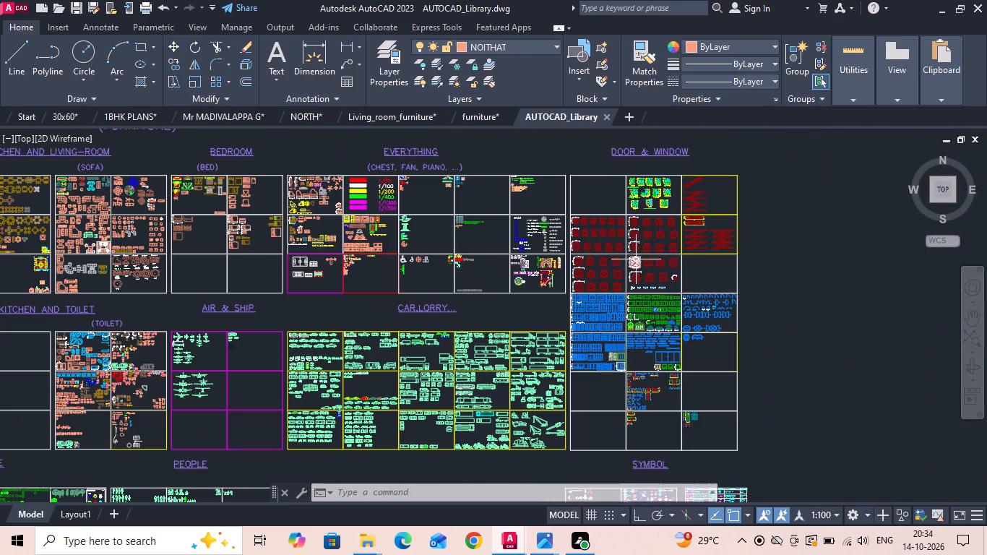
pyautogui.scroll(3, 659, 229)
pyautogui.scroll(3, 509, 269)
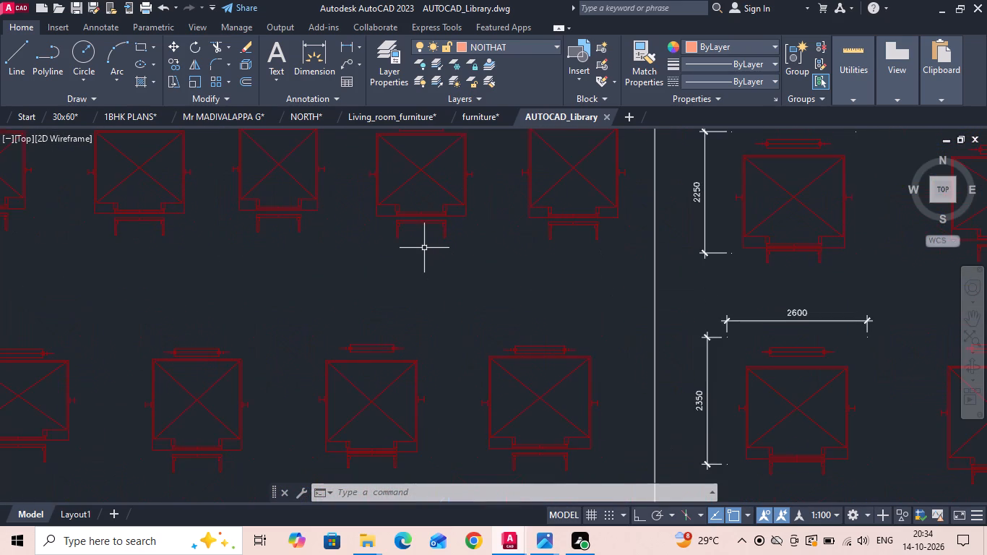
pyautogui.scroll(-2, 470, 267)
pyautogui.scroll(-2, 717, 315)
pyautogui.scroll(2, 488, 309)
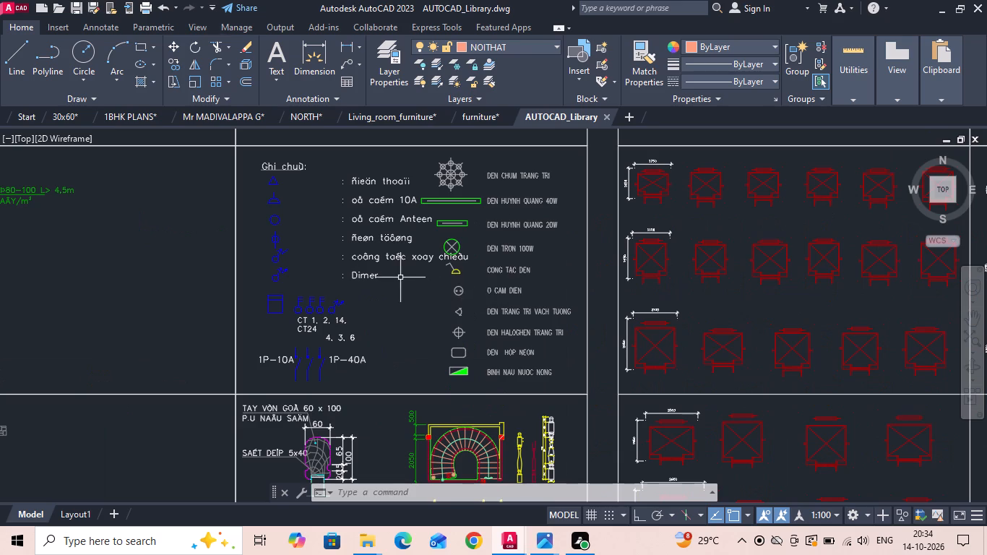
pyautogui.scroll(-3, 759, 306)
pyautogui.scroll(-1, 488, 316)
pyautogui.scroll(3, 171, 424)
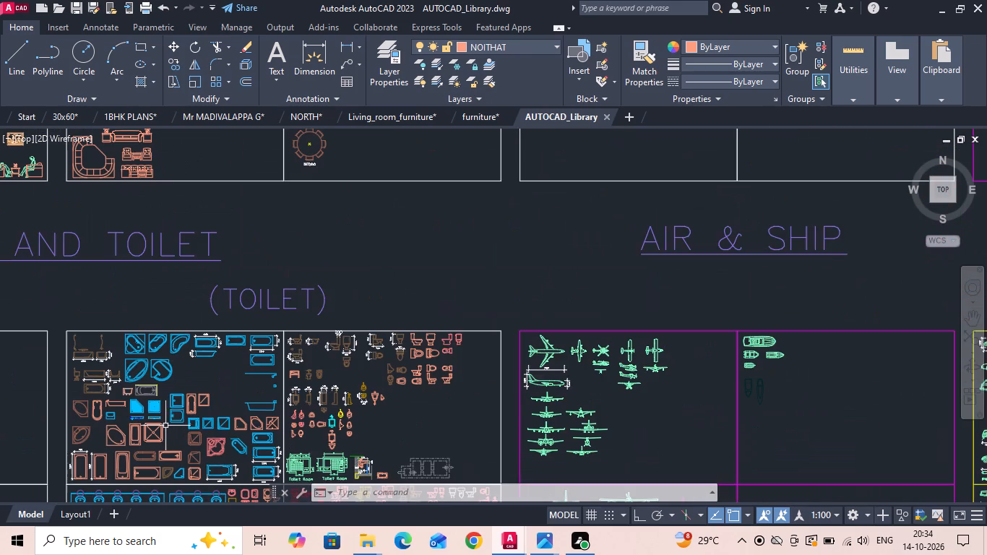
# Copy two plan-view toilet blocks from the library's toilet section into the 30x60 drawing, placing them in empty space beside the first floor plan.
pyautogui.moveTo(164, 426); pyautogui.dragTo(445, 252, button='middle')
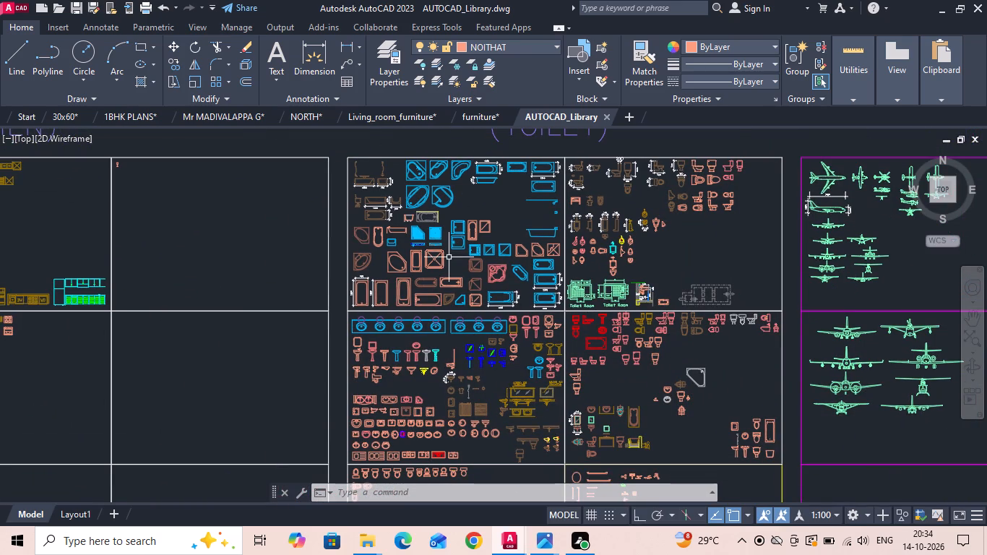
pyautogui.scroll(3, 637, 359)
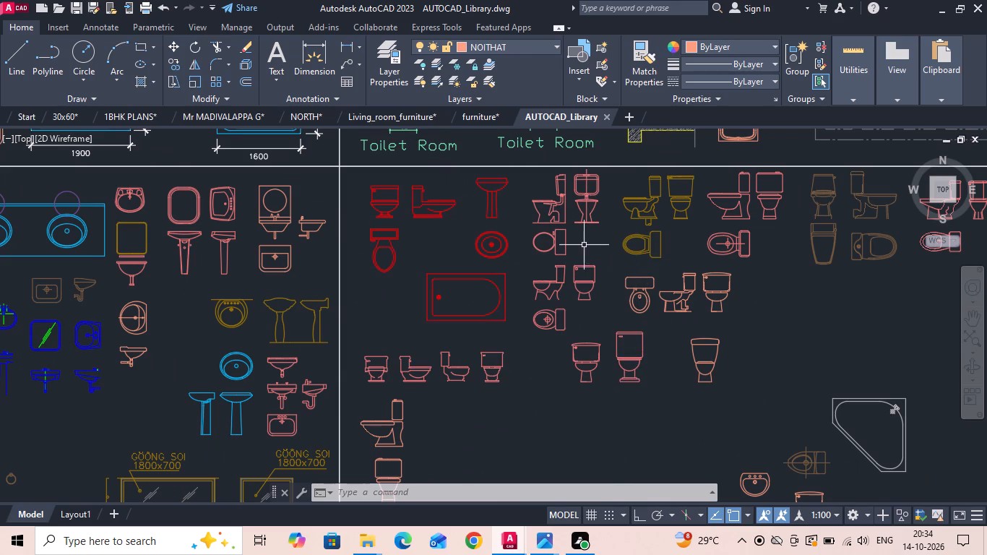
pyautogui.click(551, 236)
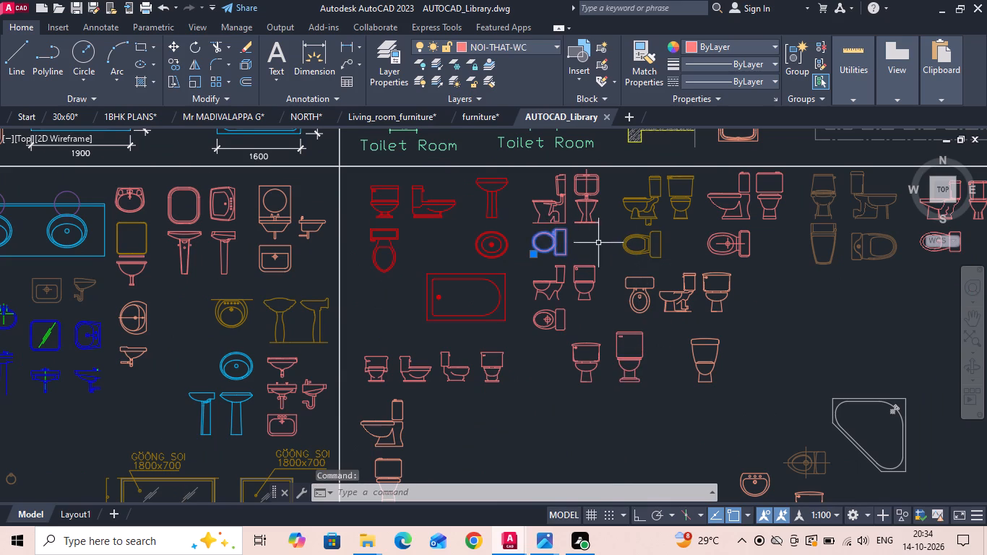
pyautogui.scroll(-2, 642, 257)
pyautogui.scroll(2, 342, 436)
pyautogui.moveTo(310, 431); pyautogui.dragTo(335, 421, button='middle')
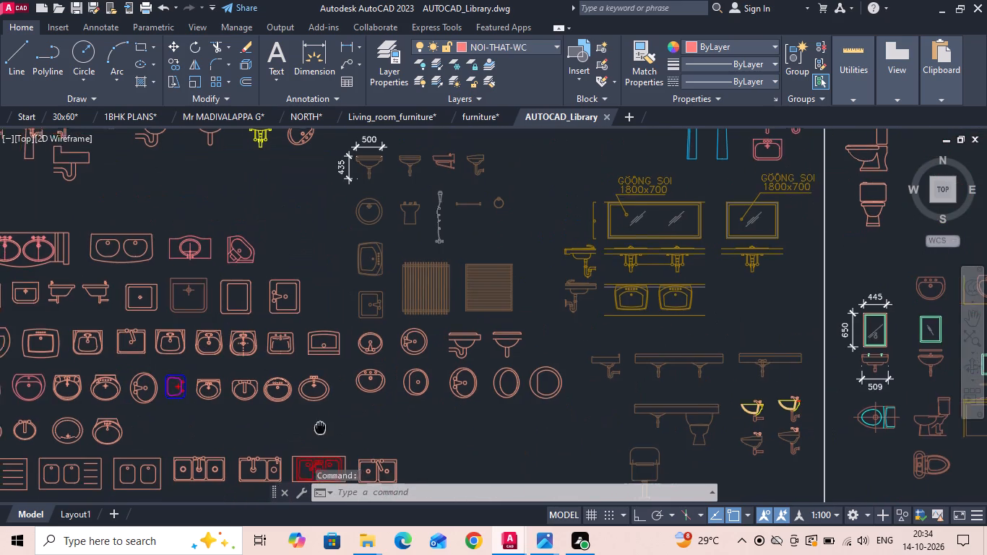
pyautogui.moveTo(335, 421); pyautogui.dragTo(486, 362, button='middle')
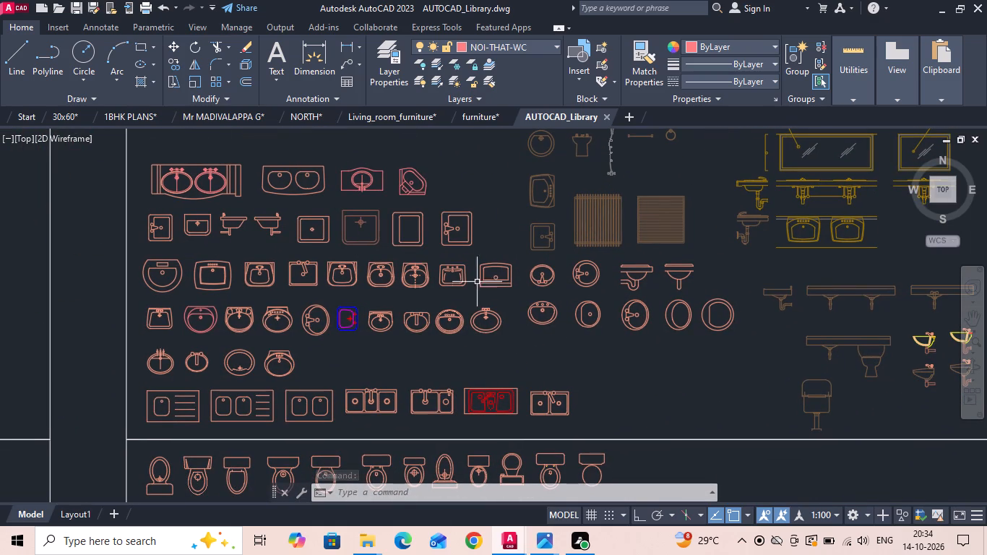
pyautogui.scroll(-1, 478, 222)
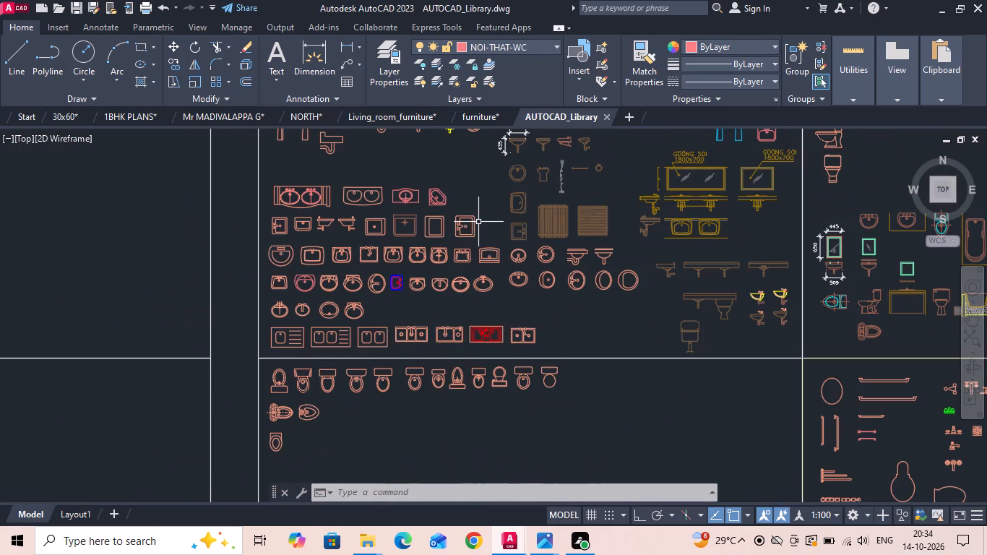
pyautogui.scroll(2, 419, 381)
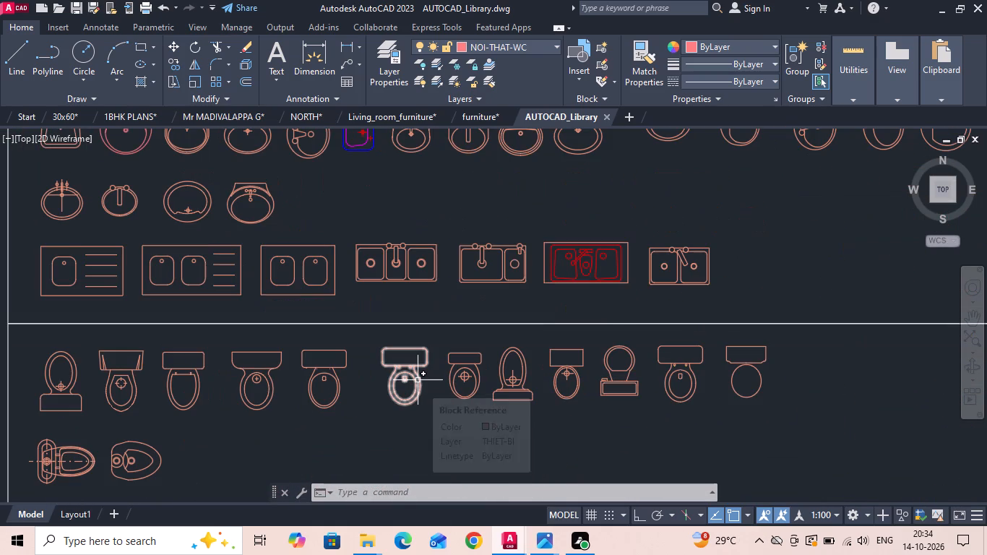
pyautogui.moveTo(285, 410); pyautogui.dragTo(275, 396)
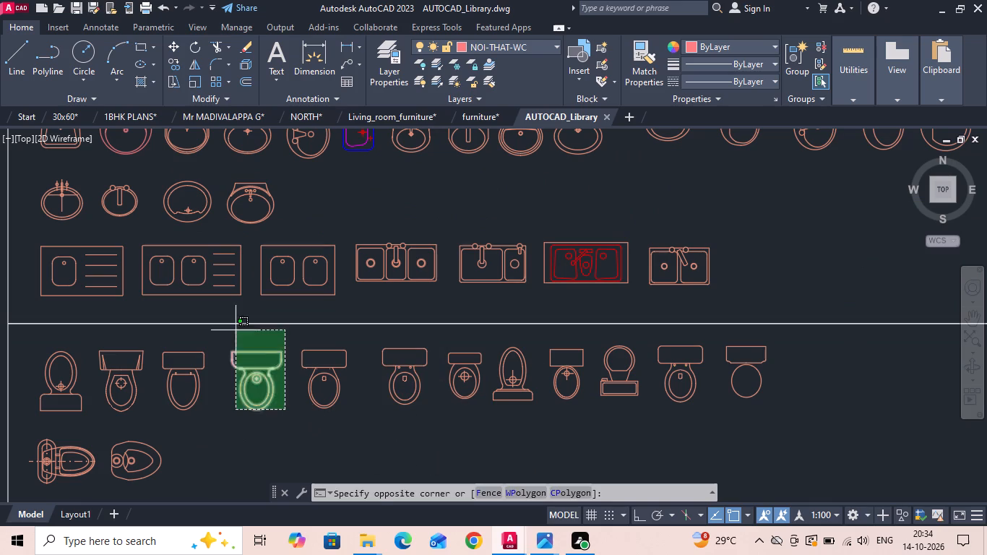
pyautogui.click(236, 330)
pyautogui.scroll(-3, 249, 332)
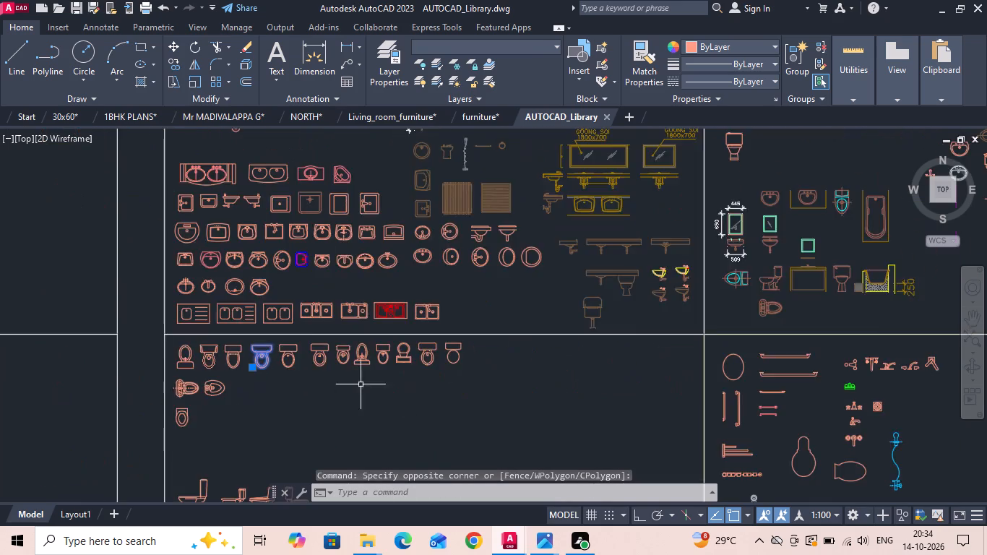
pyautogui.scroll(-2, 390, 386)
pyautogui.moveTo(221, 346); pyautogui.dragTo(536, 307, button='middle')
pyautogui.scroll(3, 337, 421)
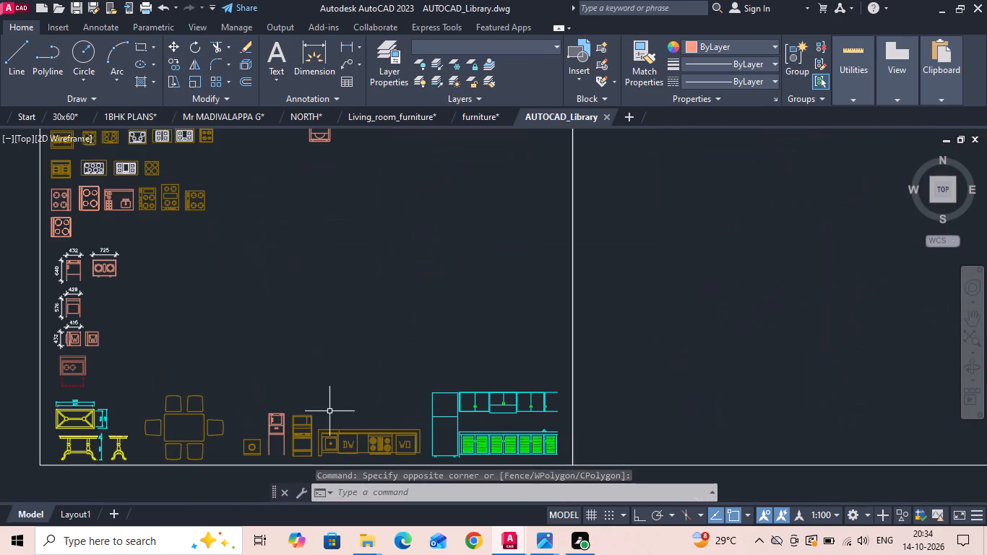
pyautogui.scroll(-3, 329, 408)
pyautogui.scroll(3, 399, 242)
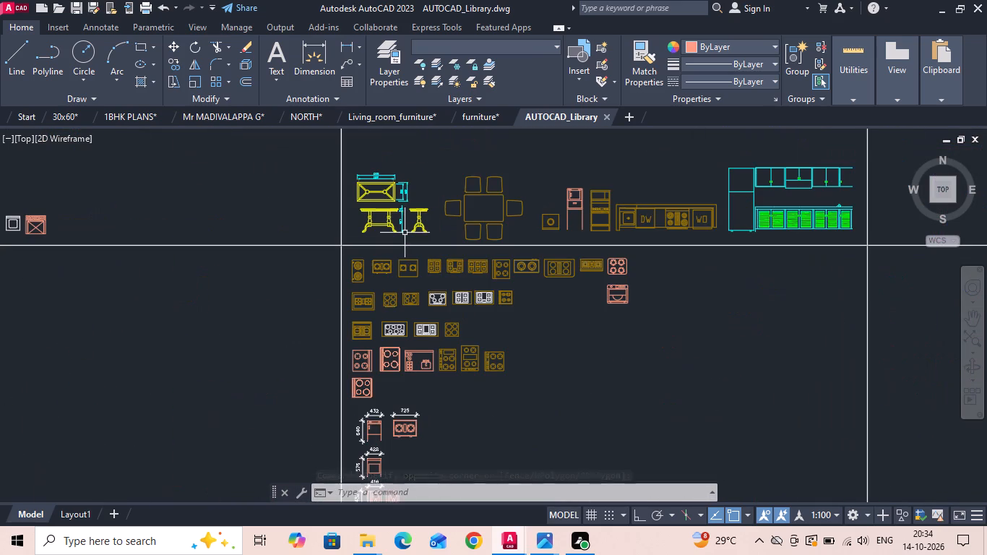
pyautogui.moveTo(414, 259); pyautogui.dragTo(421, 425, button='middle')
pyautogui.scroll(-1, 420, 437)
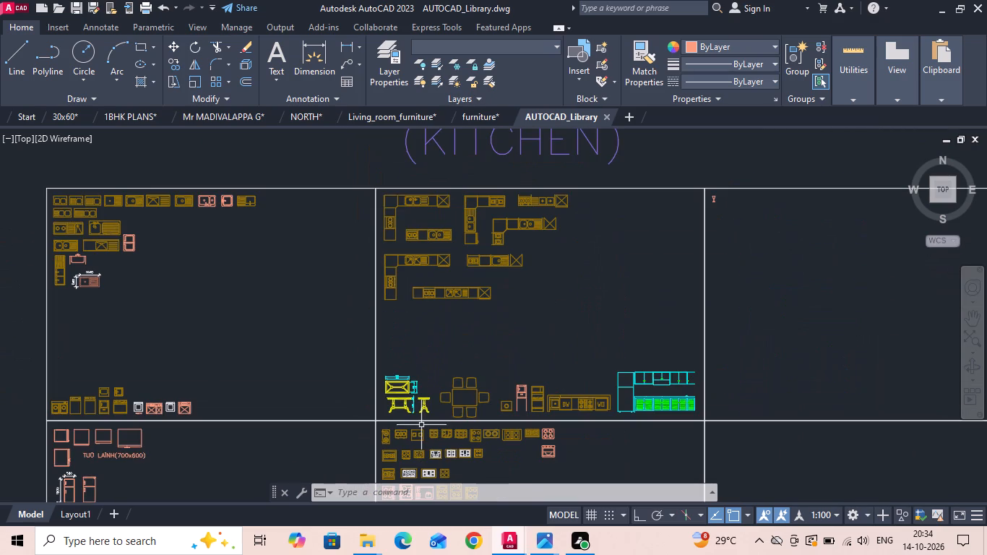
pyautogui.hotkey('ctrl', 'c')
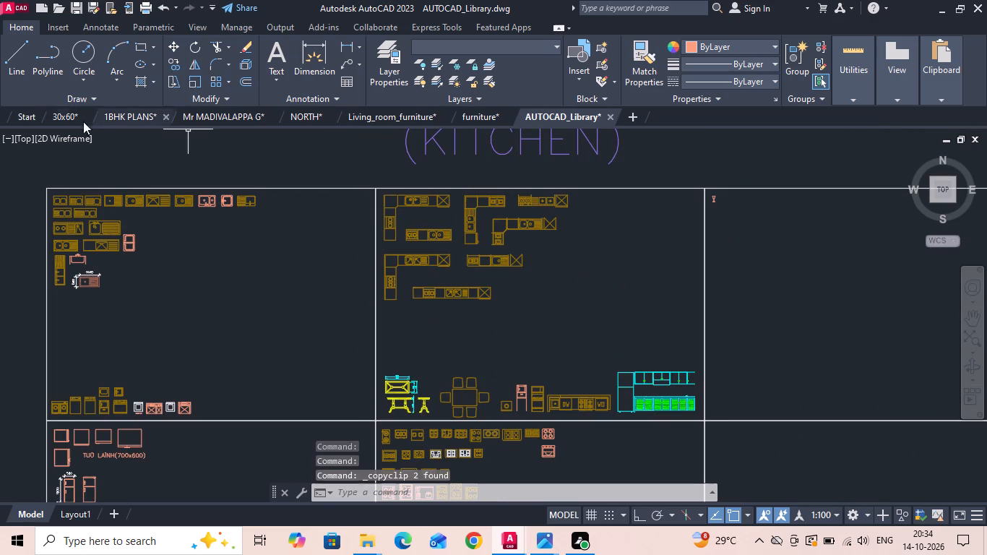
pyautogui.click(59, 113)
pyautogui.hotkey('ctrl', 'v')
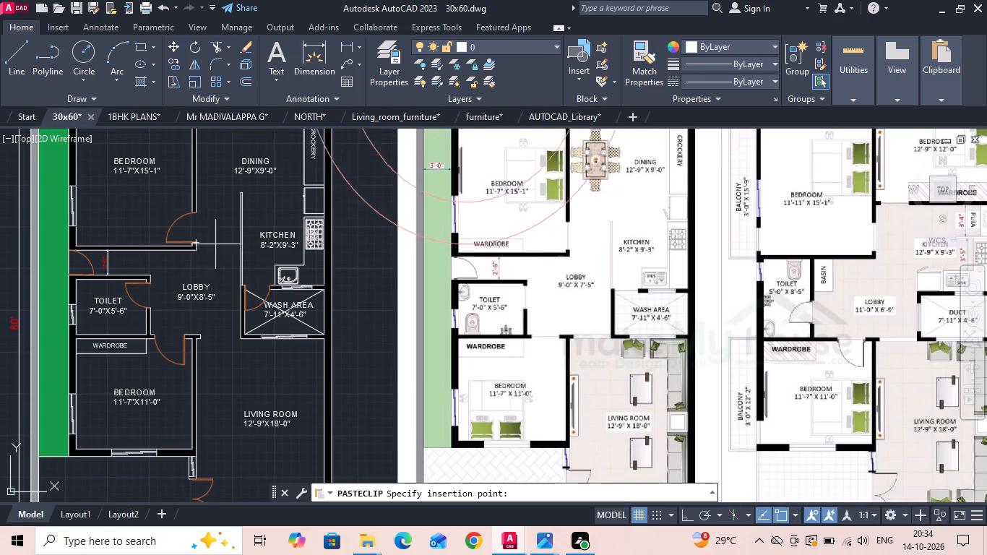
pyautogui.scroll(-3, 236, 267)
pyautogui.click(561, 347)
pyautogui.press('Escape')
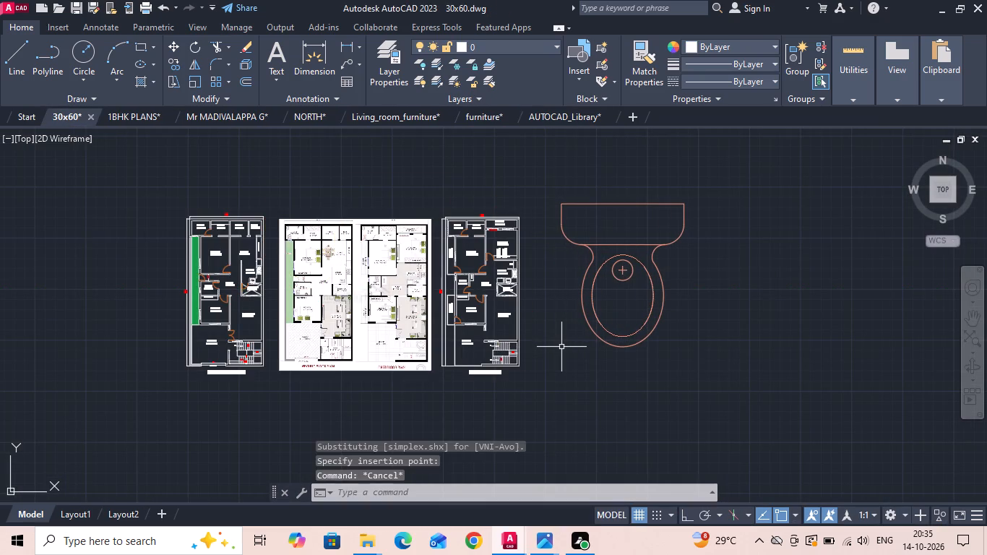
# Search the computer for "furni" and open furniture blocks Unlimited (1), continuing past the foreign-file notice and accepting the offered replacement fonts for missing SHX files.
pyautogui.click(94, 538)
pyautogui.press('f')
pyautogui.press('u')
pyautogui.press('r')
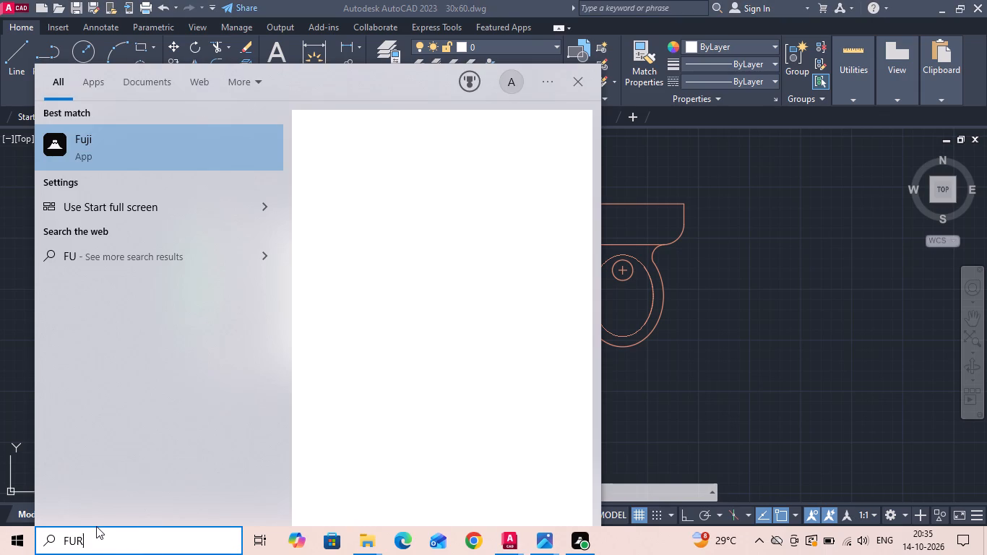
pyautogui.write('NI')
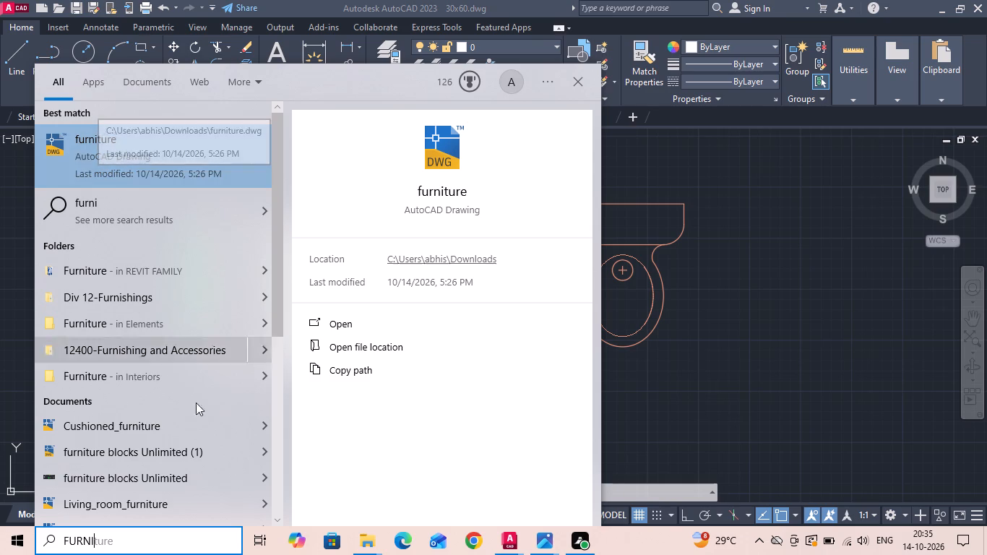
pyautogui.doubleClick(197, 444)
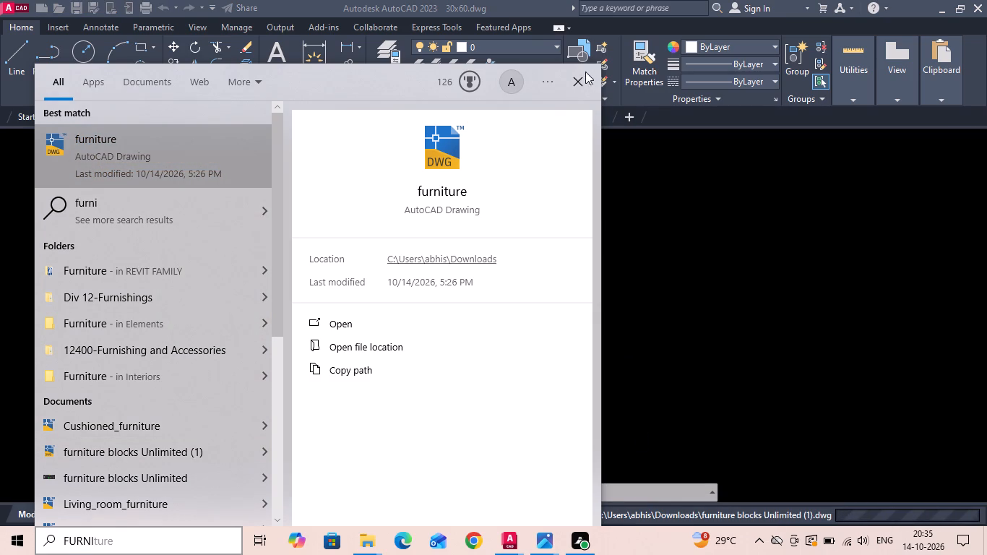
pyautogui.click(578, 86)
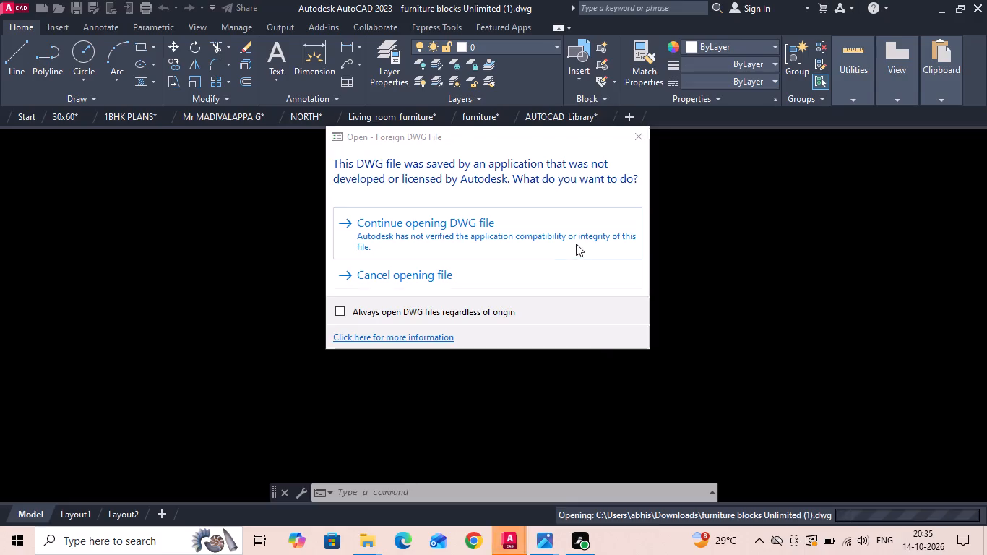
pyautogui.click(576, 243)
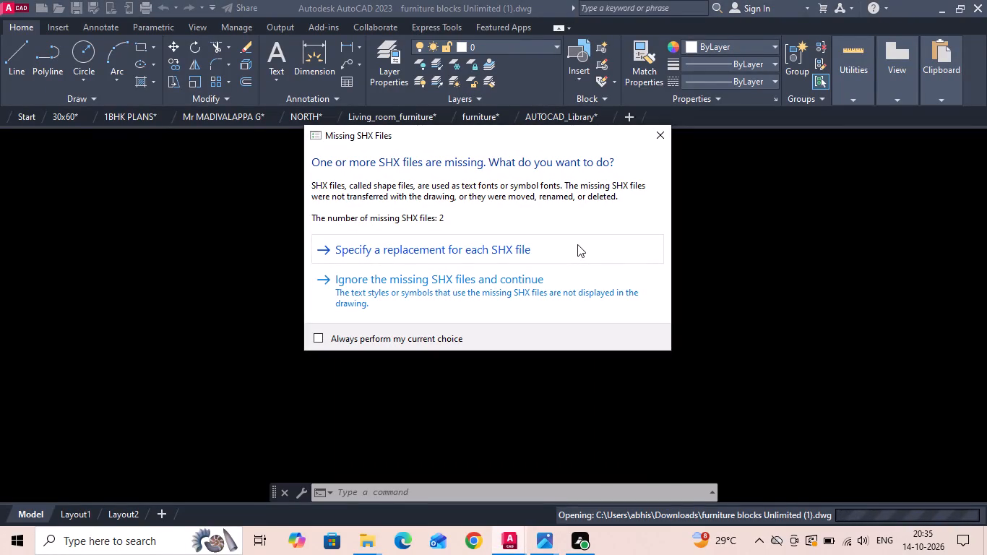
pyautogui.click(577, 245)
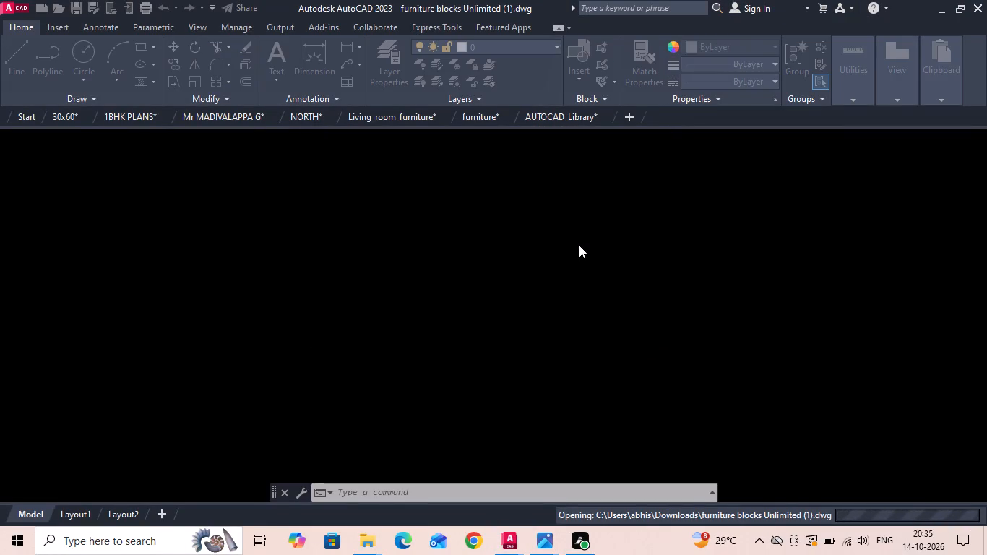
pyautogui.click(587, 227)
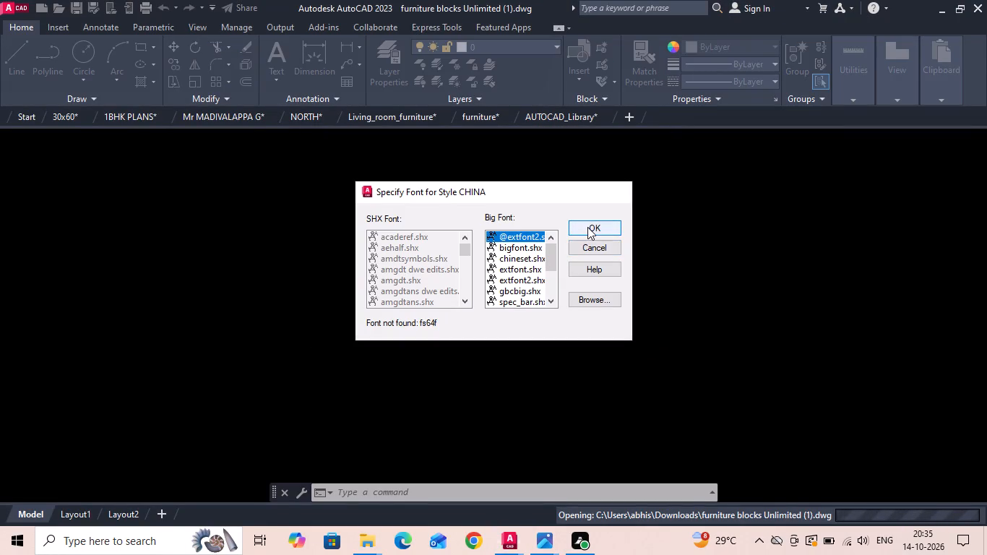
pyautogui.click(589, 227)
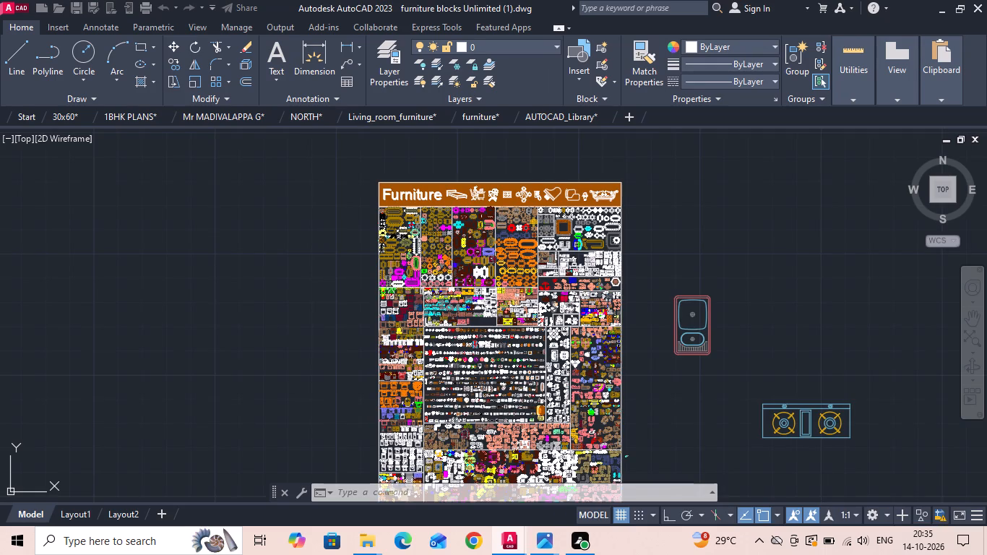
# Examine the bed blocks in the furniture blocks Unlimited (1) drawing for ones that suit the 30x60 bedrooms.
pyautogui.scroll(2, 501, 424)
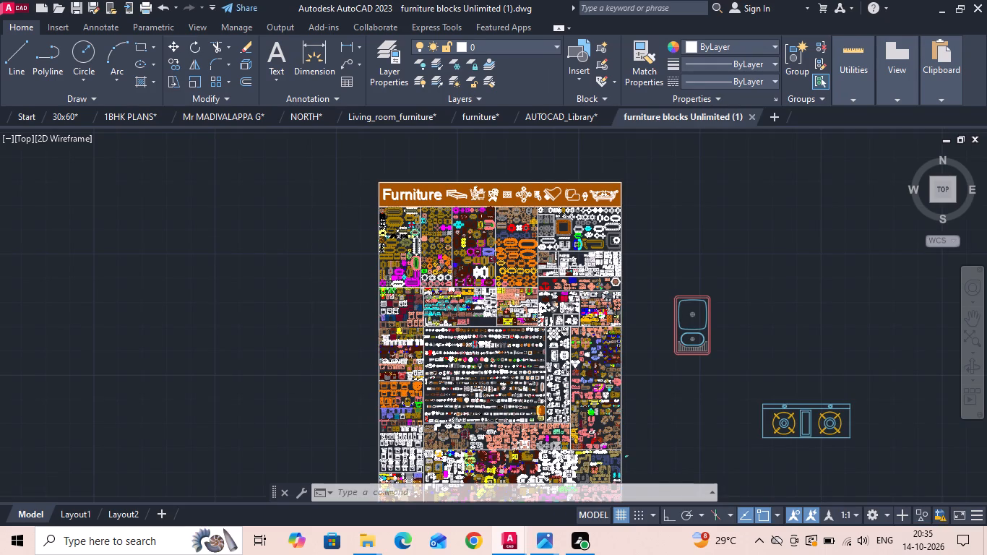
pyautogui.moveTo(328, 382); pyautogui.dragTo(354, 352, button='middle')
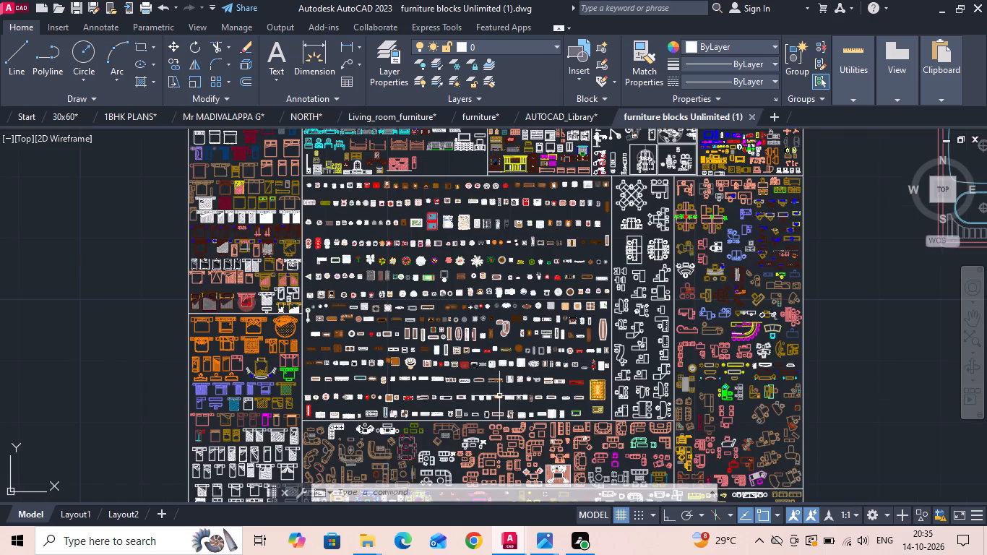
pyautogui.moveTo(354, 352); pyautogui.dragTo(368, 330, button='middle')
pyautogui.scroll(2, 394, 257)
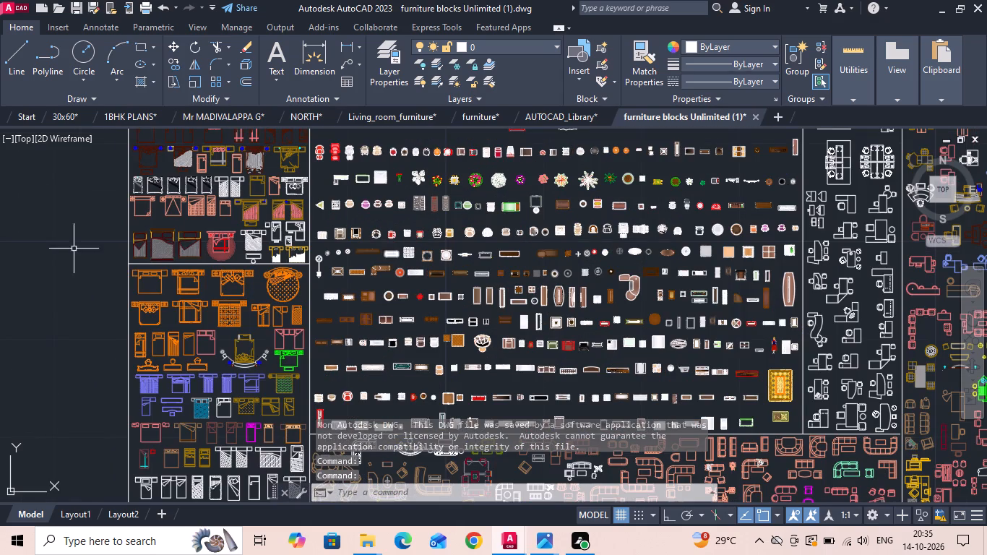
pyautogui.scroll(2, 193, 335)
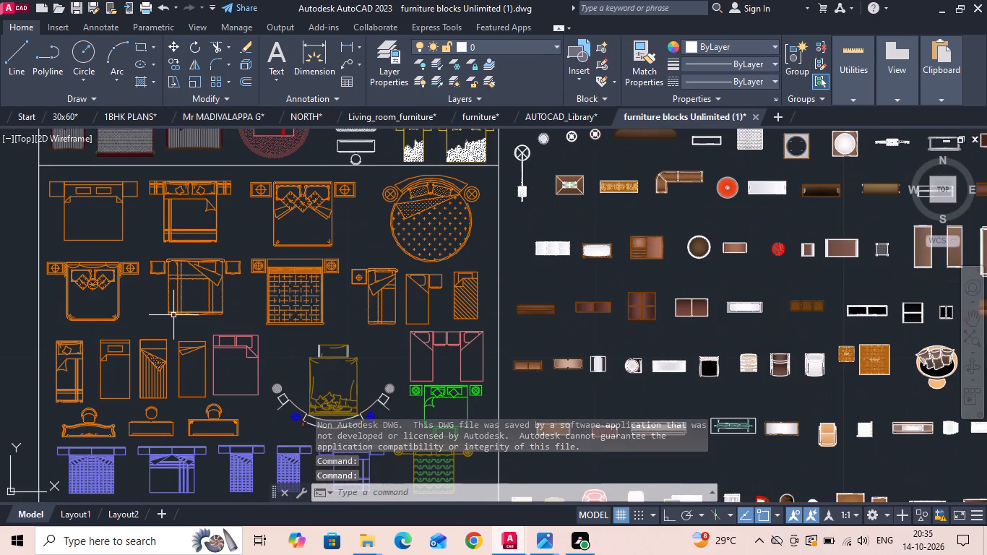
pyautogui.moveTo(176, 314); pyautogui.dragTo(430, 246, button='middle')
pyautogui.scroll(-1, 402, 235)
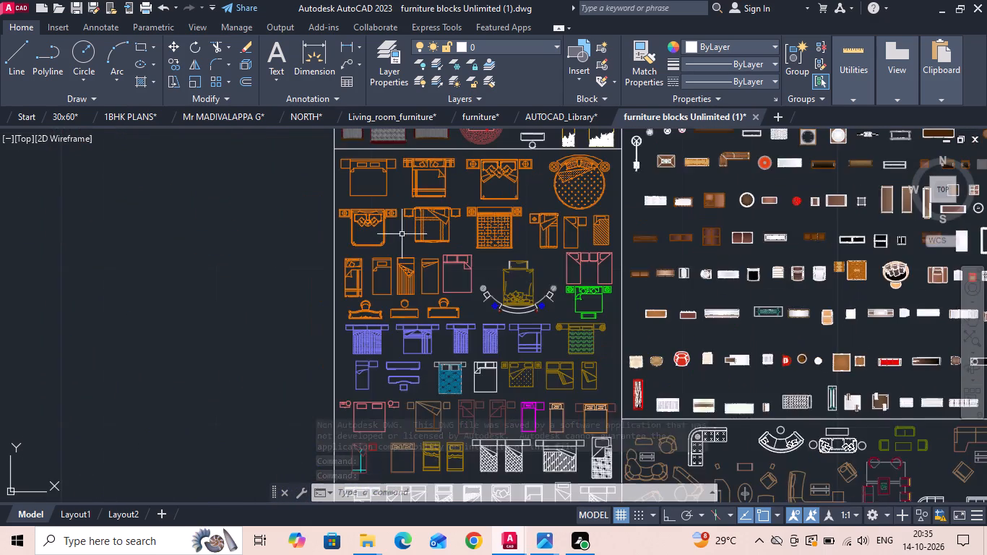
pyautogui.scroll(-1, 402, 234)
pyautogui.scroll(2, 465, 409)
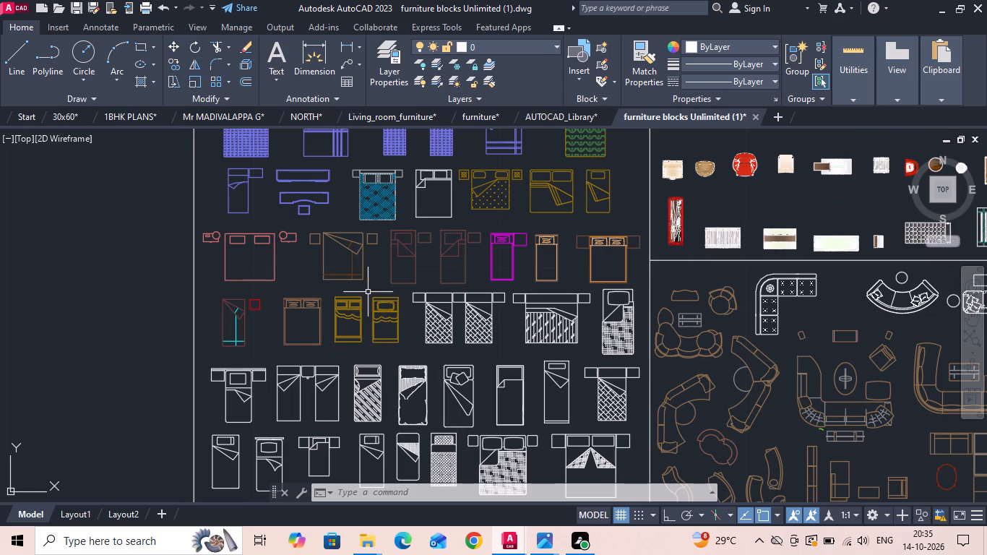
pyautogui.scroll(-2, 332, 183)
pyautogui.scroll(2, 376, 414)
# Examine the sofa set, rug and living room blocks for ones that match the 30x60 reference plan.
pyautogui.scroll(-2, 355, 251)
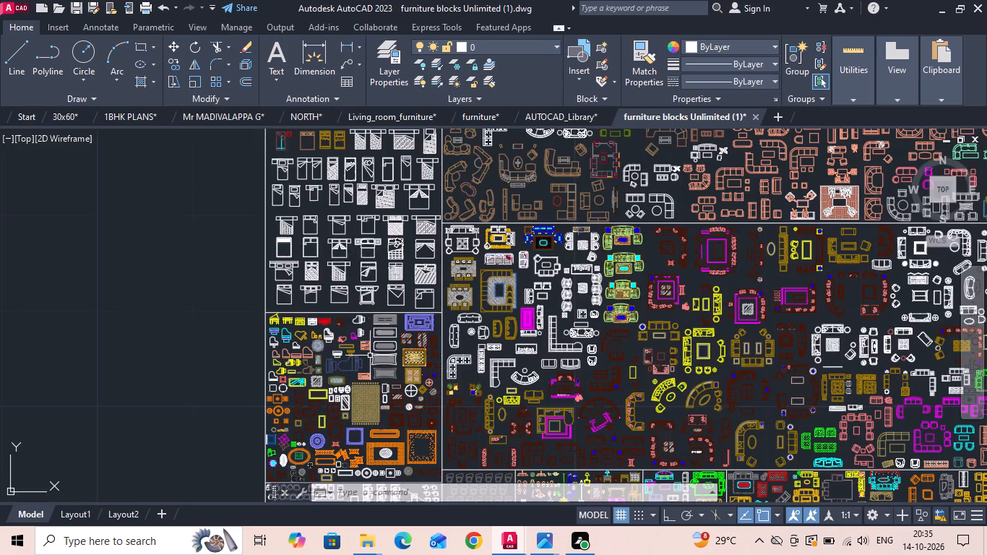
pyautogui.scroll(2, 380, 389)
pyautogui.scroll(-1, 314, 343)
pyautogui.moveTo(483, 410); pyautogui.dragTo(474, 394, button='middle')
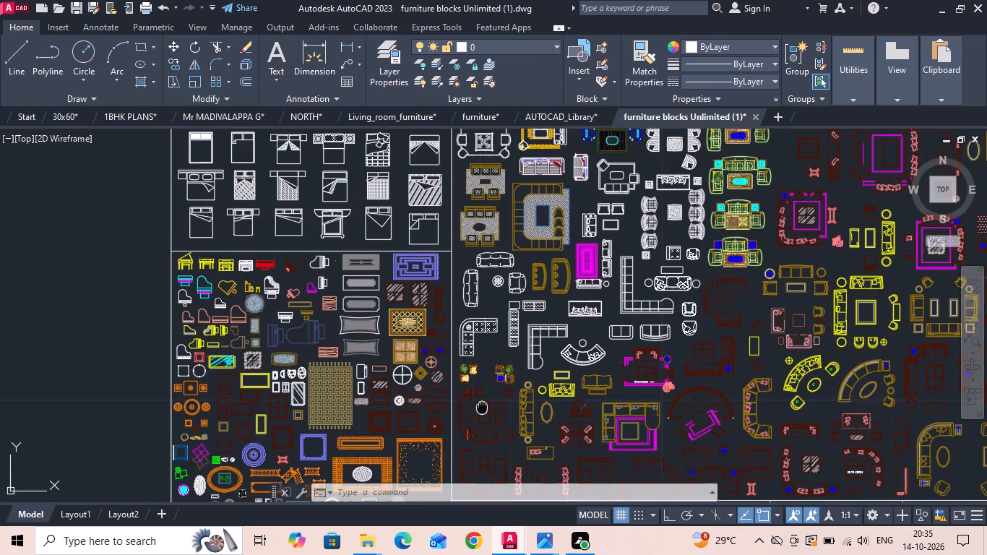
pyautogui.moveTo(474, 394); pyautogui.dragTo(436, 322, button='middle')
pyautogui.scroll(2, 438, 309)
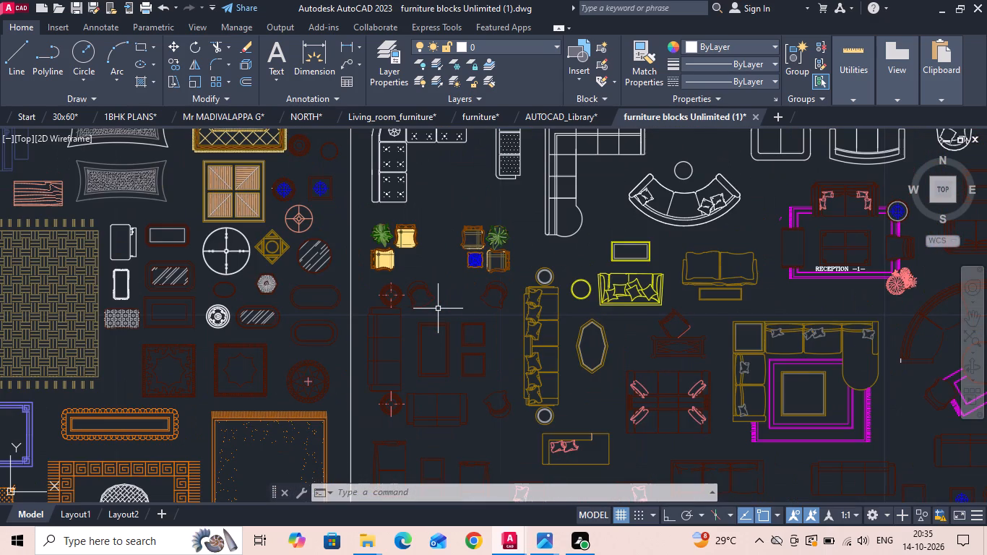
pyautogui.scroll(-2, 408, 298)
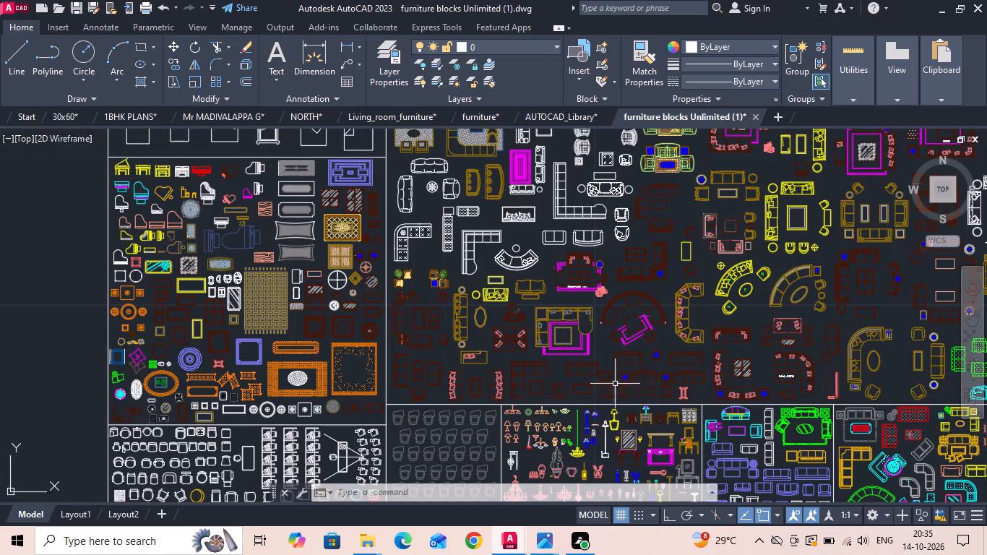
pyautogui.moveTo(819, 331); pyautogui.dragTo(720, 442, button='middle')
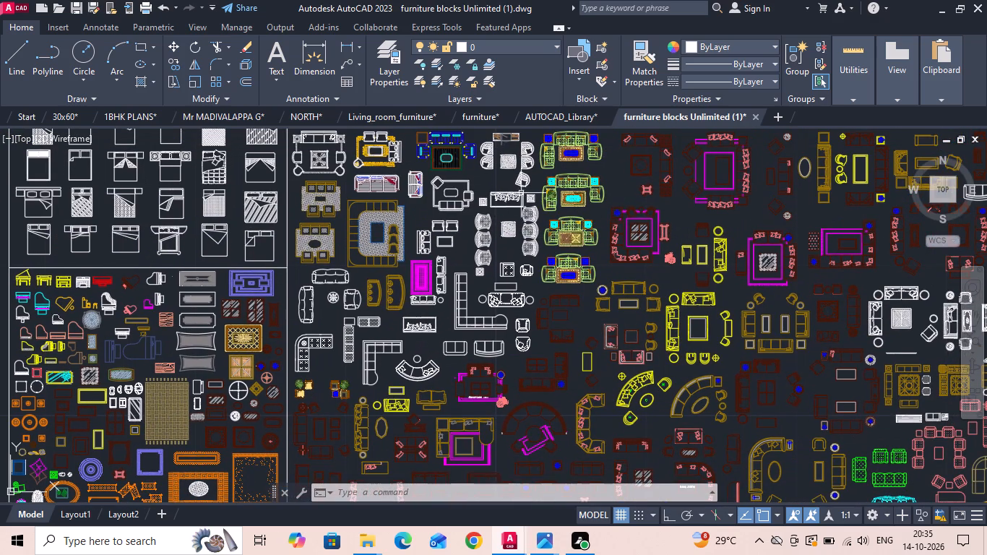
pyautogui.scroll(2, 428, 161)
pyautogui.moveTo(434, 178); pyautogui.dragTo(440, 186, button='middle')
pyautogui.scroll(-3, 303, 317)
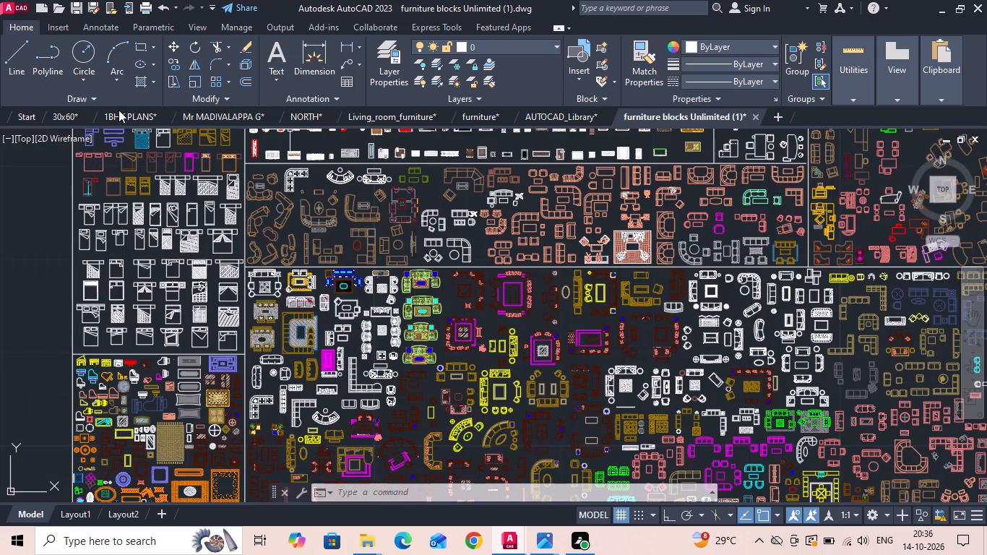
# Return to 30x60 and close the AUTOCAD_Library, furniture, Living_room_furniture, NORTH and client-named drawings, leaving 1BHK PLANS and furniture blocks Unlimited (1) open.
pyautogui.click(62, 118)
pyautogui.scroll(3, 353, 313)
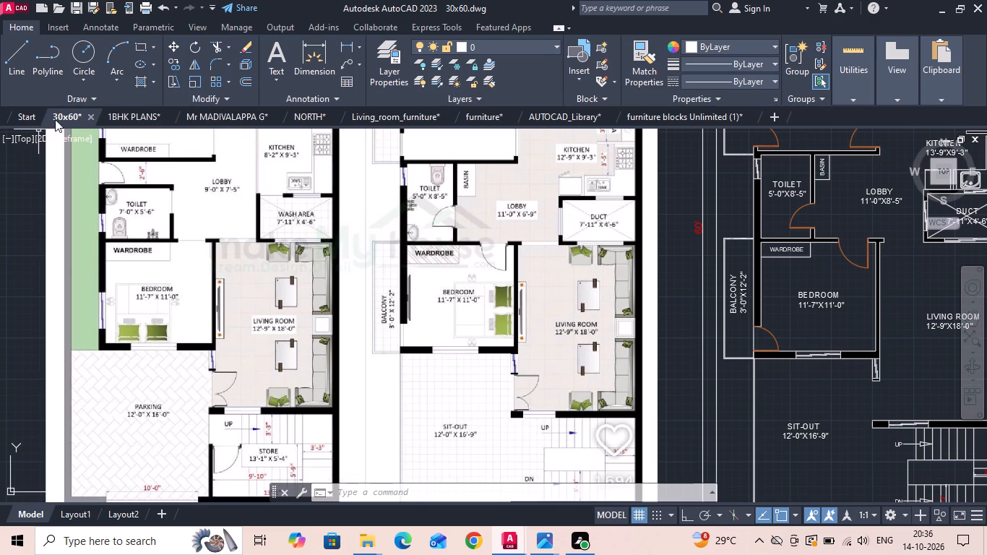
pyautogui.click(611, 113)
pyautogui.click(477, 305)
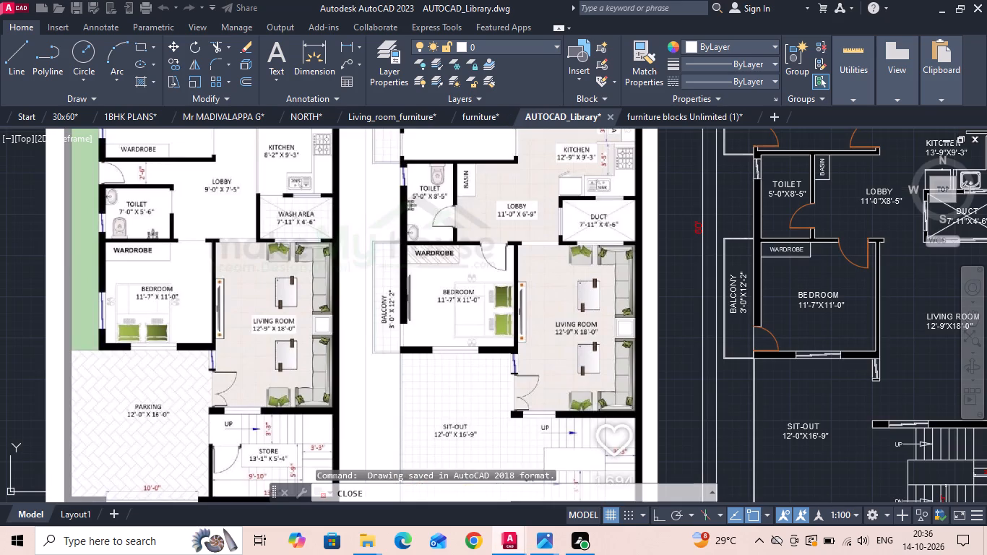
pyautogui.click(511, 116)
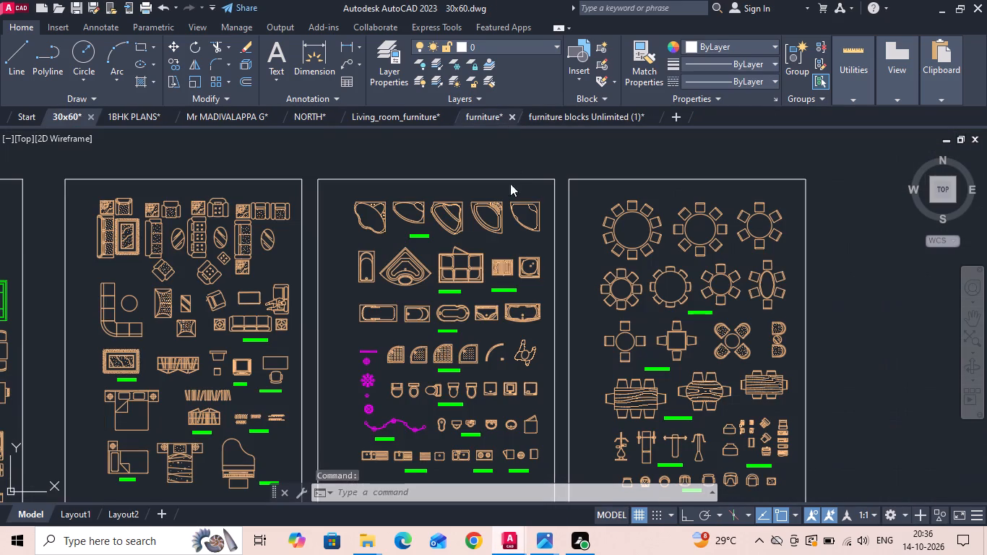
pyautogui.click(458, 298)
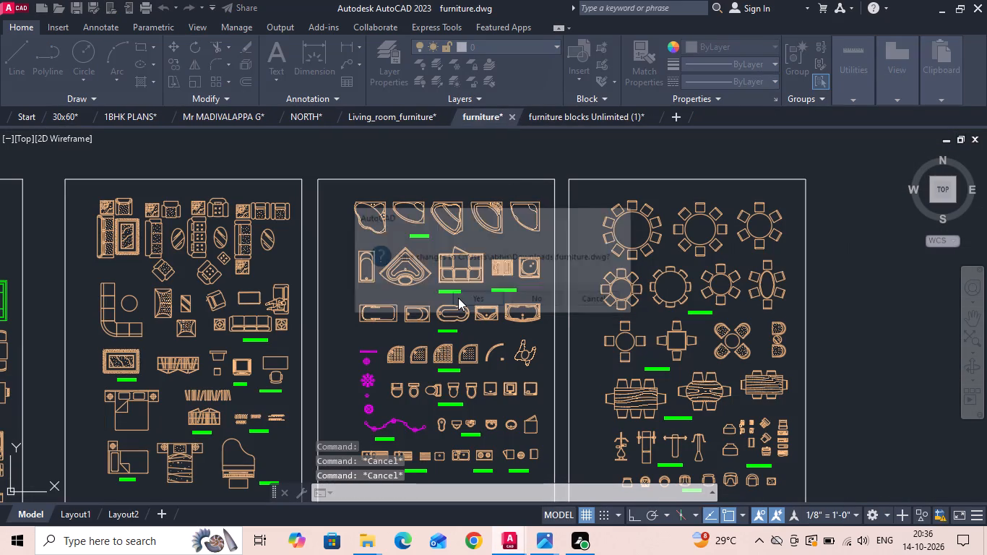
pyautogui.click(445, 118)
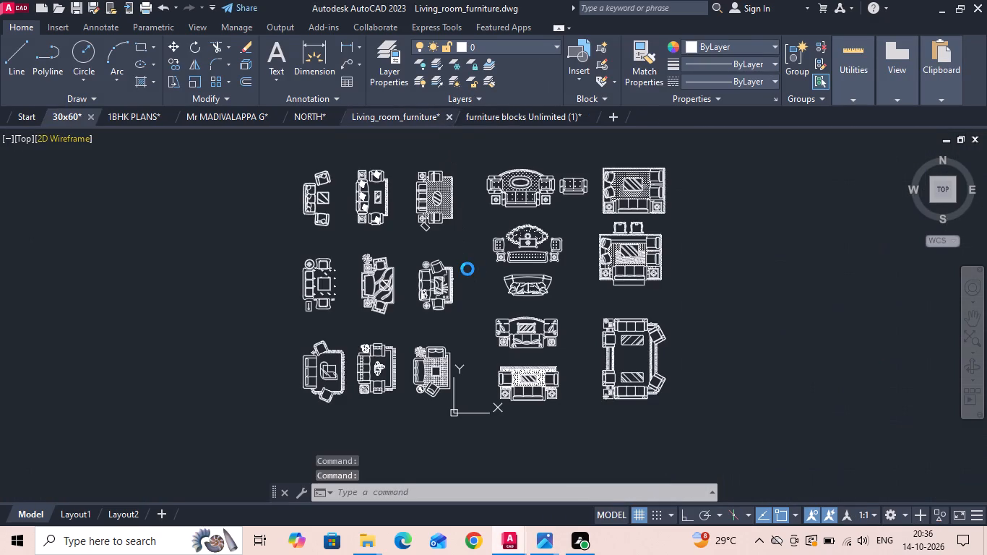
pyautogui.click(468, 297)
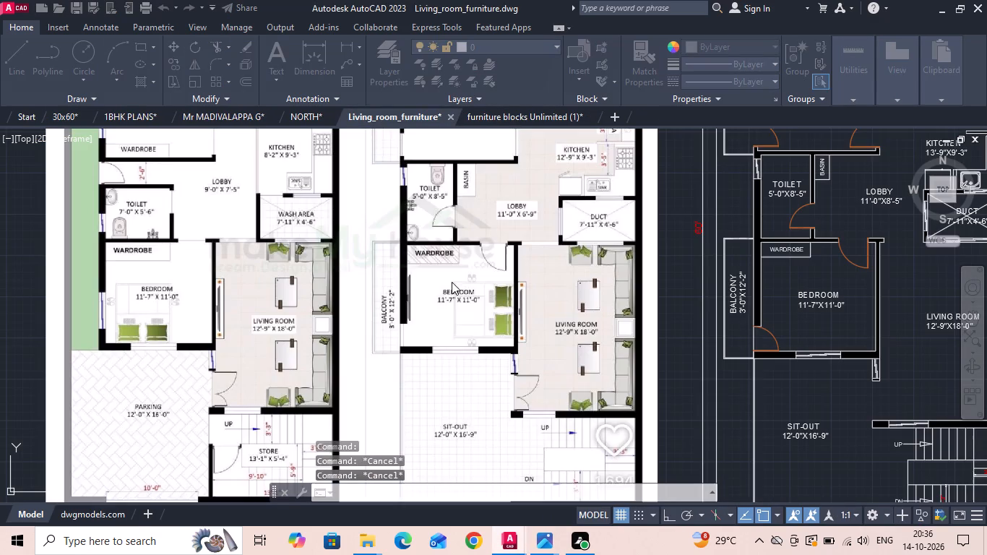
pyautogui.click(332, 113)
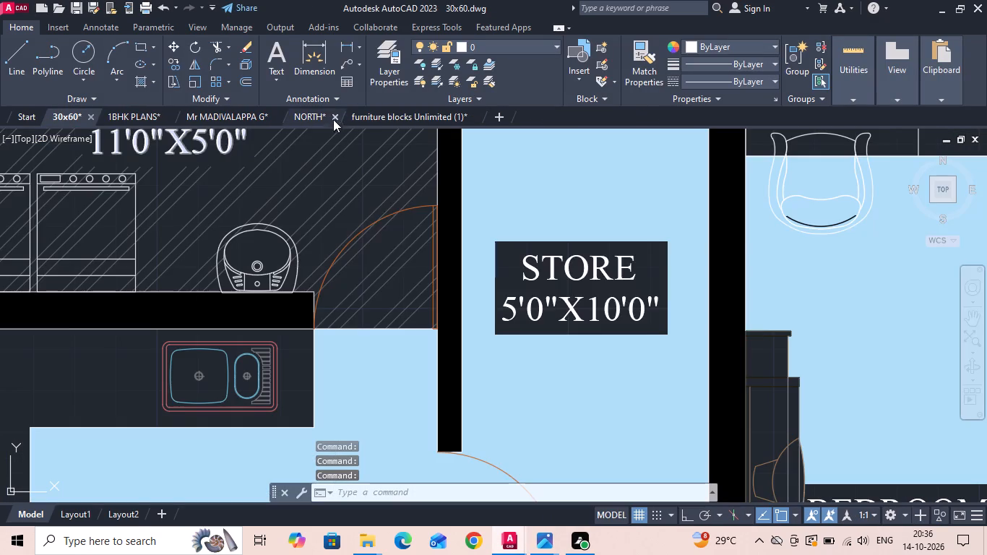
pyautogui.click(465, 306)
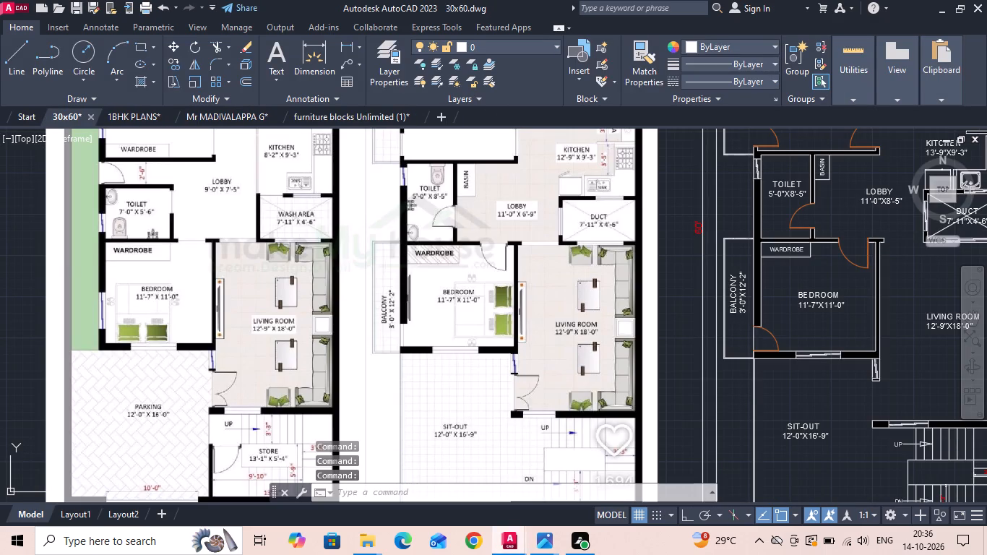
pyautogui.click(281, 117)
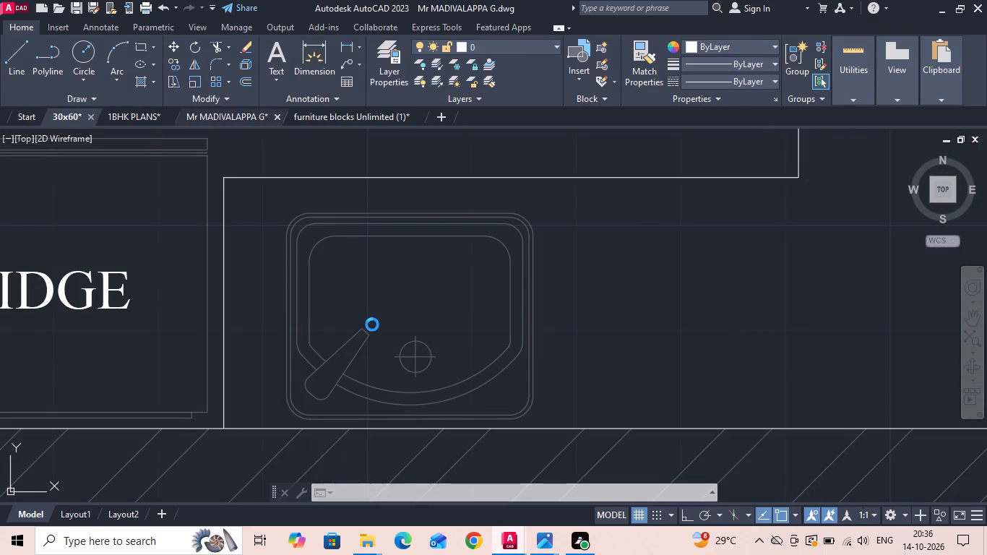
pyautogui.click(480, 298)
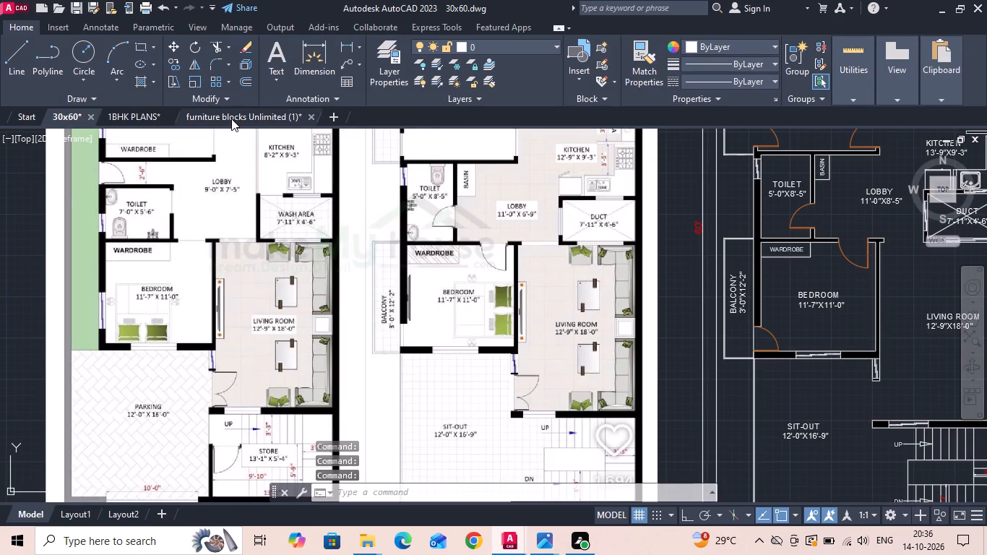
# Examine the coloured top-view chairs, tables, beds and plants in furniture blocks Unlimited (1) for blocks that suit the 30x60 plan.
pyautogui.click(231, 119)
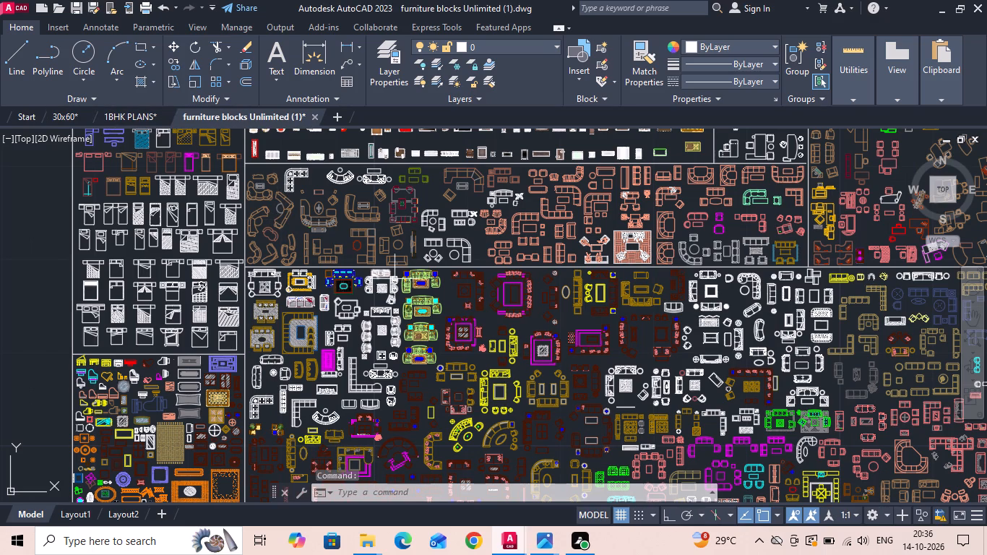
pyautogui.scroll(-2, 459, 287)
pyautogui.scroll(3, 514, 229)
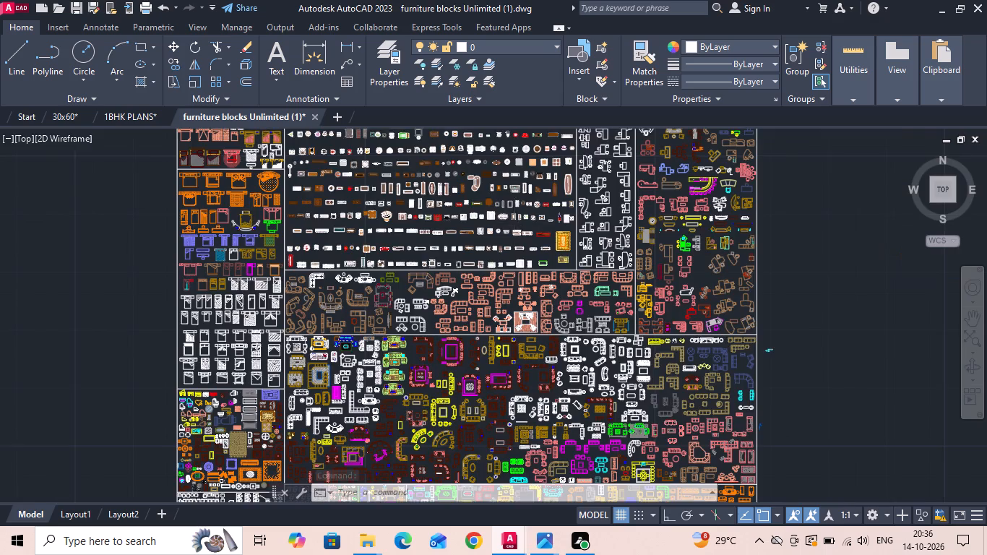
pyautogui.scroll(2, 514, 223)
pyautogui.moveTo(515, 225); pyautogui.dragTo(556, 363, button='middle')
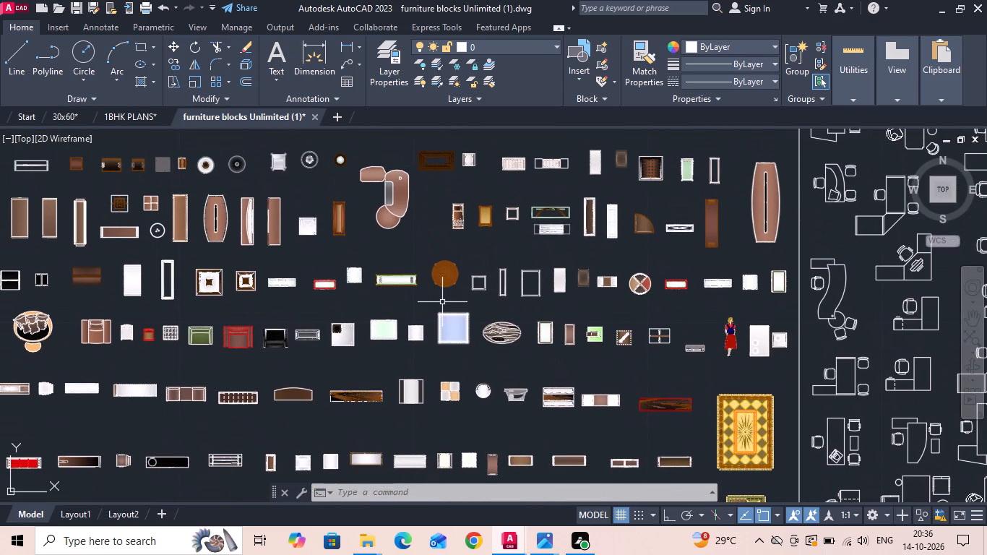
pyautogui.scroll(-2, 518, 371)
pyautogui.scroll(2, 276, 238)
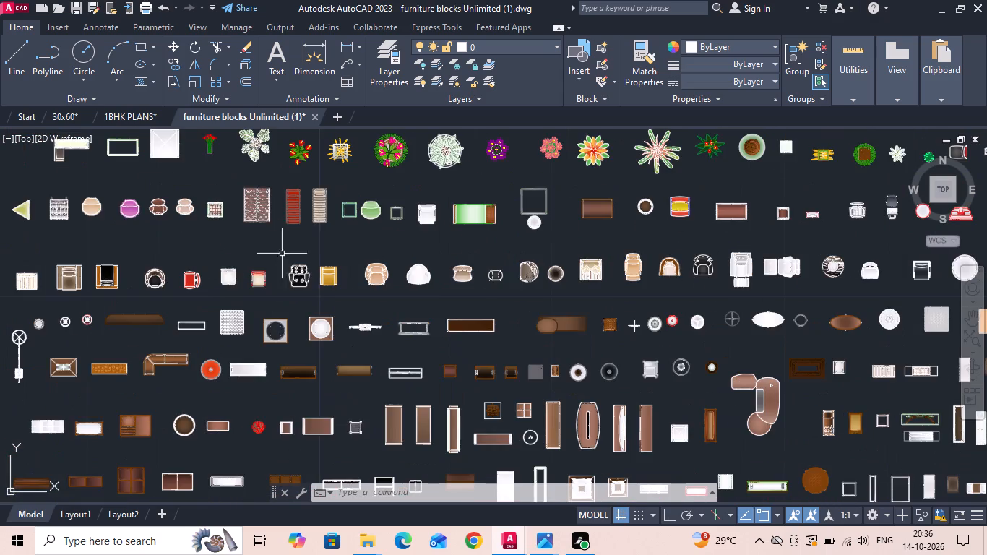
pyautogui.scroll(3, 297, 353)
pyautogui.scroll(-1, 543, 389)
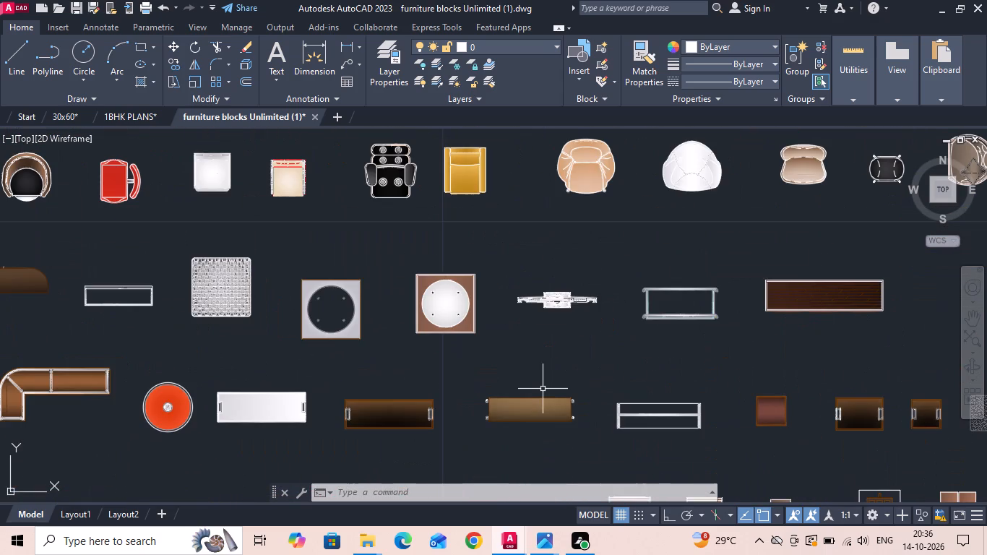
pyautogui.scroll(-1, 543, 390)
pyautogui.moveTo(306, 302); pyautogui.dragTo(431, 379, button='middle')
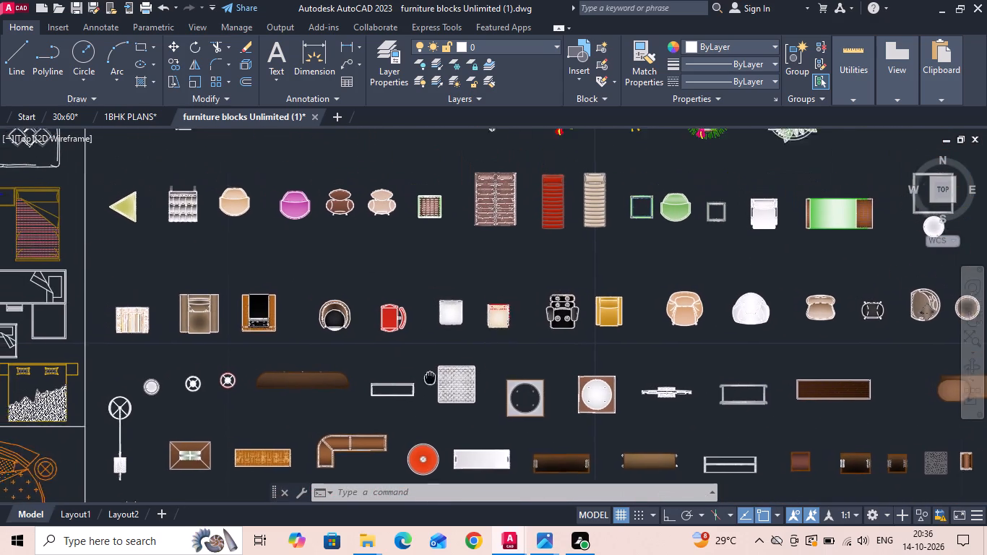
pyautogui.moveTo(431, 379); pyautogui.dragTo(436, 421, button='middle')
pyautogui.moveTo(440, 361); pyautogui.dragTo(422, 403, button='middle')
pyautogui.scroll(-1, 422, 403)
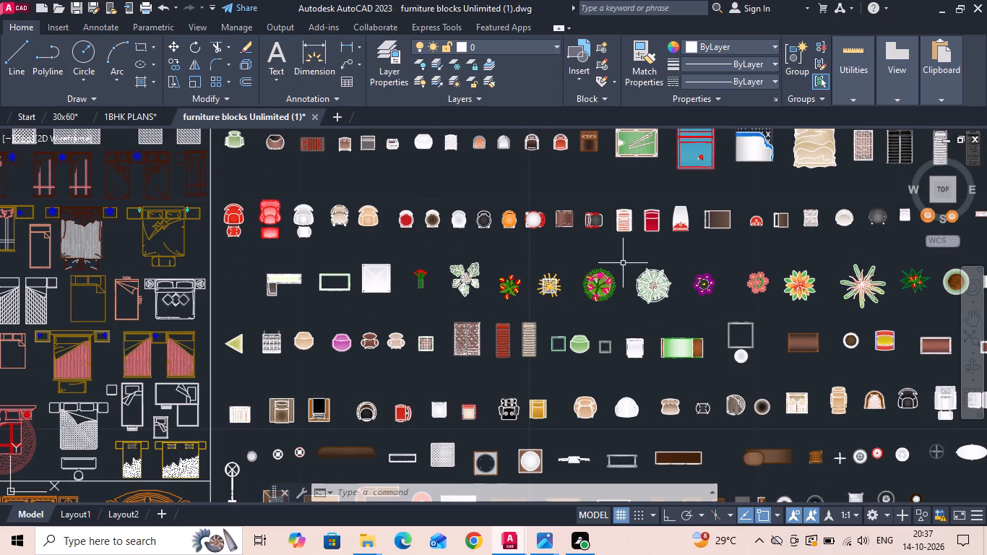
pyautogui.moveTo(661, 250); pyautogui.dragTo(642, 348, button='middle')
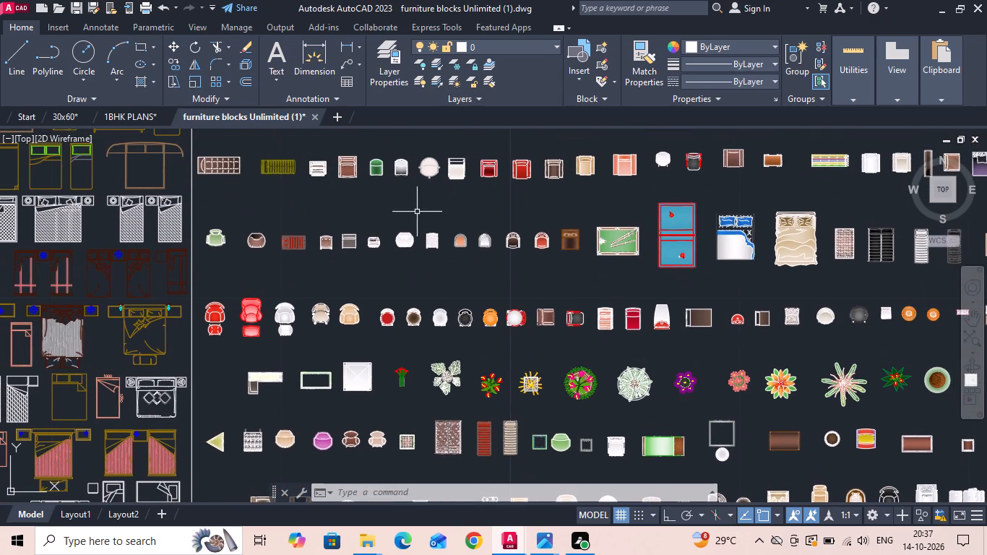
pyautogui.moveTo(414, 231); pyautogui.dragTo(393, 350, button='middle')
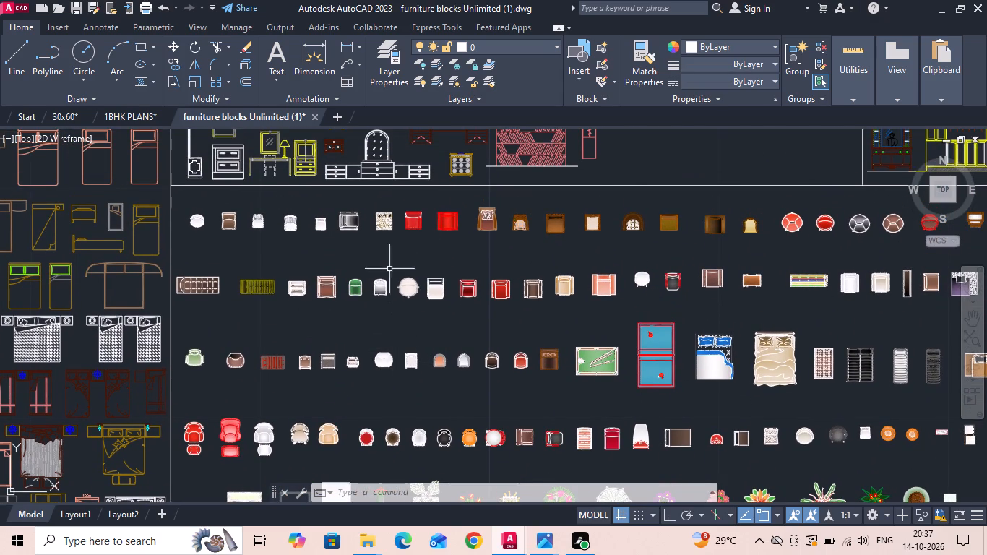
pyautogui.scroll(-1, 392, 218)
pyautogui.scroll(2, 495, 381)
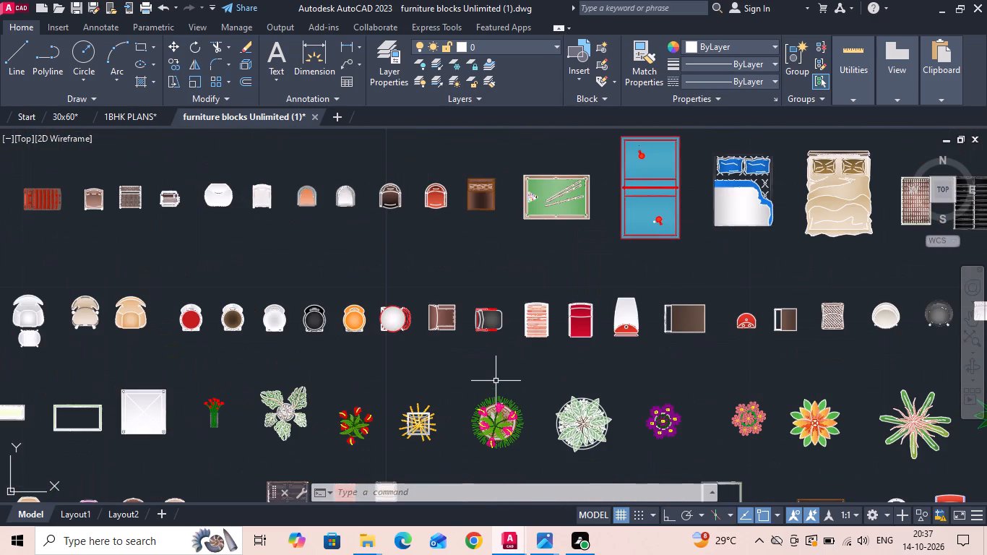
pyautogui.moveTo(496, 381); pyautogui.dragTo(465, 239, button='middle')
pyautogui.moveTo(445, 347); pyautogui.dragTo(456, 246, button='middle')
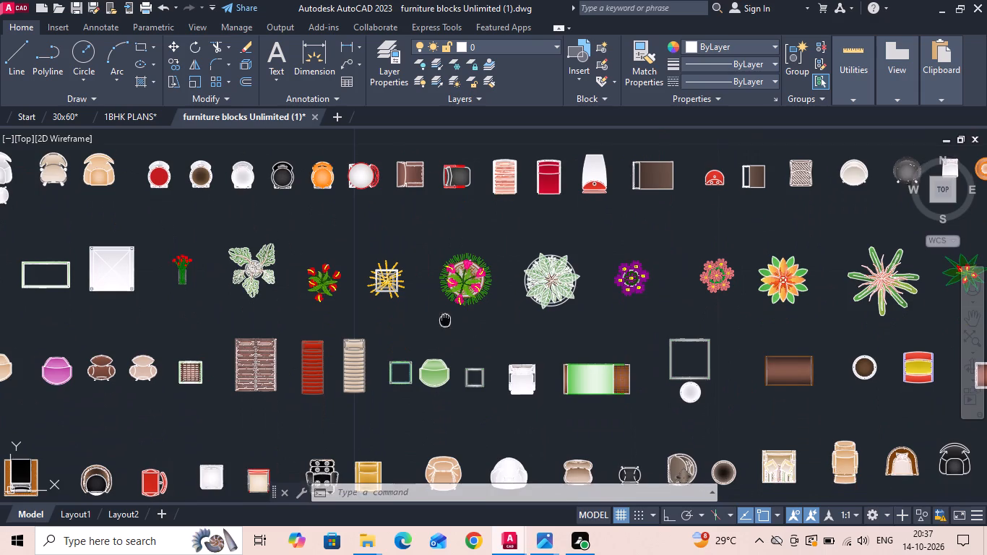
pyautogui.moveTo(456, 246); pyautogui.dragTo(475, 162, button='middle')
pyautogui.scroll(-1, 475, 170)
pyautogui.scroll(2, 455, 422)
pyautogui.moveTo(453, 419); pyautogui.dragTo(532, 215, button='middle')
pyautogui.scroll(2, 518, 257)
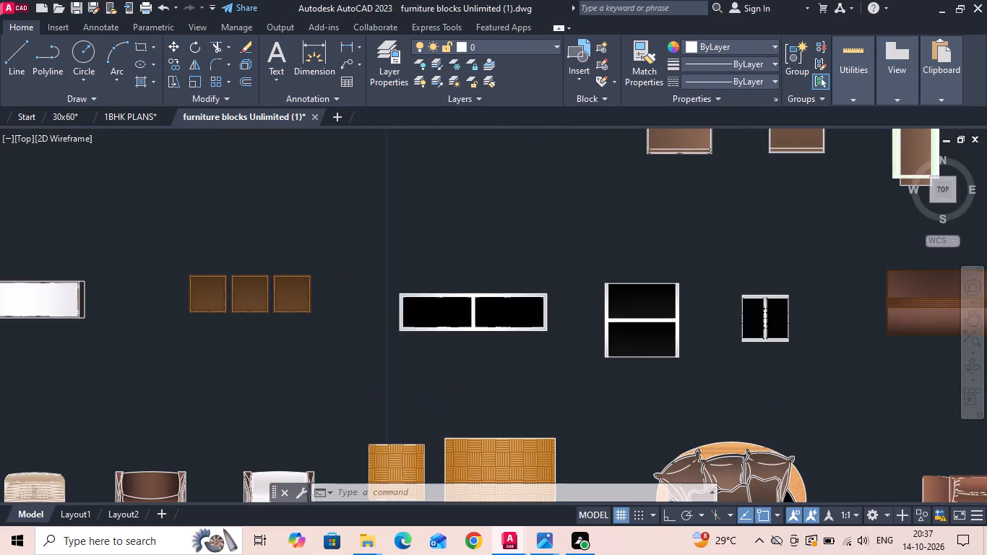
pyautogui.scroll(-3, 468, 249)
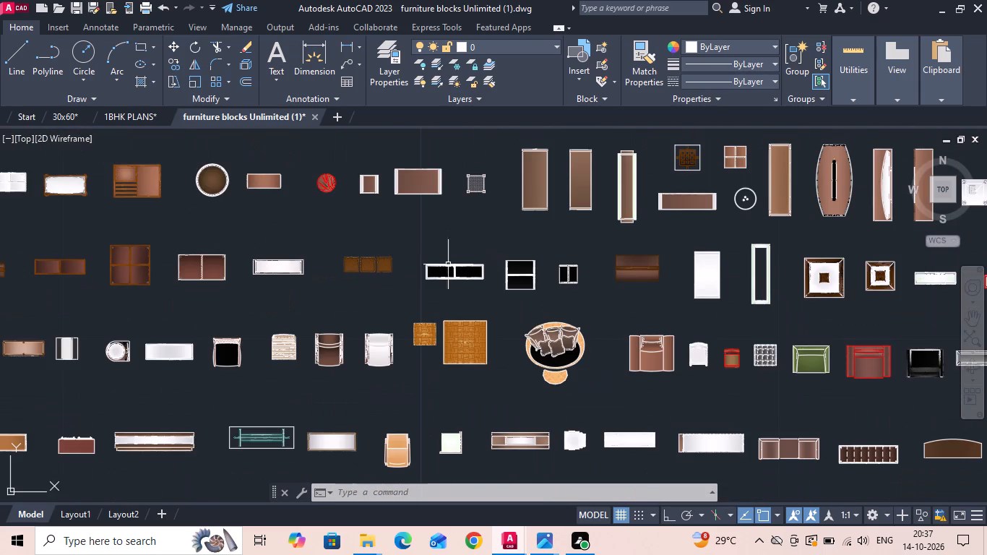
# Select the two adjacent square table blocks with narrow pieces at opposite corners, in the bottom row of coloured top-view furniture.
pyautogui.moveTo(428, 364); pyautogui.dragTo(591, 209, button='middle')
pyautogui.moveTo(387, 398); pyautogui.dragTo(382, 212, button='middle')
pyautogui.scroll(2, 664, 314)
pyautogui.moveTo(733, 348); pyautogui.dragTo(731, 340)
pyautogui.click(700, 285)
pyautogui.scroll(-2, 465, 278)
pyautogui.click(483, 304)
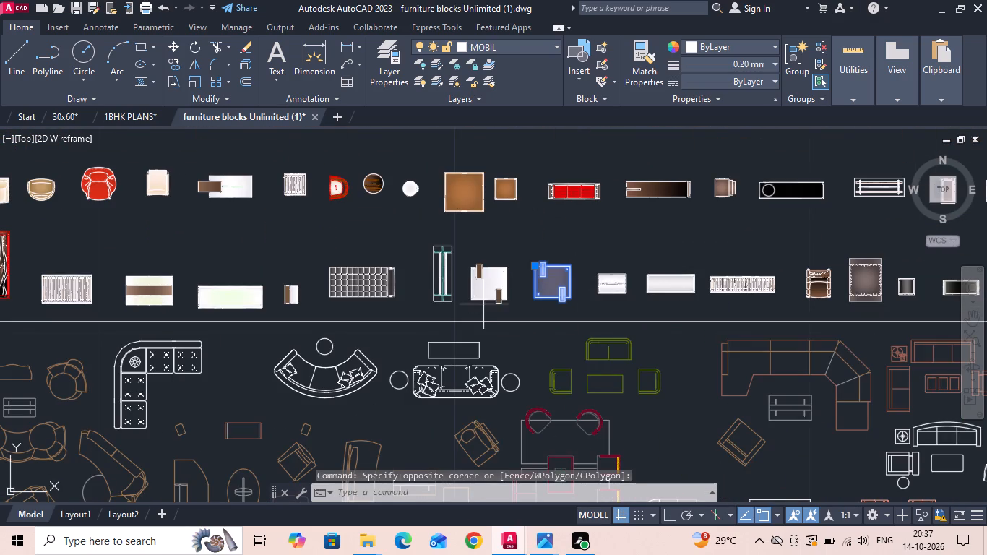
pyautogui.click(478, 270)
# Examine the sofa set, living room and office furniture sections for blocks that suit the 30x60 plan.
pyautogui.scroll(-1, 358, 226)
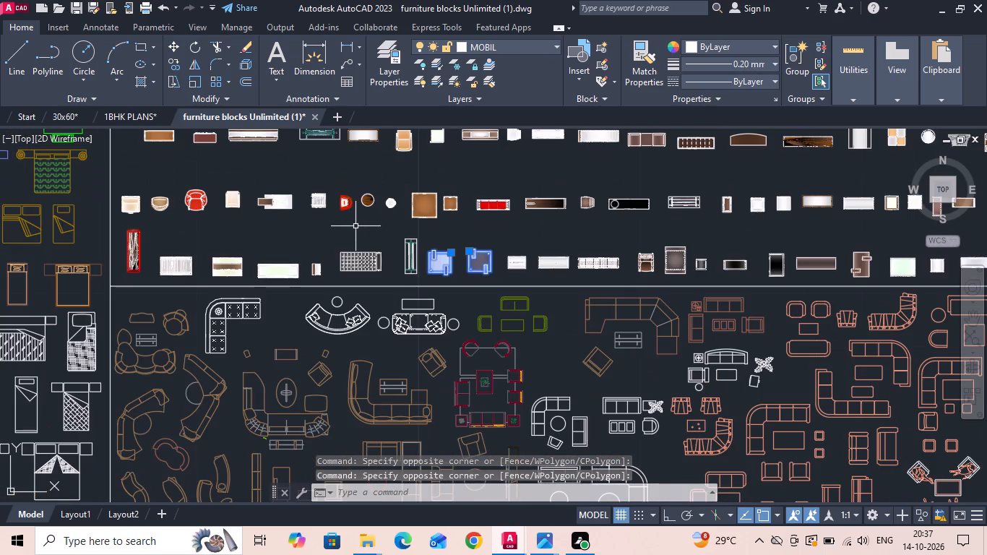
pyautogui.scroll(-2, 352, 246)
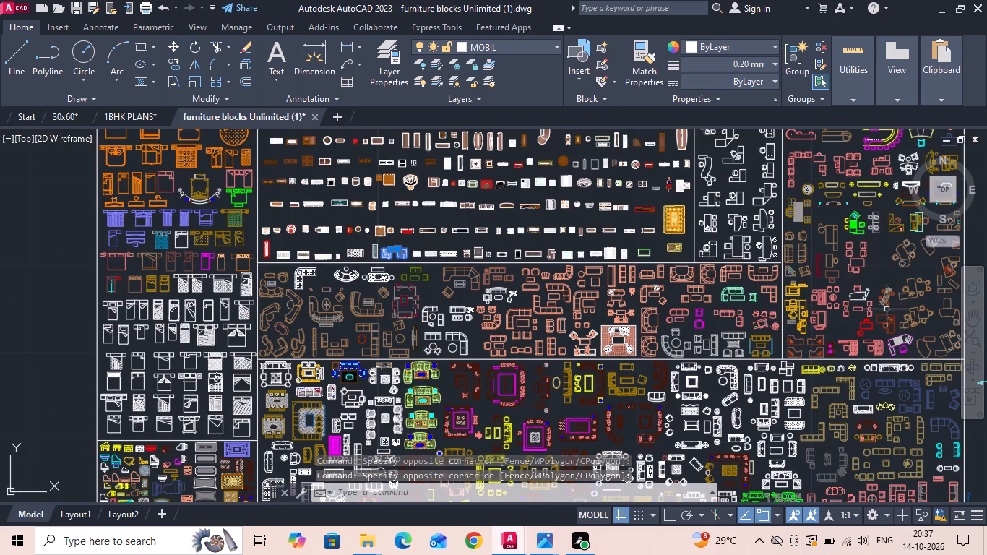
pyautogui.moveTo(633, 368); pyautogui.dragTo(629, 250, button='middle')
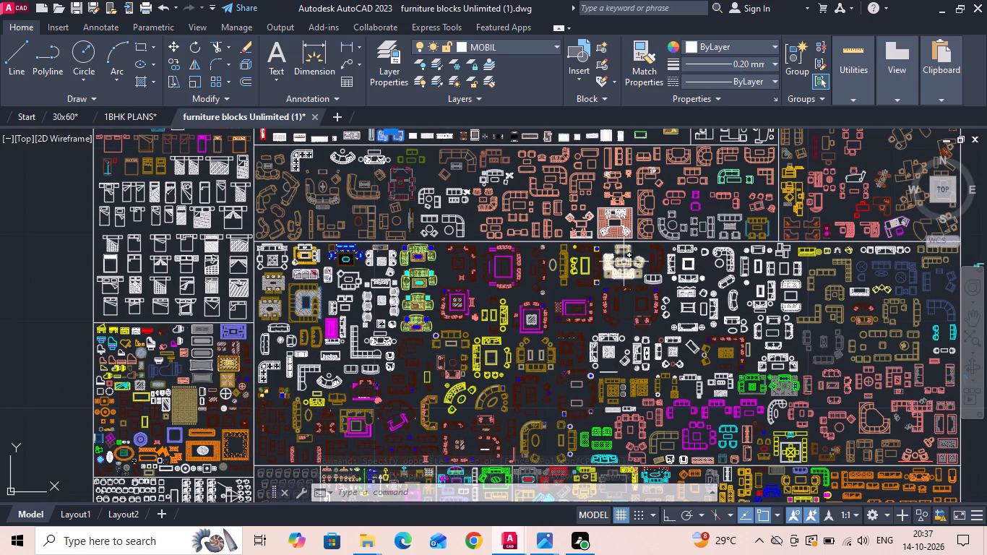
pyautogui.moveTo(525, 436); pyautogui.dragTo(553, 213, button='middle')
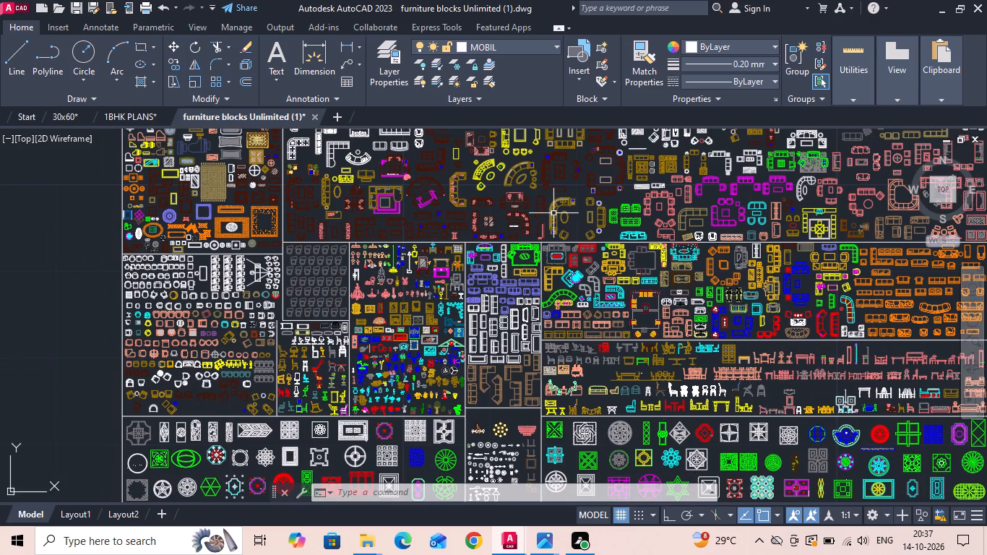
pyautogui.scroll(2, 772, 270)
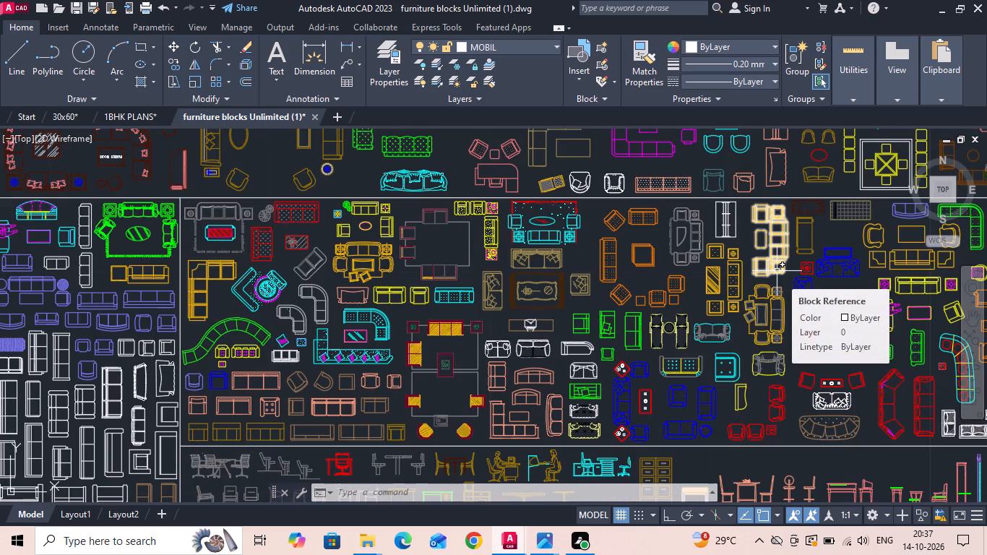
pyautogui.scroll(2, 633, 433)
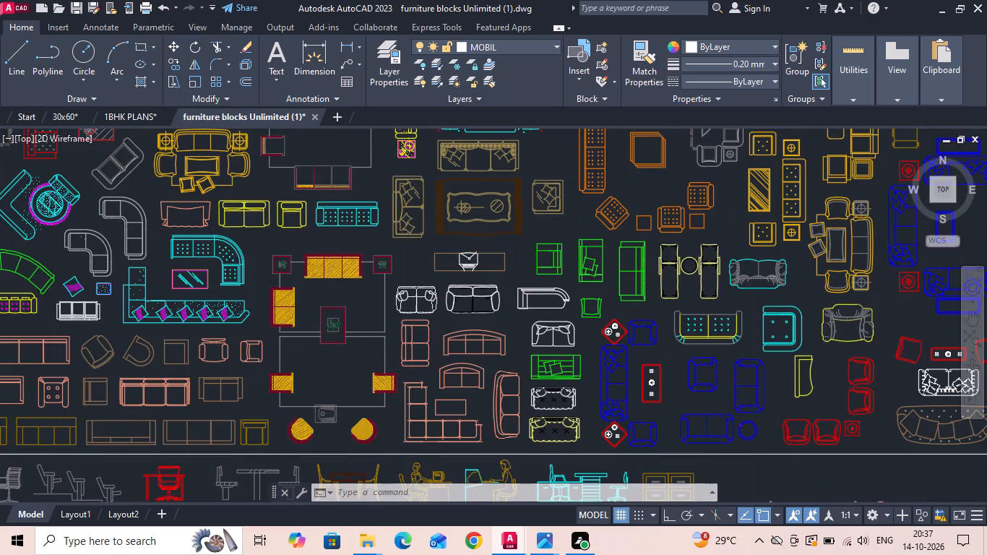
pyautogui.moveTo(616, 294); pyautogui.dragTo(338, 299, button='middle')
pyautogui.scroll(-1, 286, 344)
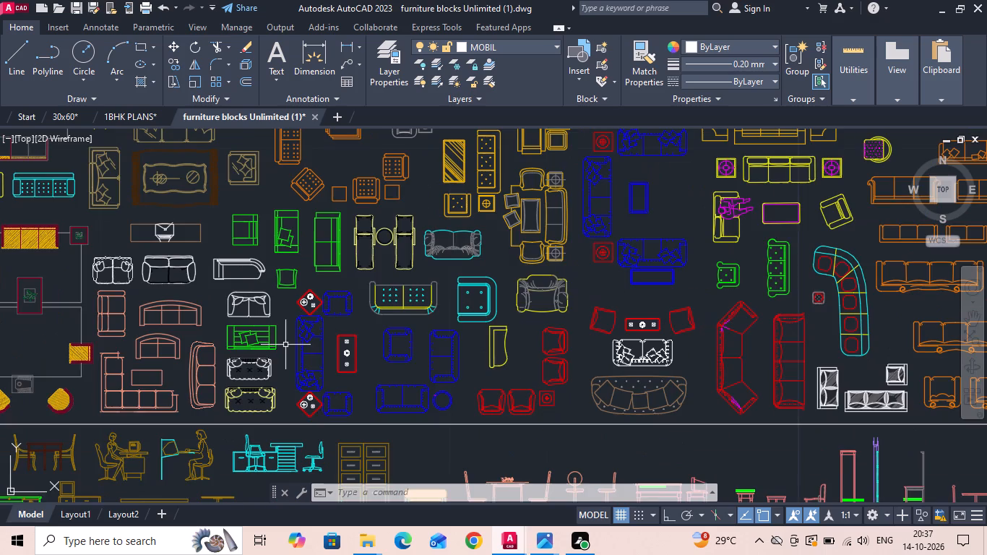
pyautogui.moveTo(626, 355); pyautogui.dragTo(353, 392, button='middle')
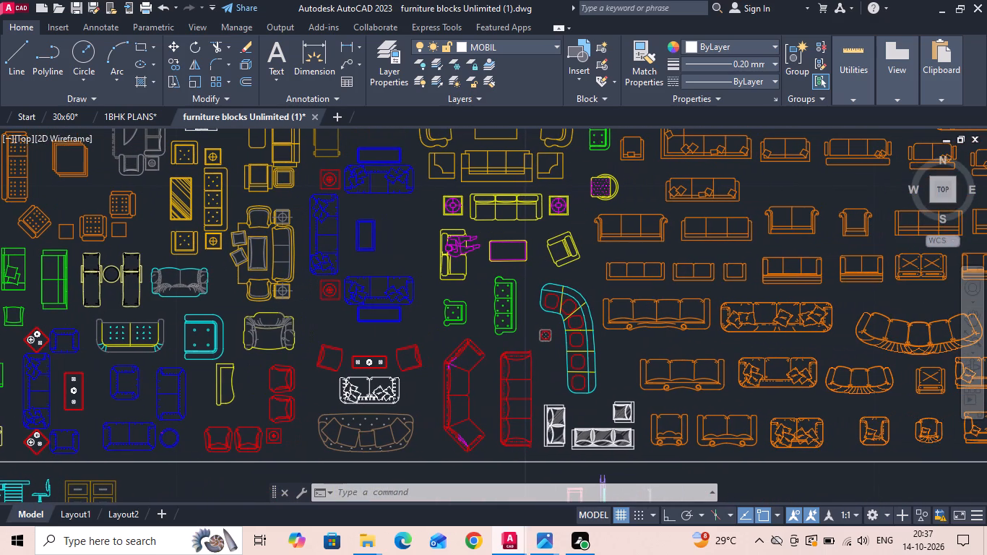
pyautogui.scroll(-2, 351, 393)
pyautogui.moveTo(533, 305); pyautogui.dragTo(553, 383, button='middle')
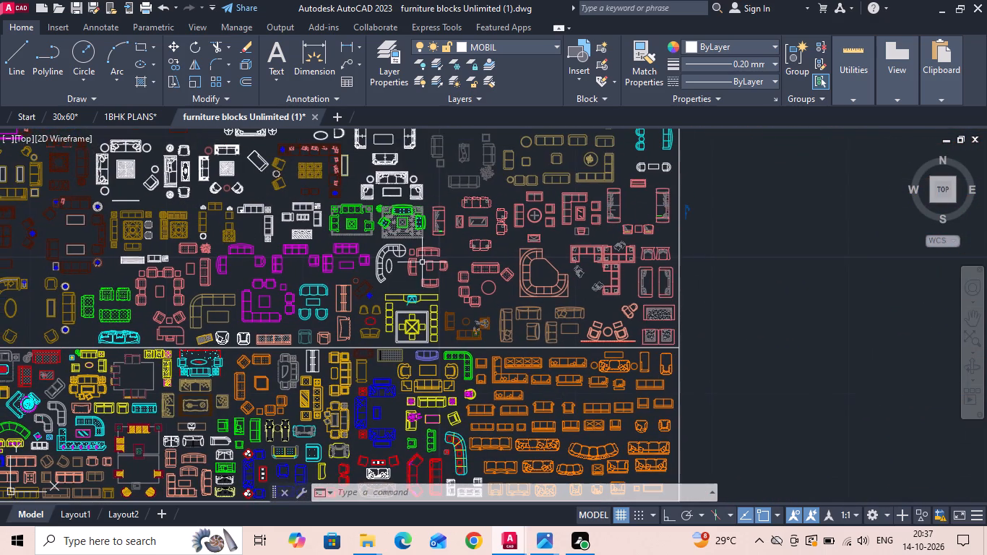
pyautogui.scroll(3, 398, 236)
pyautogui.scroll(-3, 499, 300)
pyautogui.moveTo(571, 228); pyautogui.dragTo(574, 240, button='middle')
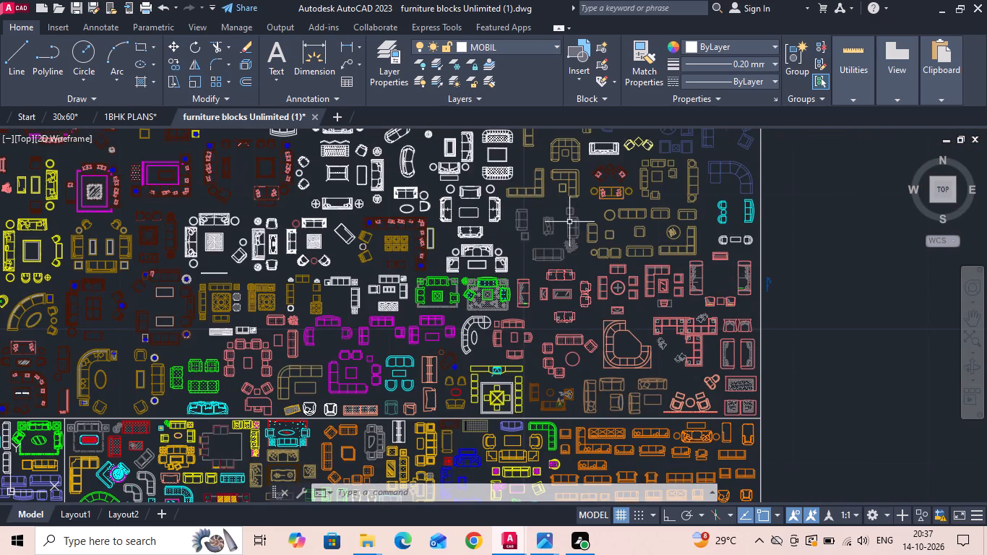
pyautogui.moveTo(574, 240); pyautogui.dragTo(615, 452, button='middle')
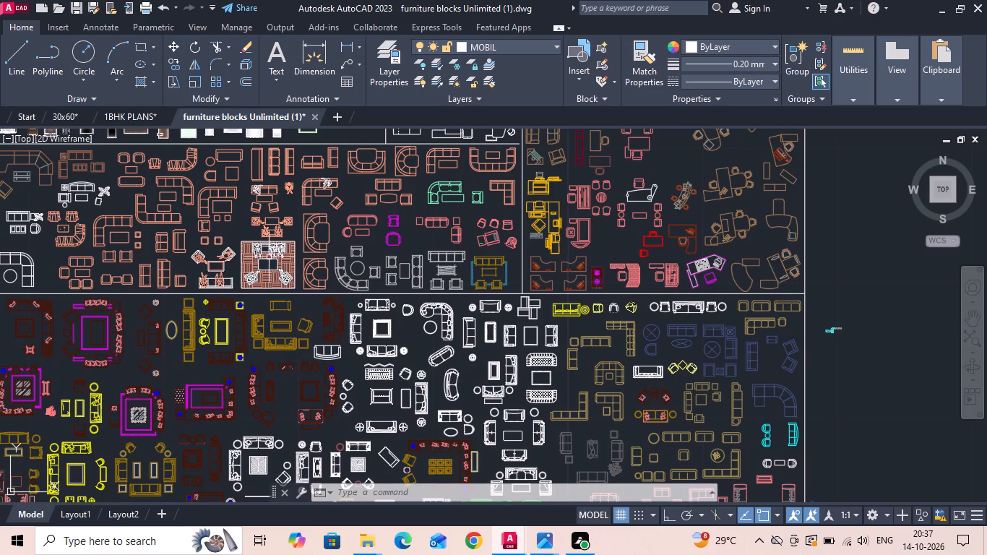
pyautogui.moveTo(298, 223); pyautogui.dragTo(517, 372, button='middle')
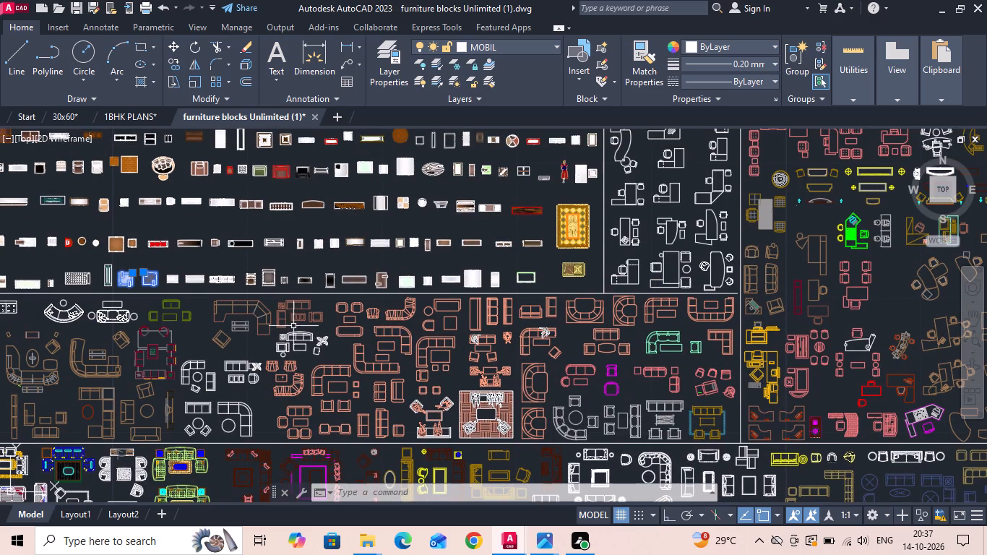
pyautogui.moveTo(302, 331); pyautogui.dragTo(332, 397, button='middle')
pyautogui.moveTo(803, 311); pyautogui.dragTo(635, 388, button='middle')
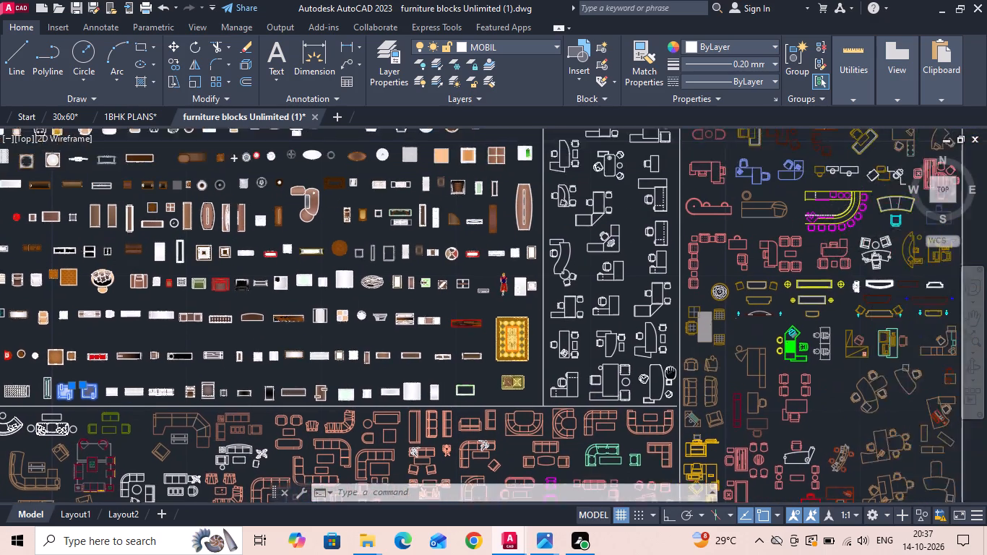
pyautogui.moveTo(635, 388); pyautogui.dragTo(600, 401, button='middle')
pyautogui.scroll(-2, 638, 388)
pyautogui.scroll(3, 629, 170)
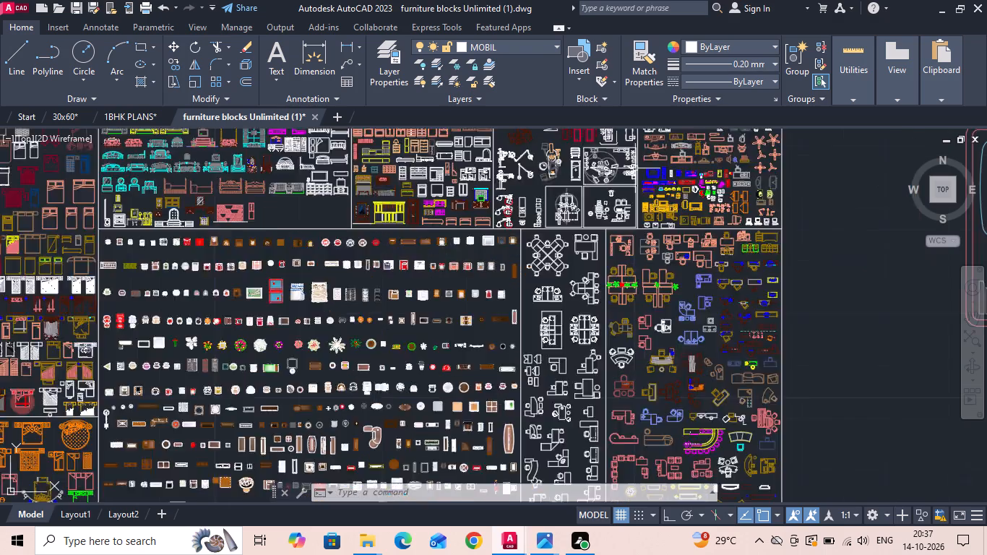
# Add the olive double bed with side tables, cyan lamps and a foot bench to the selection of blocks.
pyautogui.scroll(-2, 758, 268)
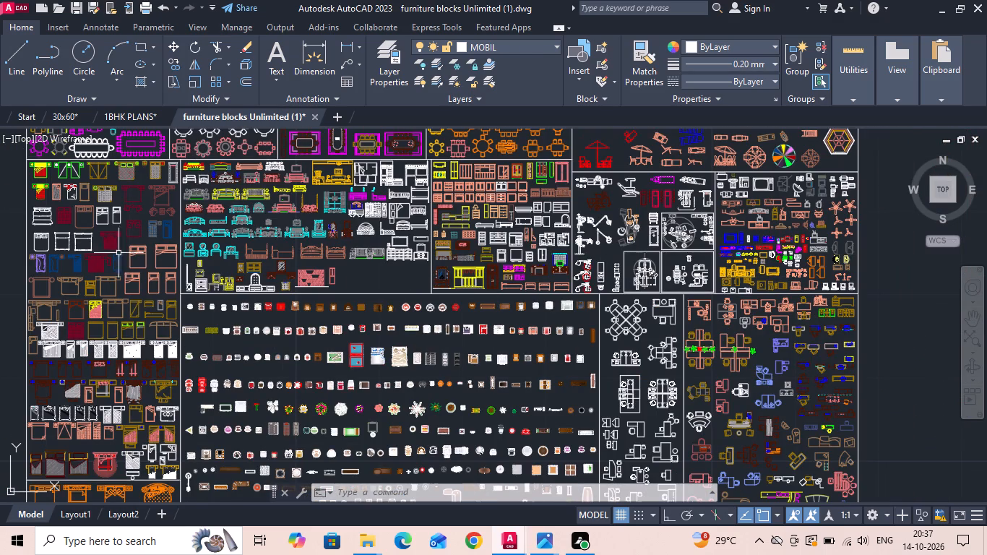
pyautogui.scroll(2, 49, 195)
pyautogui.scroll(-1, 543, 236)
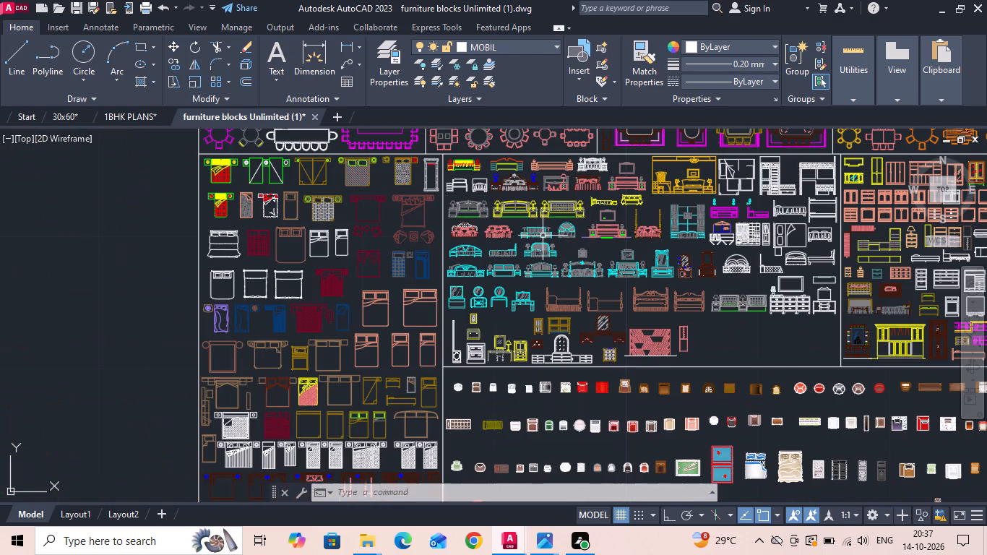
pyautogui.scroll(2, 305, 425)
pyautogui.scroll(-1, 440, 225)
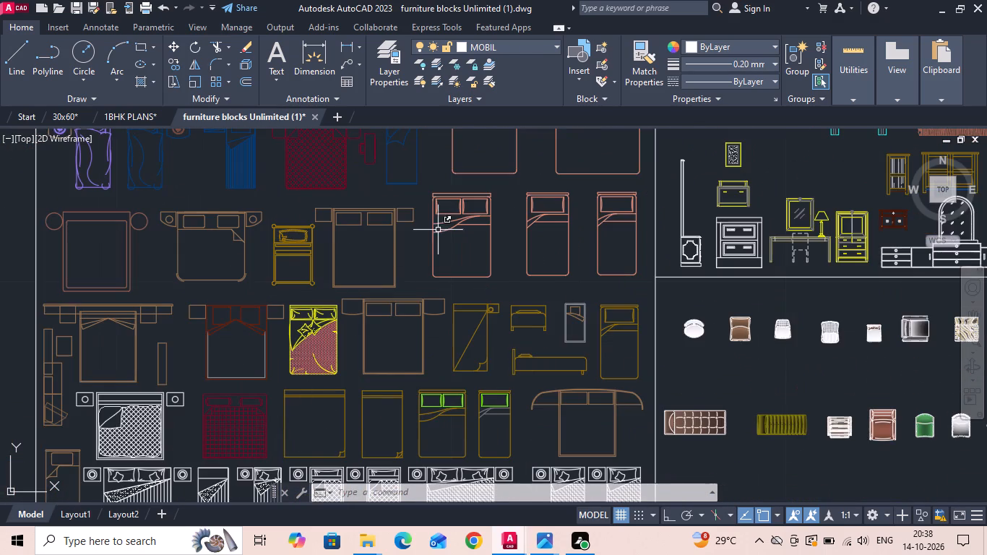
pyautogui.scroll(-1, 441, 224)
pyautogui.scroll(2, 357, 356)
pyautogui.scroll(-1, 357, 356)
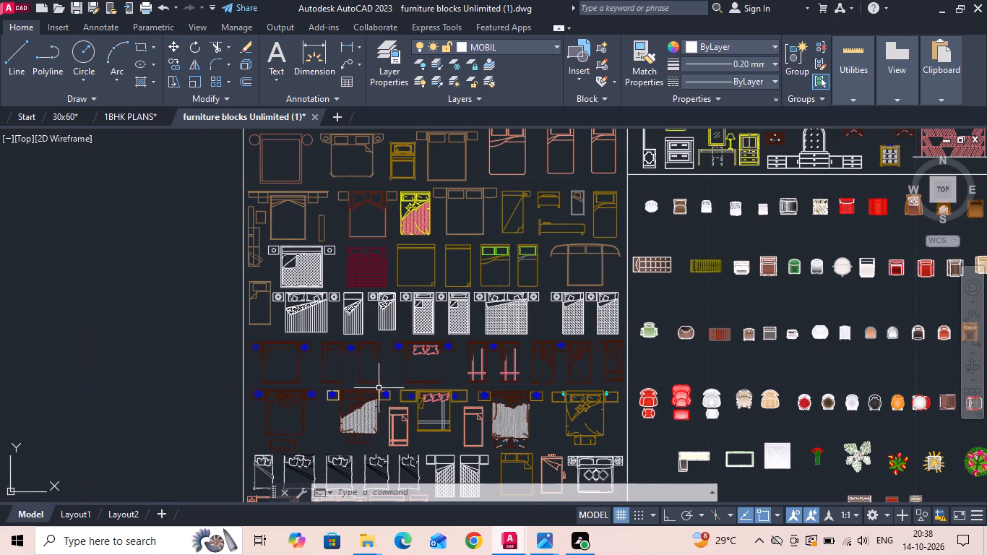
pyautogui.moveTo(379, 387); pyautogui.dragTo(388, 322, button='middle')
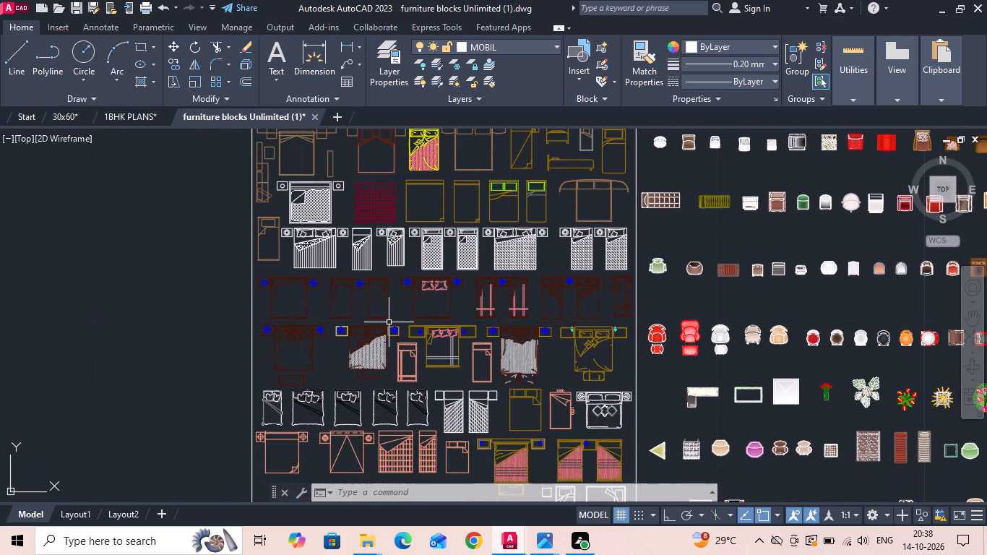
pyautogui.click(575, 362)
# Examine the remaining bed blocks and the rug, chair and decor sections for pieces that suit the 30x60 plan.
pyautogui.moveTo(529, 374); pyautogui.dragTo(512, 182, button='middle')
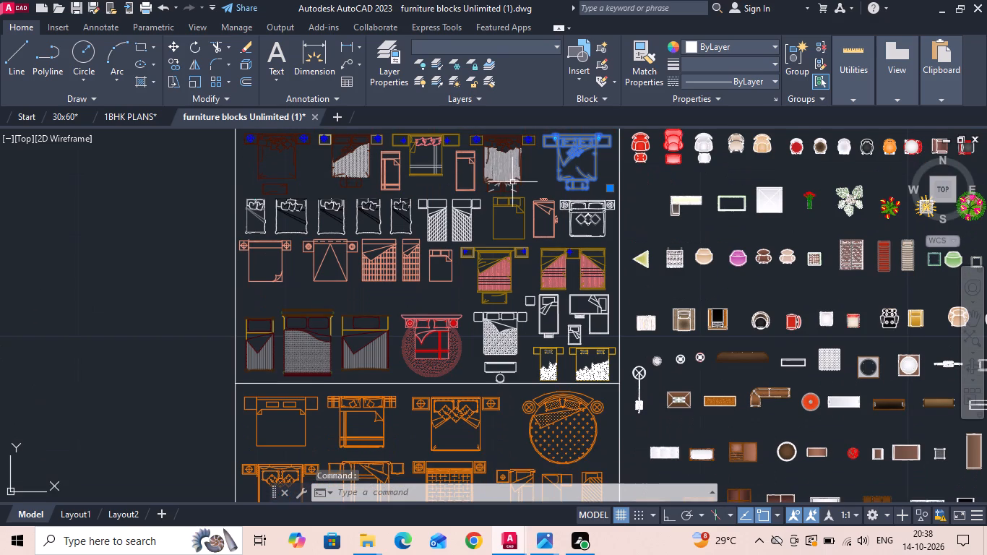
pyautogui.moveTo(457, 411); pyautogui.dragTo(421, 197, button='middle')
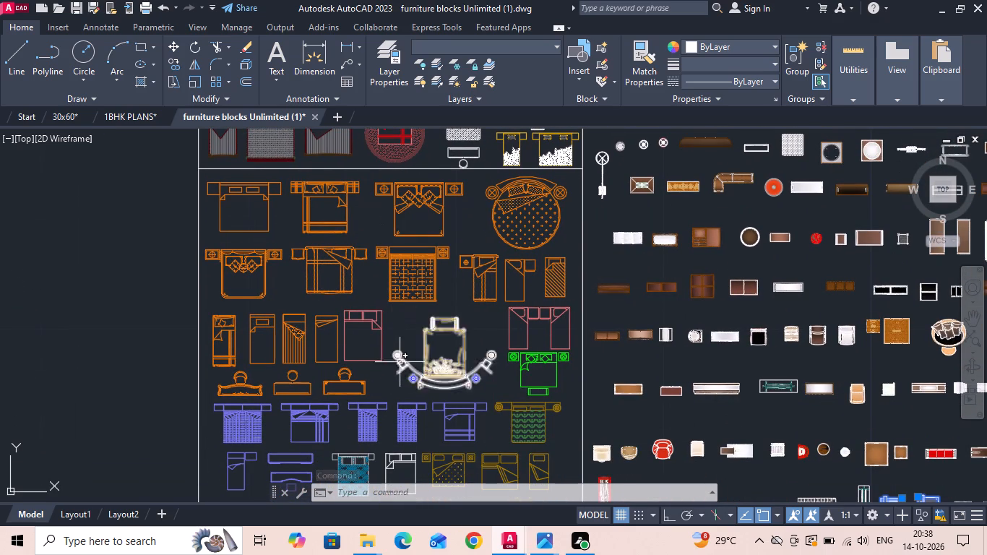
pyautogui.moveTo(400, 363); pyautogui.dragTo(385, 195, button='middle')
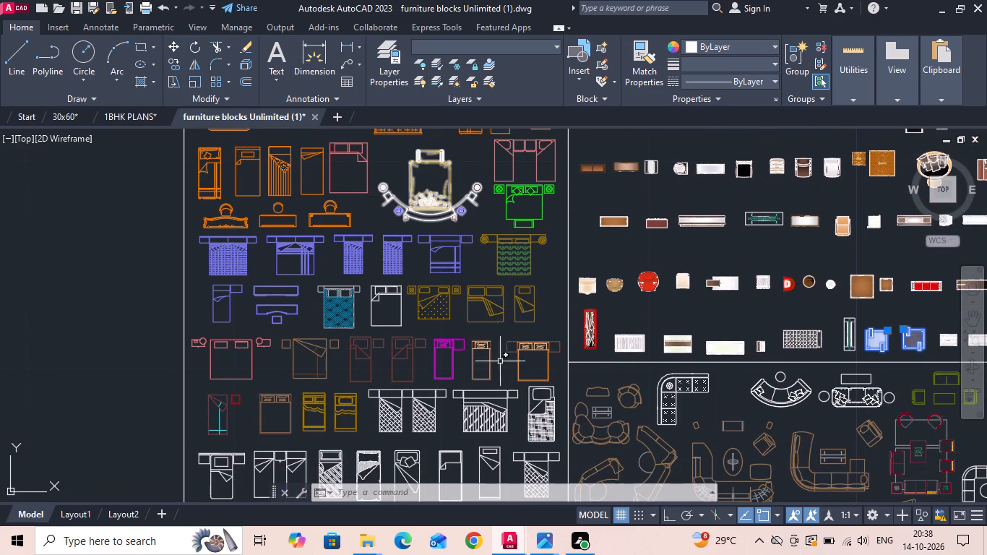
pyautogui.moveTo(500, 384); pyautogui.dragTo(449, 192, button='middle')
pyautogui.moveTo(383, 377); pyautogui.dragTo(383, 198, button='middle')
pyautogui.moveTo(414, 301); pyautogui.dragTo(384, 175, button='middle')
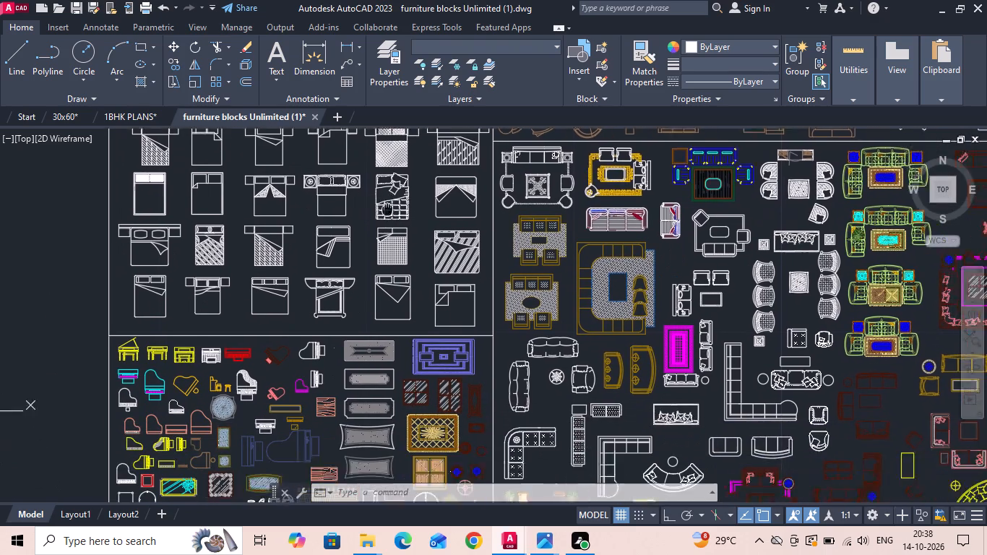
pyautogui.moveTo(384, 175); pyautogui.dragTo(382, 122, button='middle')
pyautogui.scroll(-2, 382, 121)
pyautogui.scroll(-2, 385, 281)
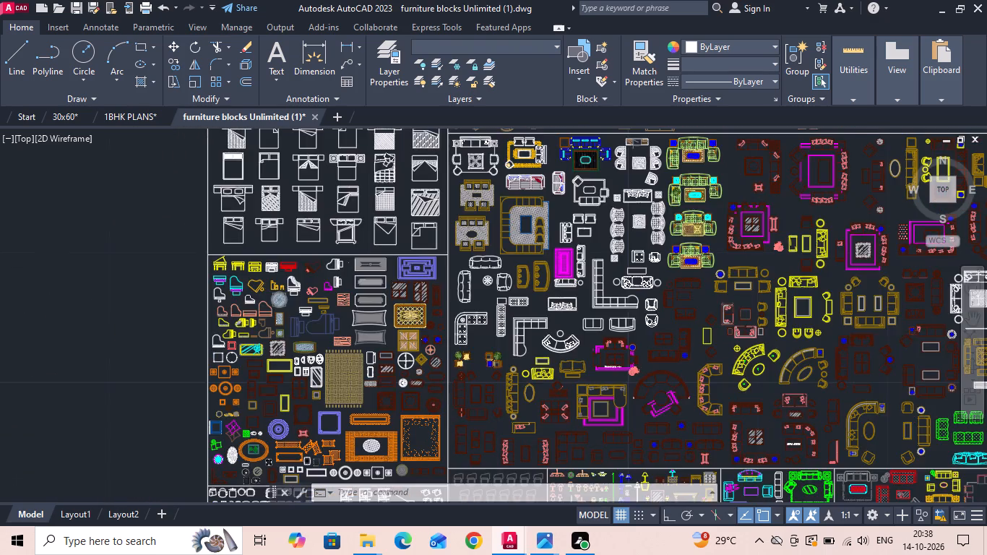
pyautogui.scroll(-1, 385, 281)
pyautogui.scroll(3, 389, 386)
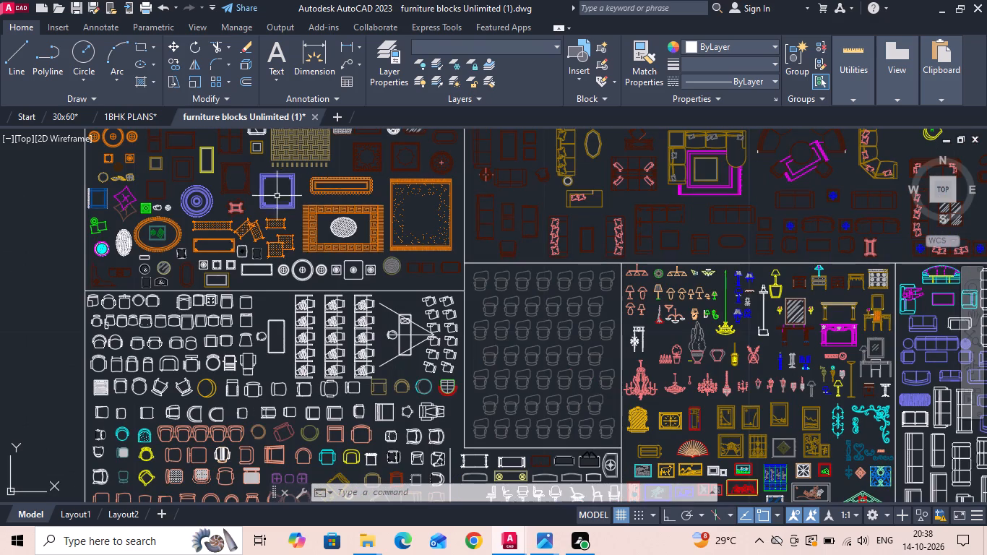
pyautogui.scroll(-2, 344, 156)
pyautogui.scroll(1, 358, 405)
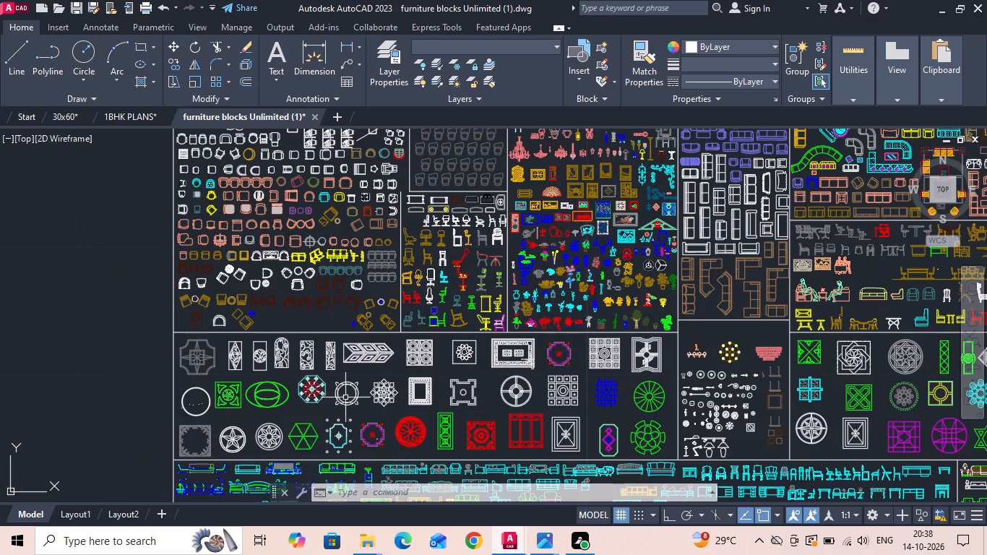
pyautogui.scroll(-1, 280, 379)
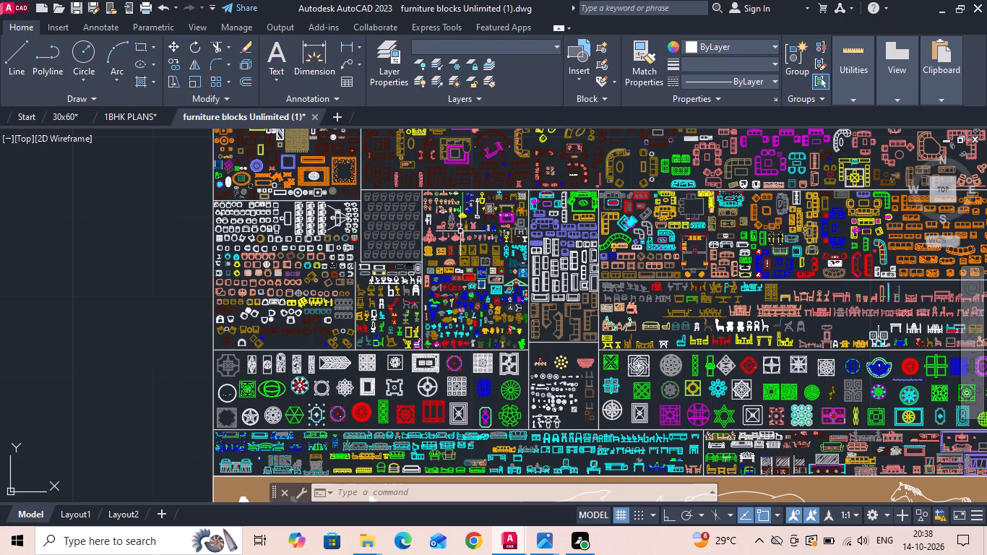
# Add the two-armchair group with plant and blue side table, and the long cushioned sofa with oval table, to the selection.
pyautogui.scroll(3, 540, 246)
pyautogui.moveTo(546, 279); pyautogui.dragTo(553, 383, button='middle')
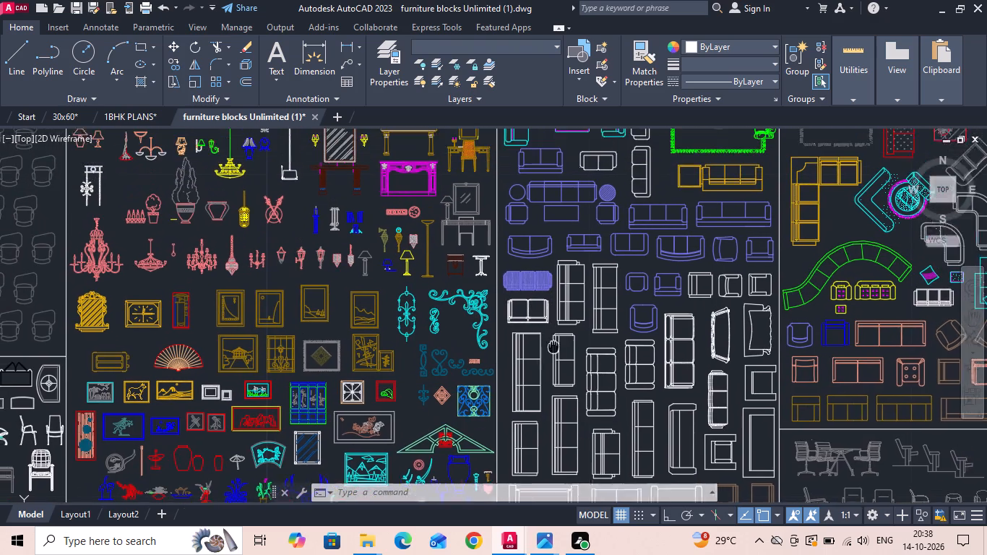
pyautogui.moveTo(553, 383); pyautogui.dragTo(553, 454, button='middle')
pyautogui.scroll(-2, 553, 455)
pyautogui.scroll(2, 474, 296)
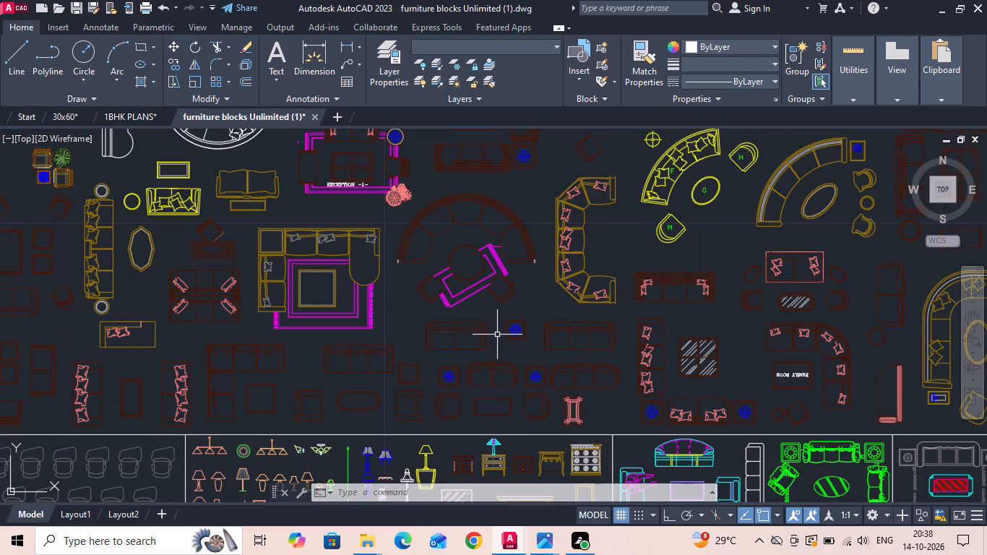
pyautogui.scroll(-1, 536, 354)
pyautogui.scroll(2, 159, 244)
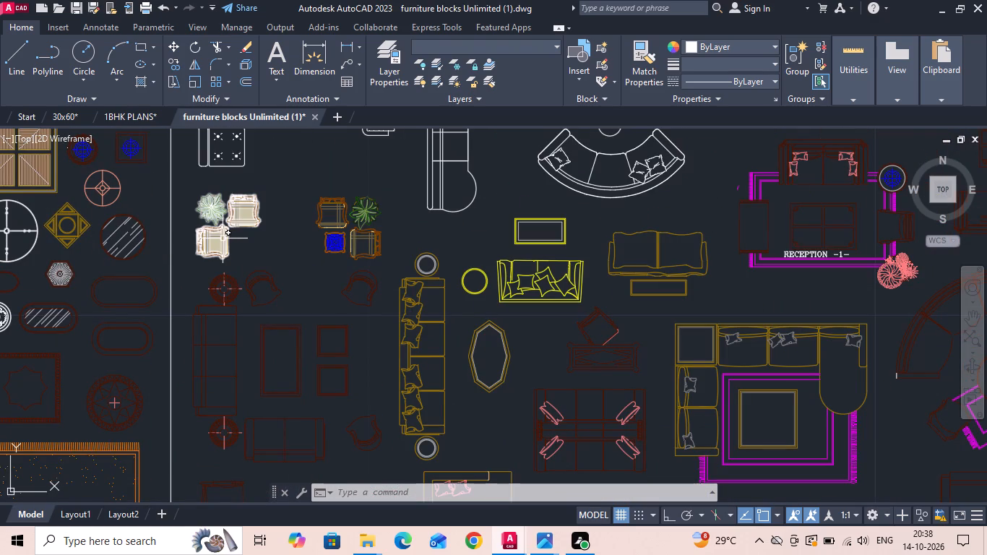
pyautogui.scroll(-1, 408, 363)
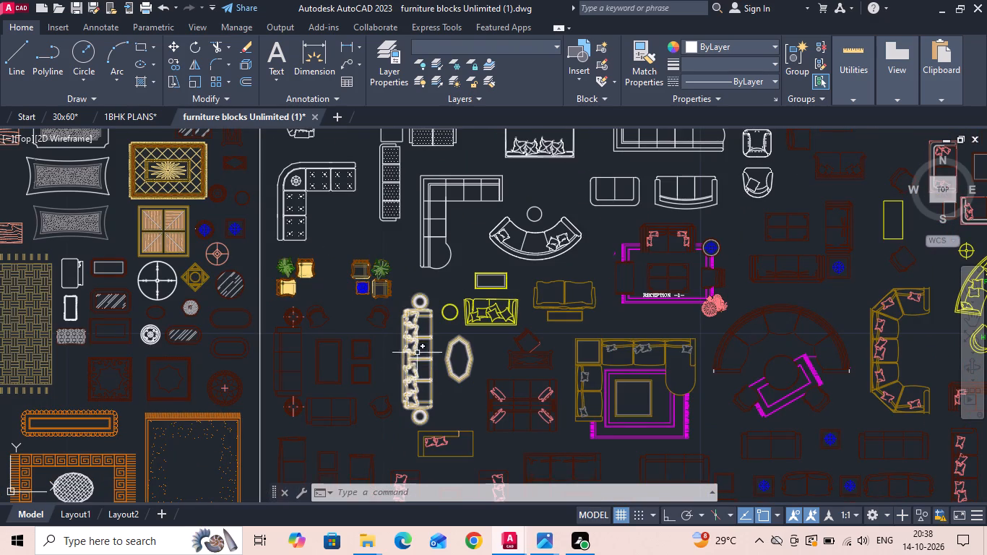
pyautogui.click(373, 293)
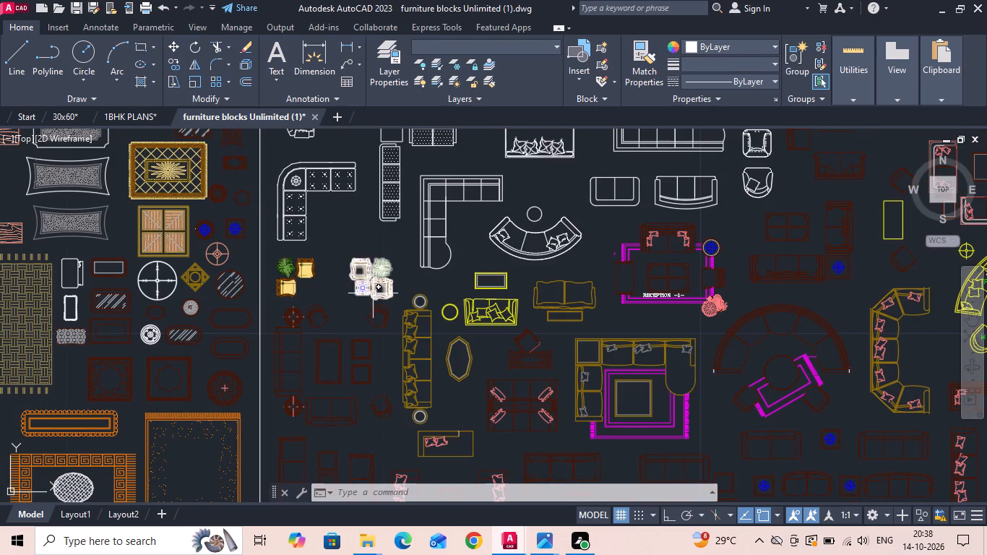
pyautogui.click(416, 327)
# Examine the coloured sofa sets and living room groups in the furniture library for seating that suits the 30x60 plan.
pyautogui.scroll(-2, 348, 357)
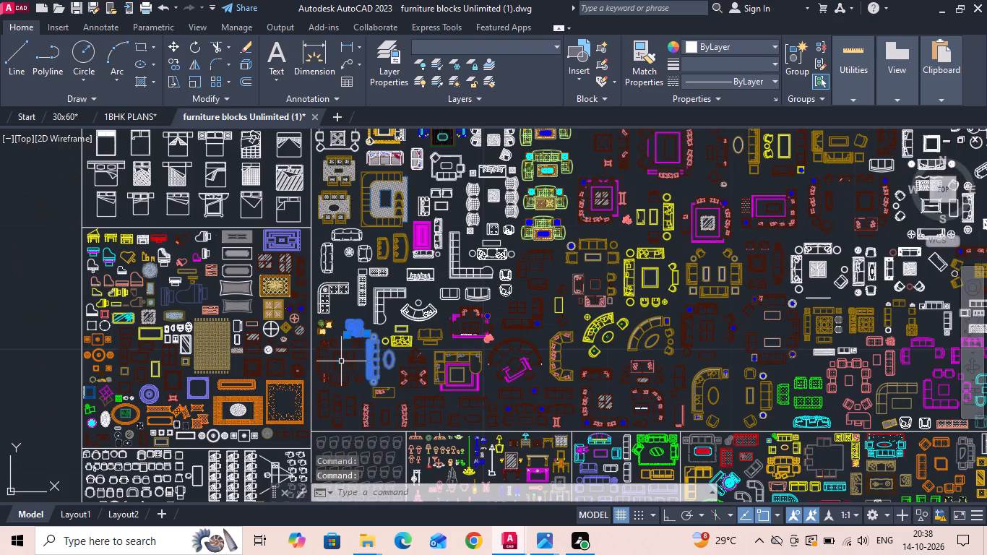
pyautogui.scroll(2, 516, 233)
pyautogui.scroll(2, 689, 188)
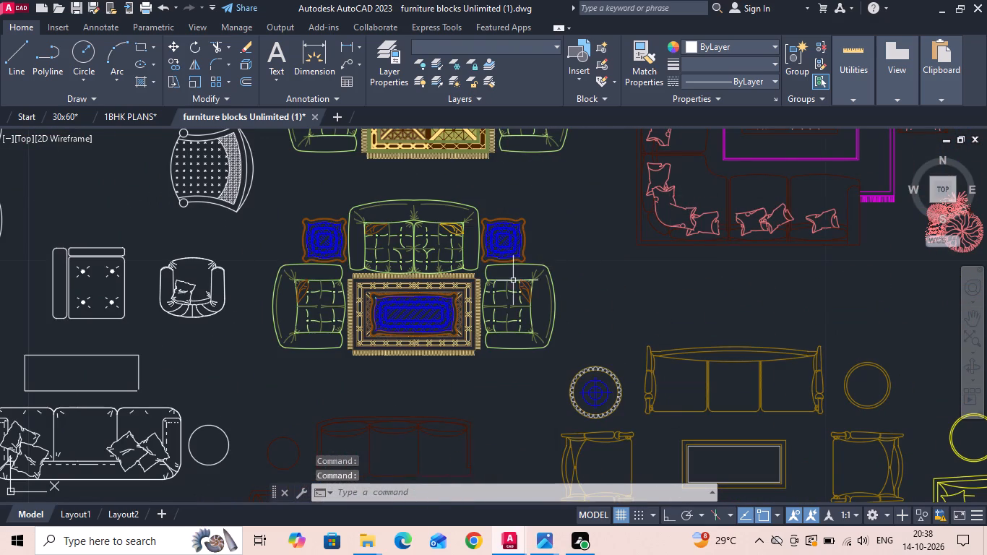
pyautogui.scroll(-2, 468, 377)
pyautogui.moveTo(437, 286); pyautogui.dragTo(466, 413, button='middle')
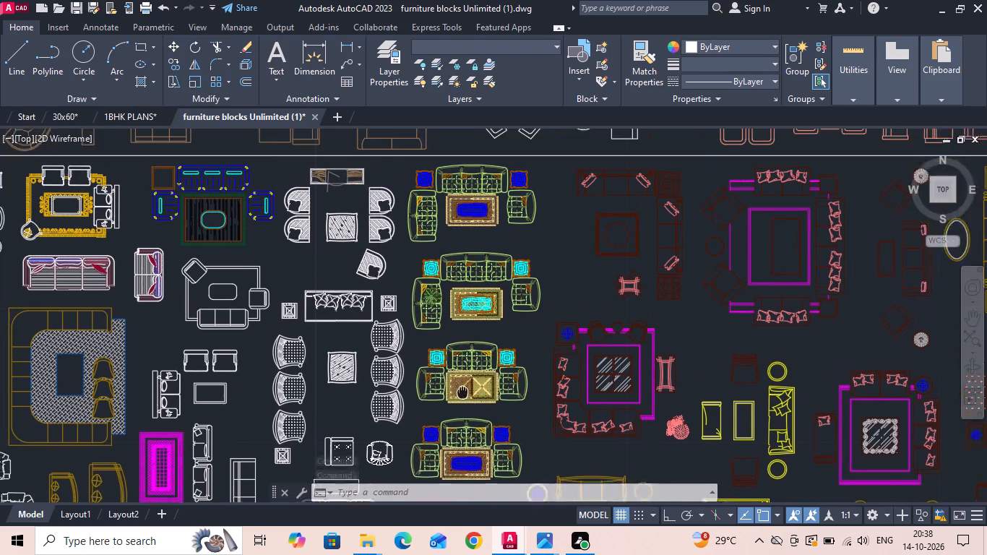
pyautogui.moveTo(466, 413); pyautogui.dragTo(469, 437, button='middle')
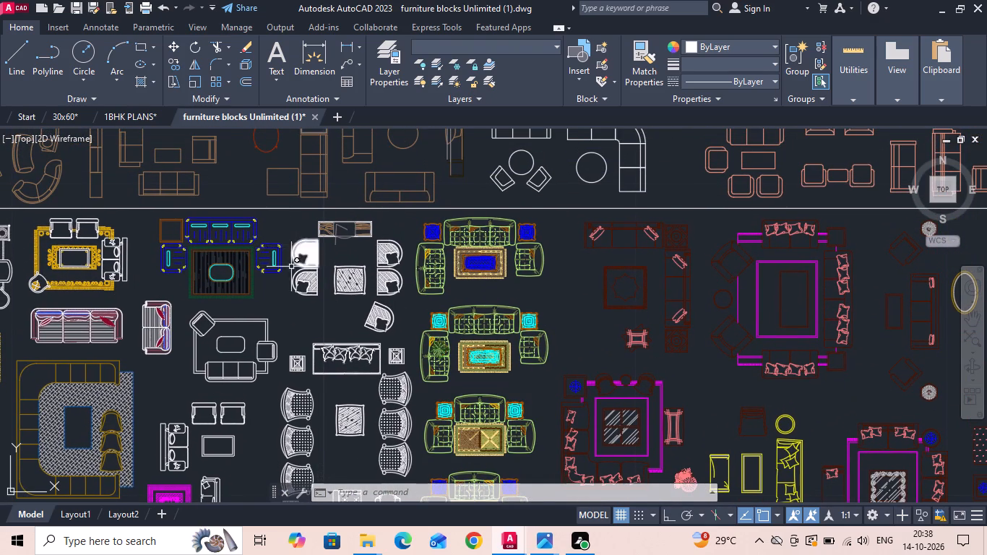
pyautogui.scroll(-1, 286, 286)
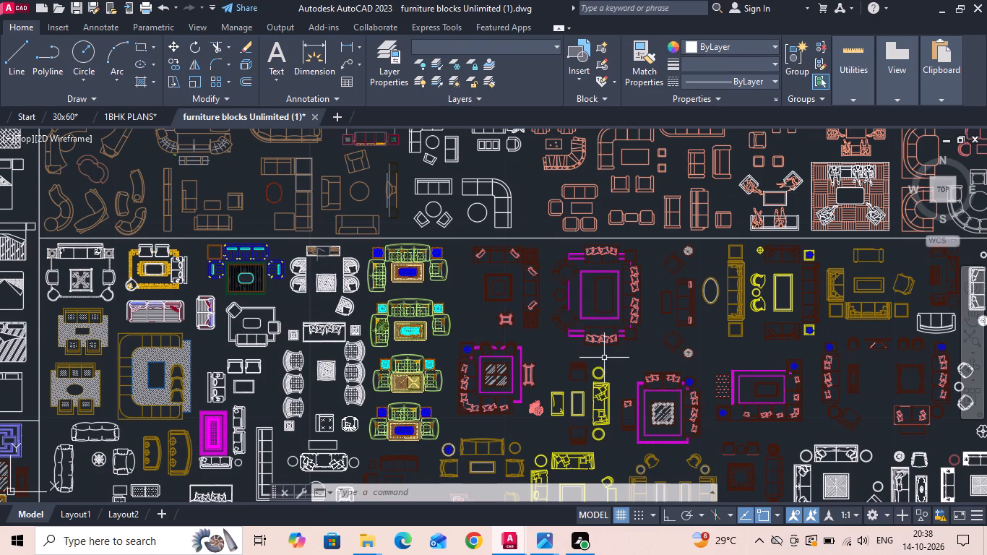
pyautogui.moveTo(594, 349); pyautogui.dragTo(564, 313, button='middle')
pyautogui.moveTo(603, 371); pyautogui.dragTo(589, 324, button='middle')
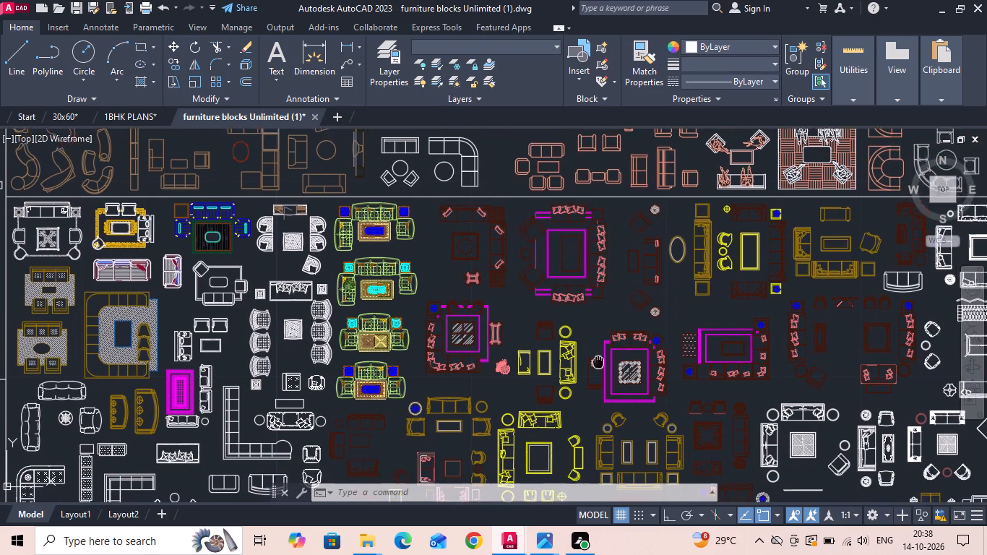
pyautogui.moveTo(589, 324); pyautogui.dragTo(577, 213, button='middle')
pyautogui.moveTo(462, 371); pyautogui.dragTo(452, 236, button='middle')
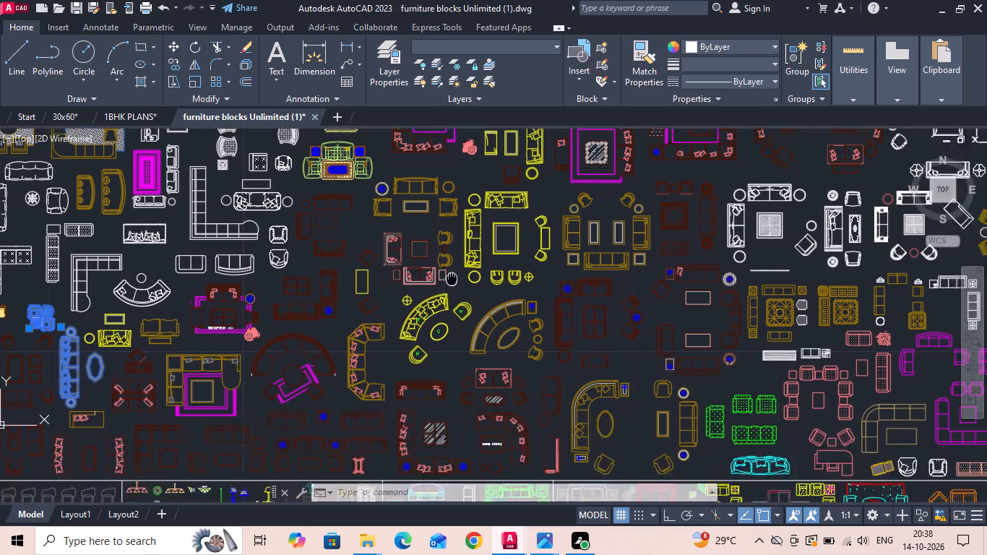
pyautogui.moveTo(452, 236); pyautogui.dragTo(452, 223, button='middle')
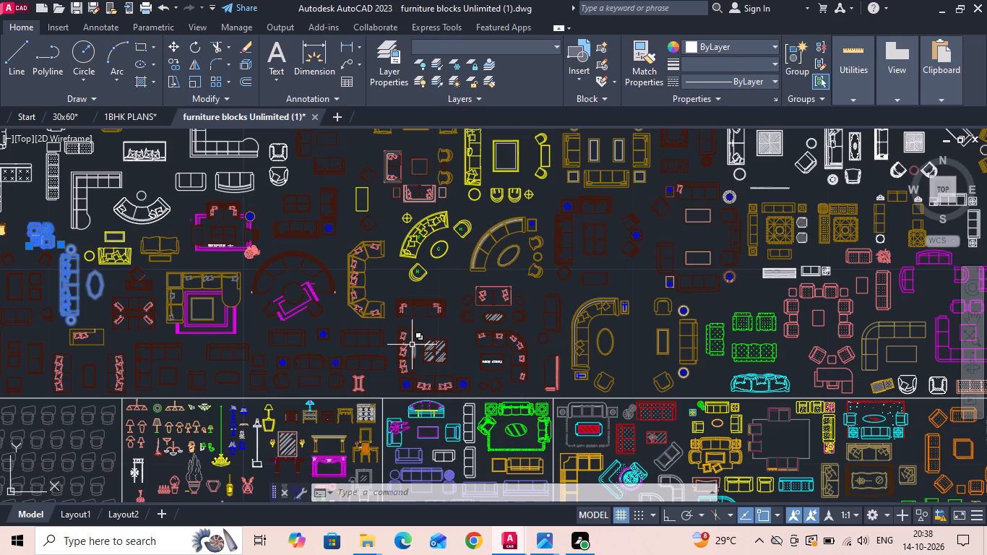
# Check the living room and bedroom furniture in the 30x60 reference plans, and return to the furniture blocks drawing.
pyautogui.click(66, 113)
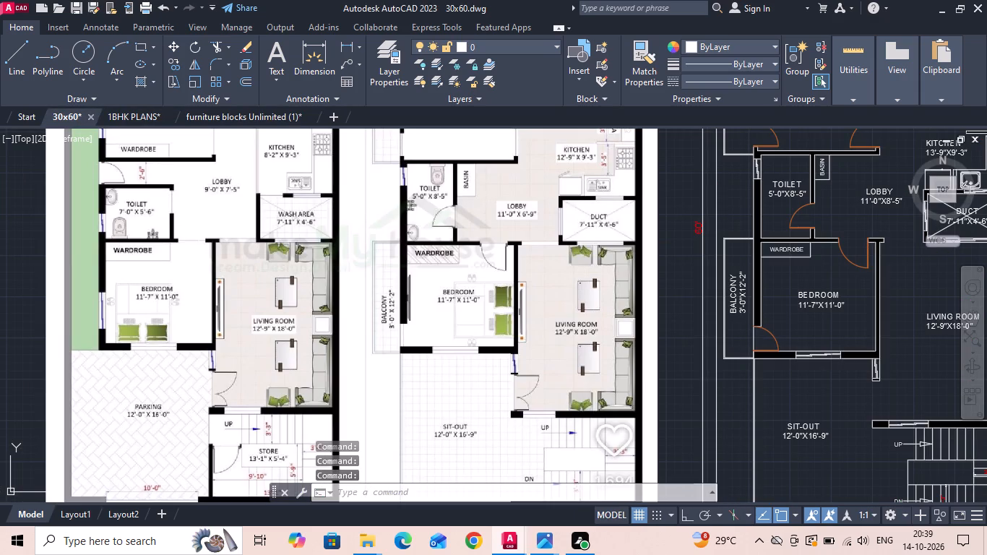
pyautogui.click(209, 116)
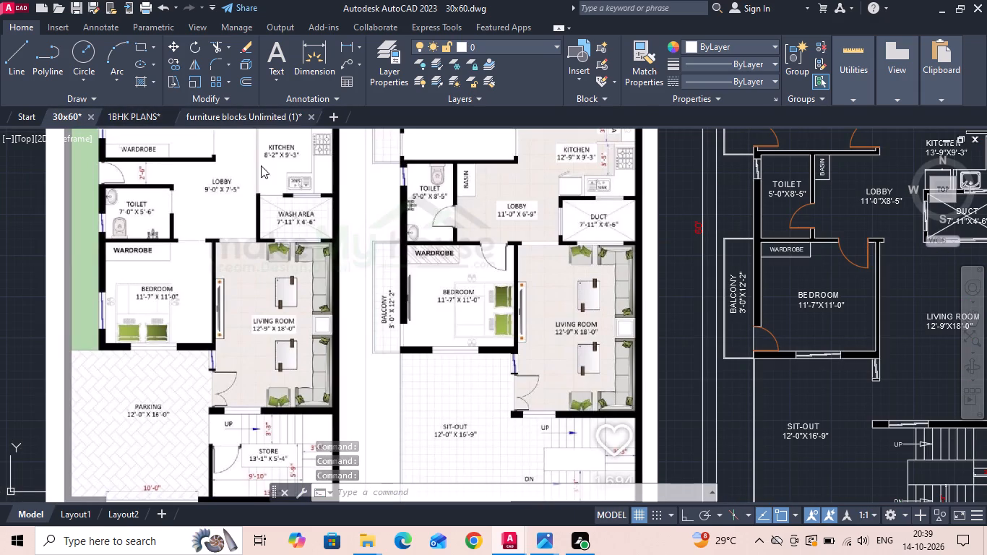
# Examine the remaining living room sets and the sofa and office furniture sections for suitable blocks.
pyautogui.moveTo(775, 364); pyautogui.dragTo(305, 335, button='middle')
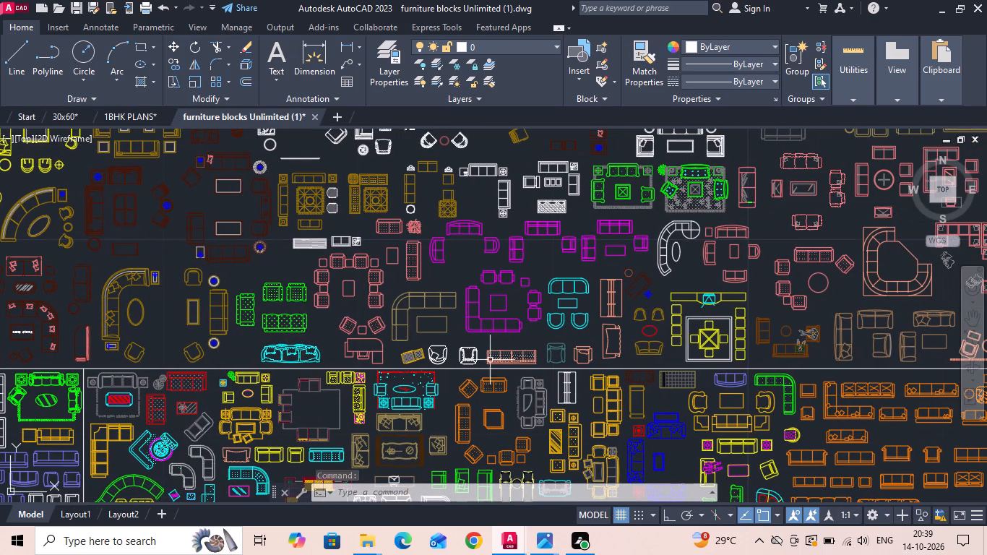
pyautogui.scroll(1, 822, 343)
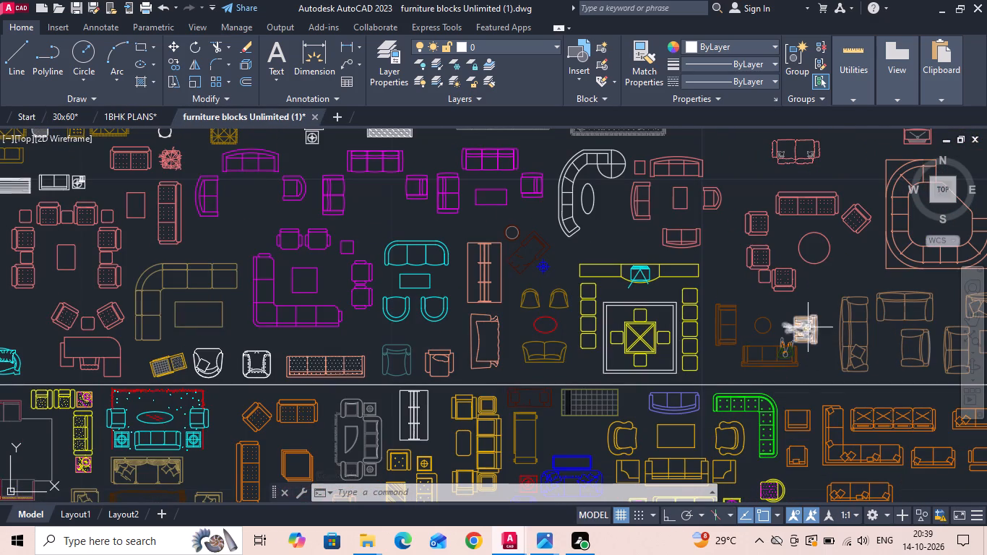
pyautogui.scroll(-1, 366, 395)
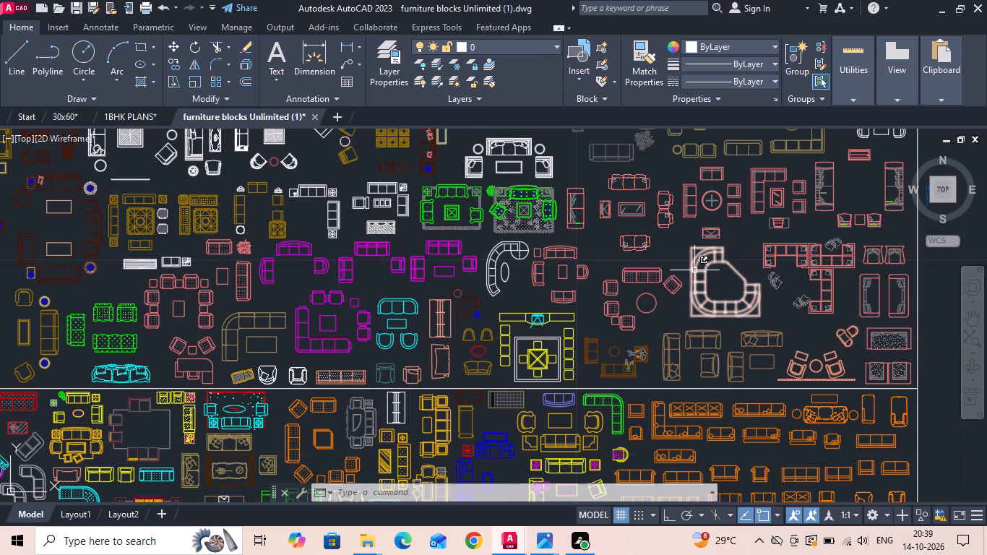
pyautogui.moveTo(704, 420); pyautogui.dragTo(702, 494, button='middle')
pyautogui.moveTo(526, 265); pyautogui.dragTo(533, 402, button='middle')
pyautogui.scroll(-1, 533, 402)
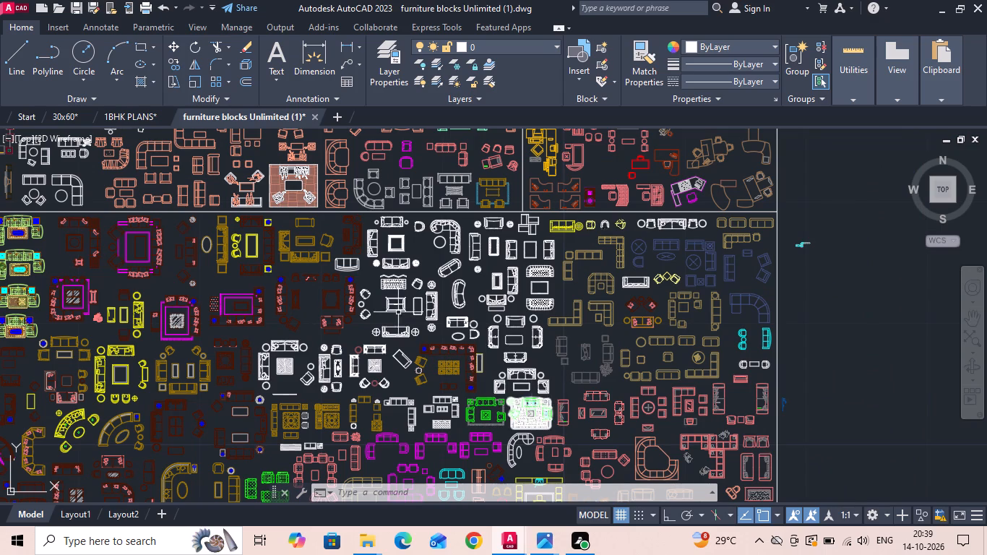
pyautogui.scroll(2, 293, 206)
pyautogui.moveTo(300, 258); pyautogui.dragTo(335, 352, button='middle')
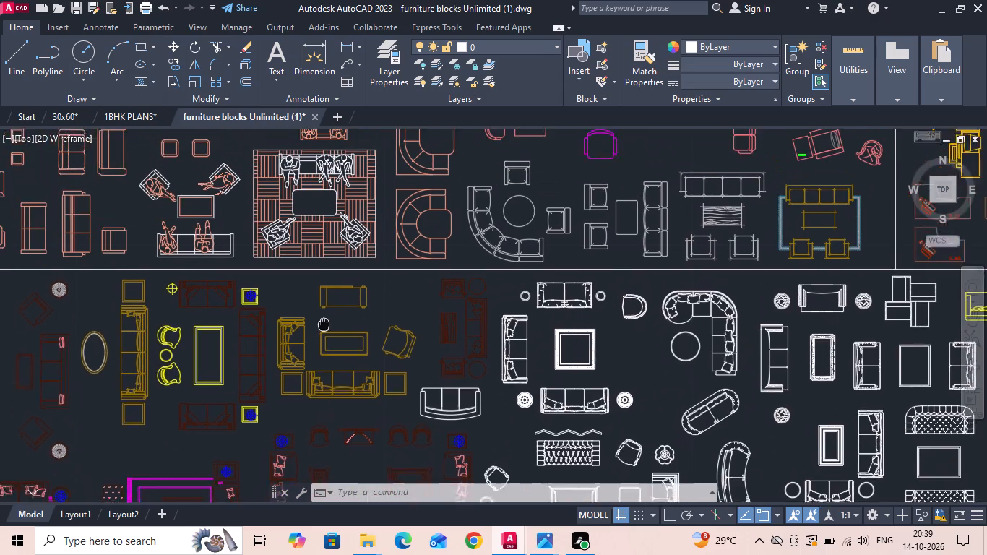
pyautogui.moveTo(335, 352); pyautogui.dragTo(348, 410, button='middle')
pyautogui.scroll(-1, 348, 410)
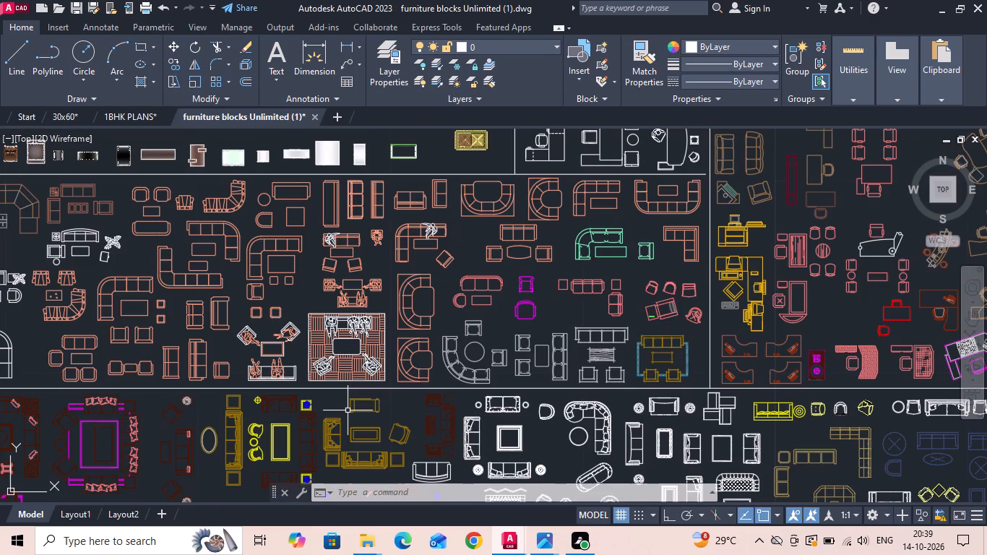
pyautogui.scroll(-1, 363, 397)
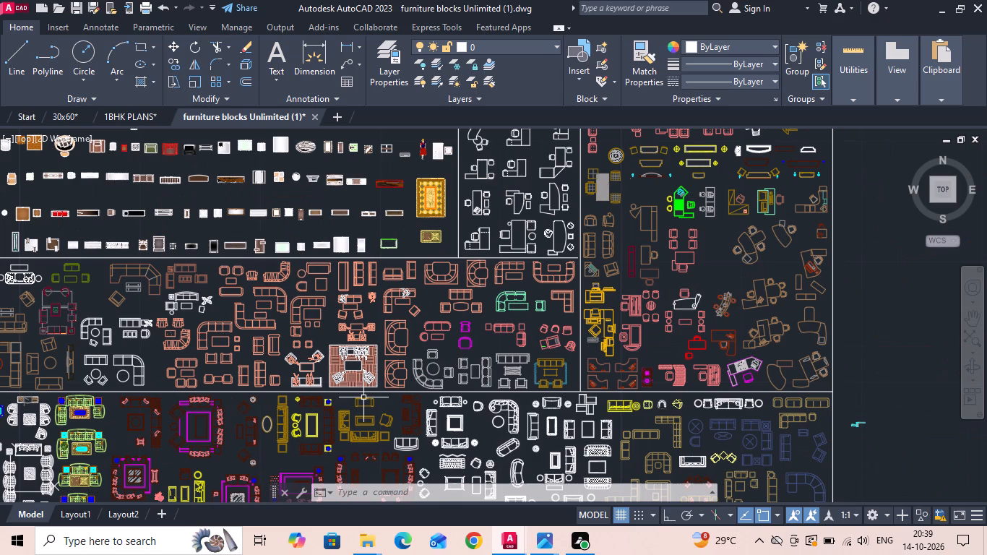
pyautogui.moveTo(579, 264); pyautogui.dragTo(630, 329, button='middle')
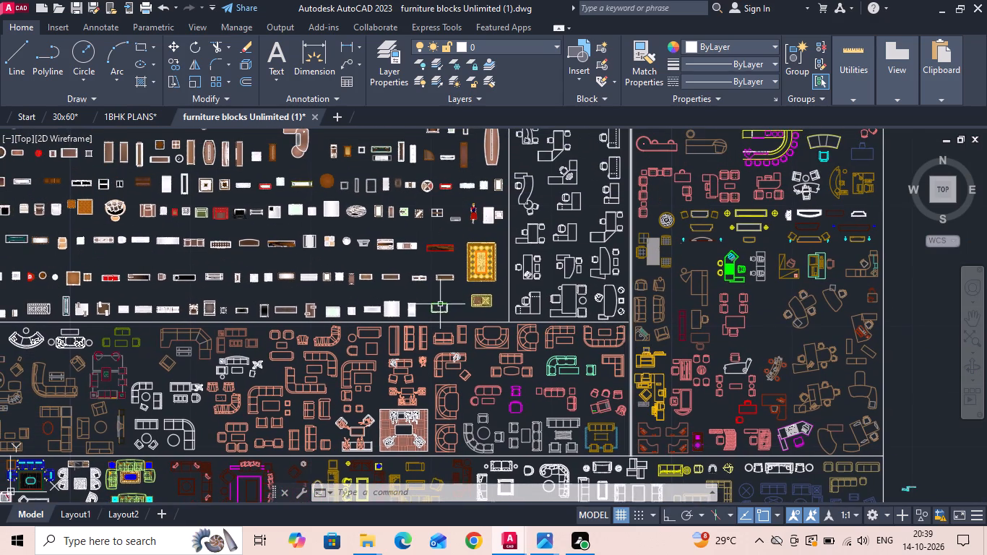
# Select the green-framed sideboard with the brown arch from the rendered furniture section.
pyautogui.scroll(2, 201, 215)
pyautogui.moveTo(266, 280); pyautogui.dragTo(366, 382, button='middle')
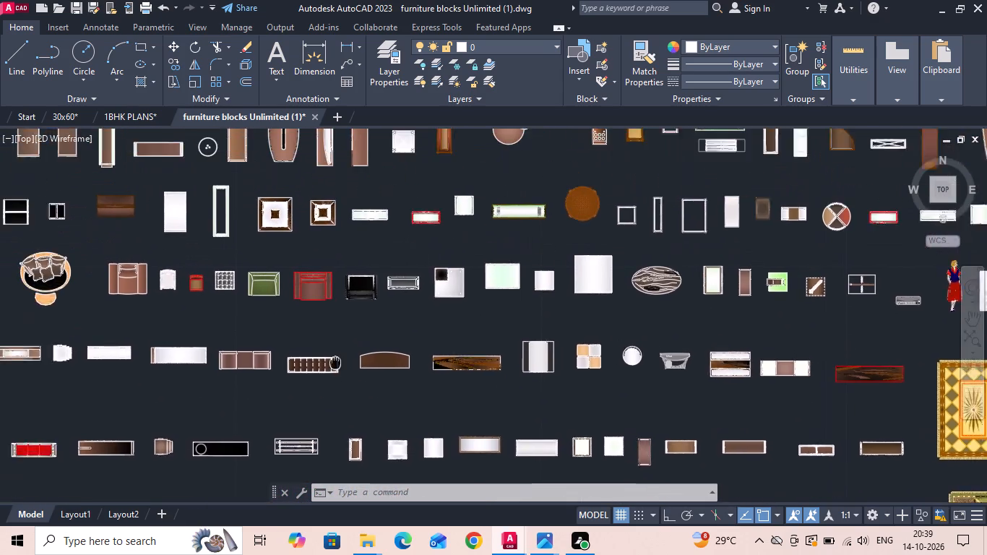
pyautogui.moveTo(366, 382); pyautogui.dragTo(425, 416, button='middle')
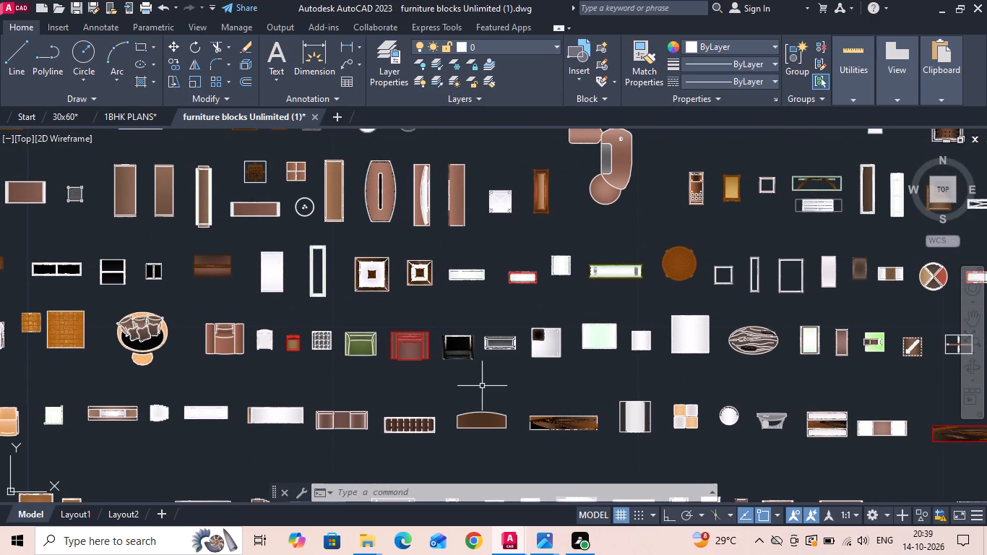
pyautogui.scroll(-1, 486, 386)
pyautogui.scroll(2, 741, 247)
pyautogui.scroll(2, 618, 273)
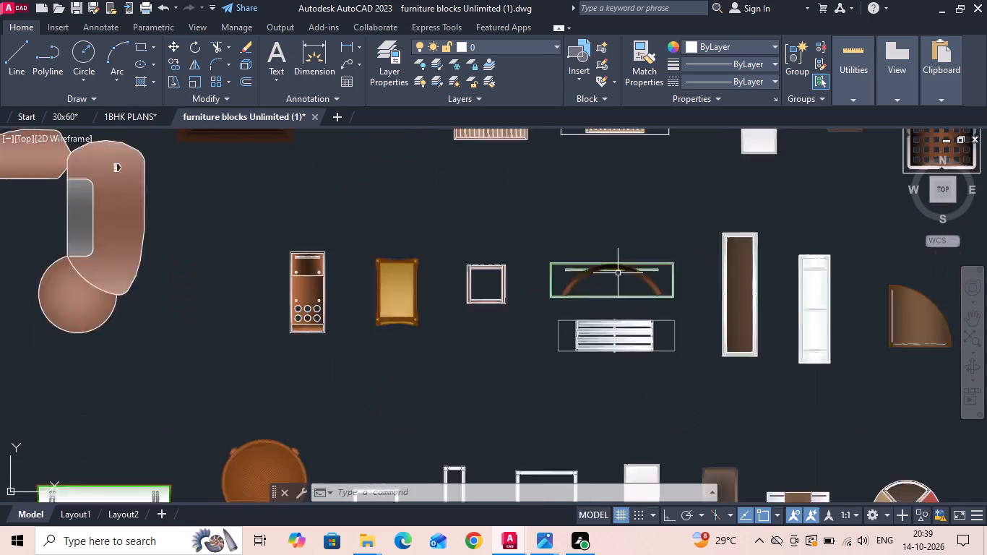
pyautogui.click(608, 264)
# Examine the rendered chairs, armchairs, beds, tables and plants for more pieces that suit the 30x60 plan.
pyautogui.scroll(-3, 530, 327)
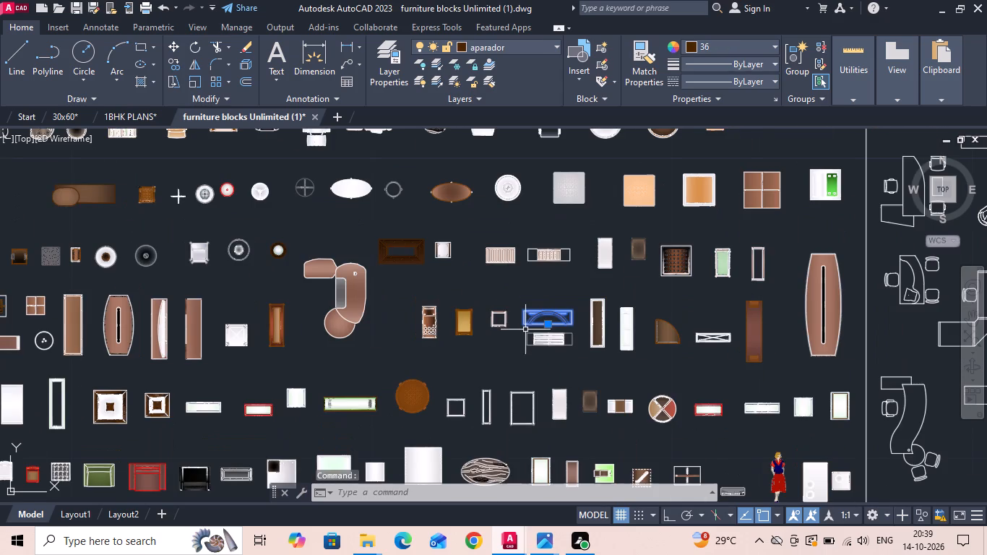
pyautogui.moveTo(503, 258); pyautogui.dragTo(551, 383, button='middle')
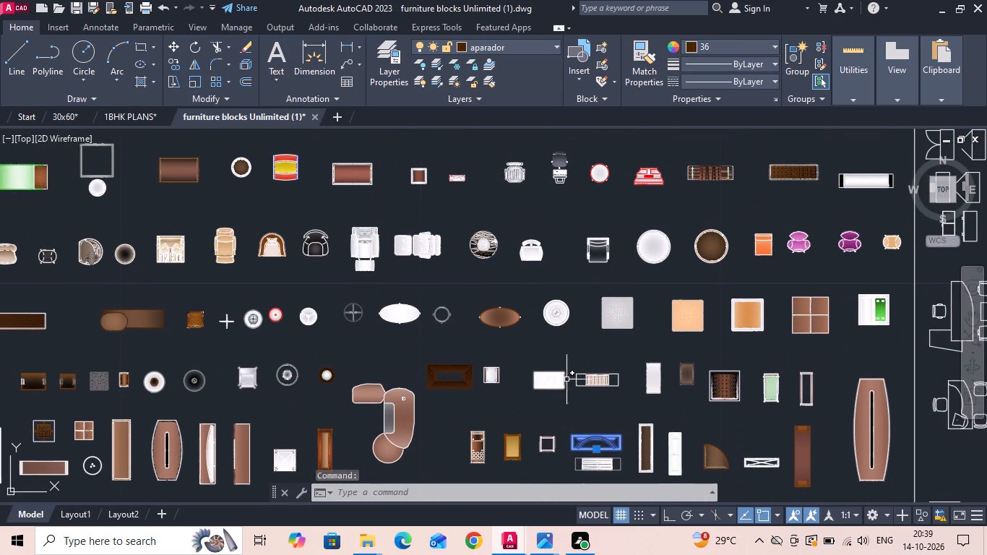
pyautogui.scroll(-1, 689, 346)
pyautogui.moveTo(402, 277); pyautogui.dragTo(470, 369, button='middle')
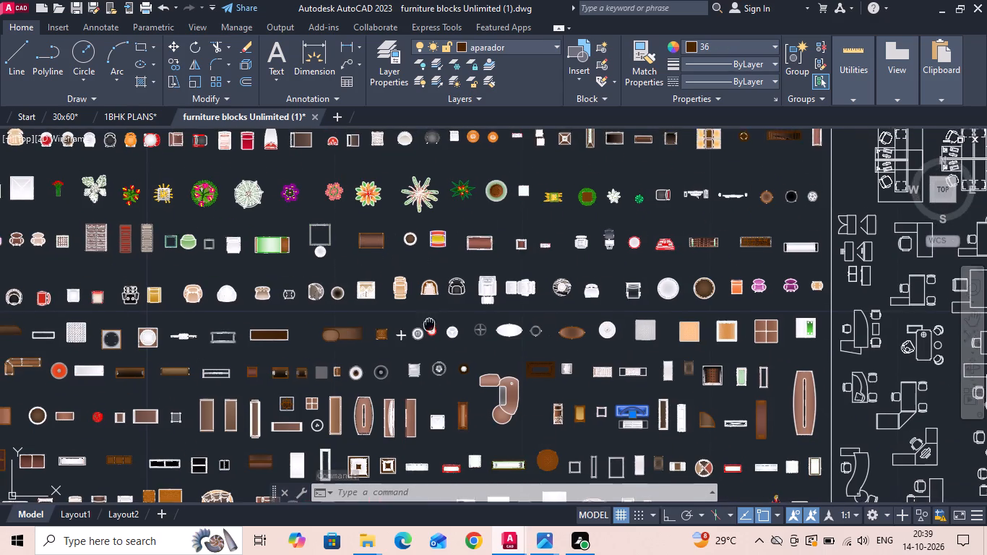
pyautogui.moveTo(470, 369); pyautogui.dragTo(528, 421, button='middle')
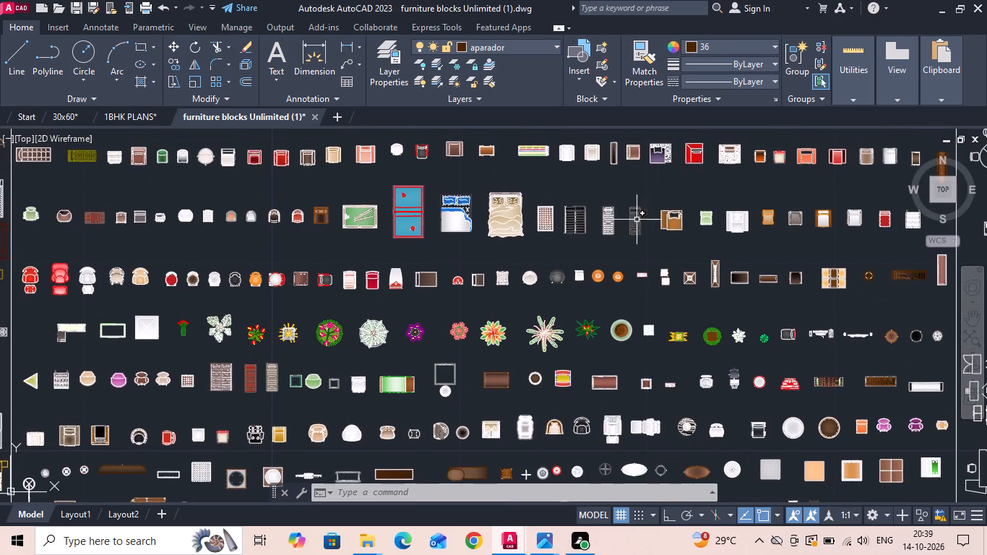
pyautogui.scroll(4, 668, 153)
pyautogui.scroll(-2, 515, 283)
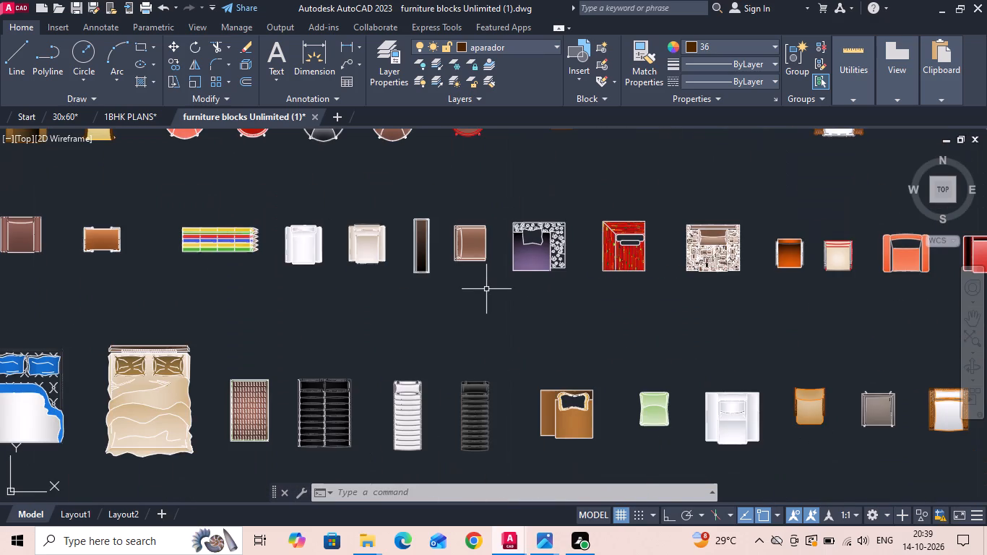
pyautogui.scroll(-2, 486, 289)
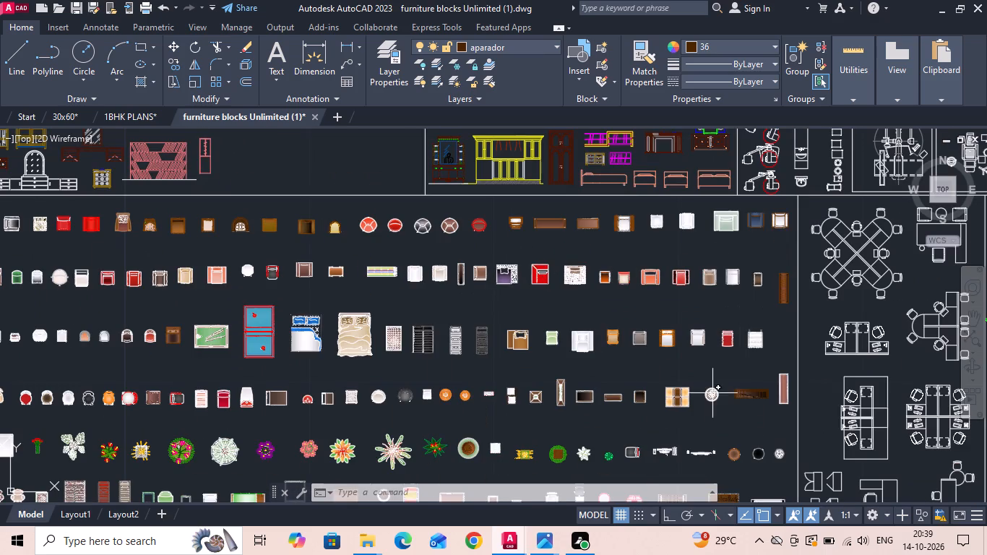
pyautogui.scroll(3, 712, 393)
pyautogui.scroll(-3, 712, 394)
pyautogui.scroll(1, 209, 348)
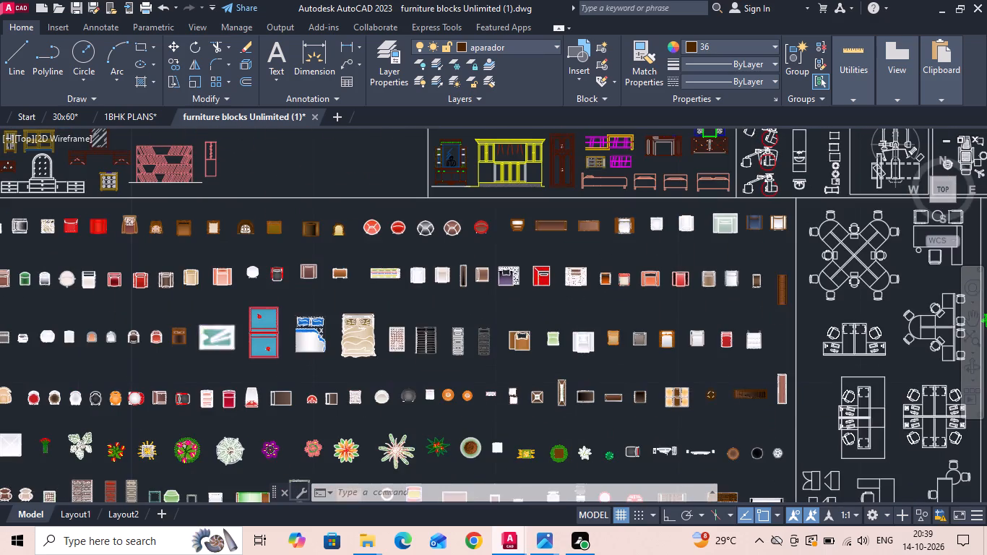
pyautogui.scroll(2, 209, 348)
pyautogui.scroll(-2, 430, 327)
pyautogui.scroll(2, 140, 238)
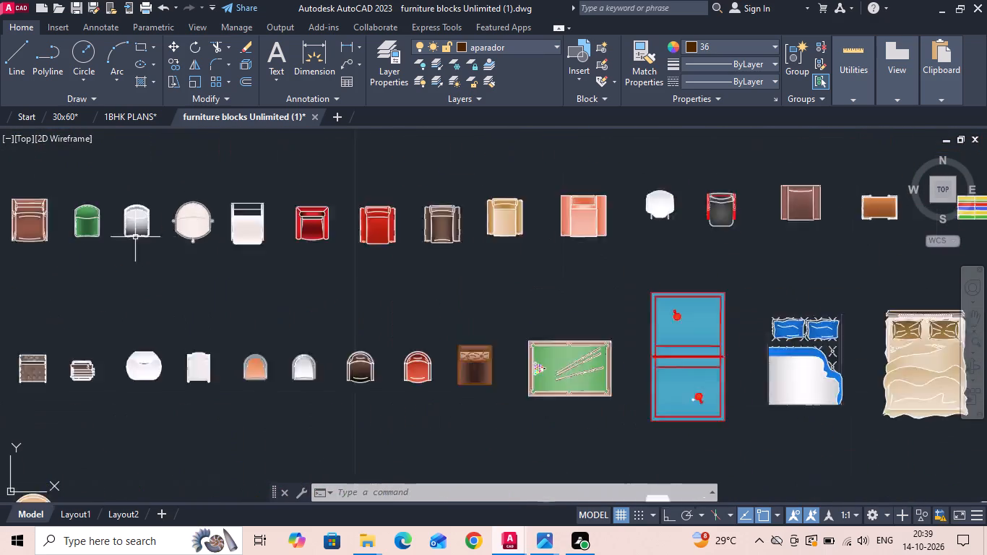
pyautogui.scroll(1, 118, 231)
pyautogui.scroll(-3, 298, 293)
pyautogui.scroll(3, 254, 246)
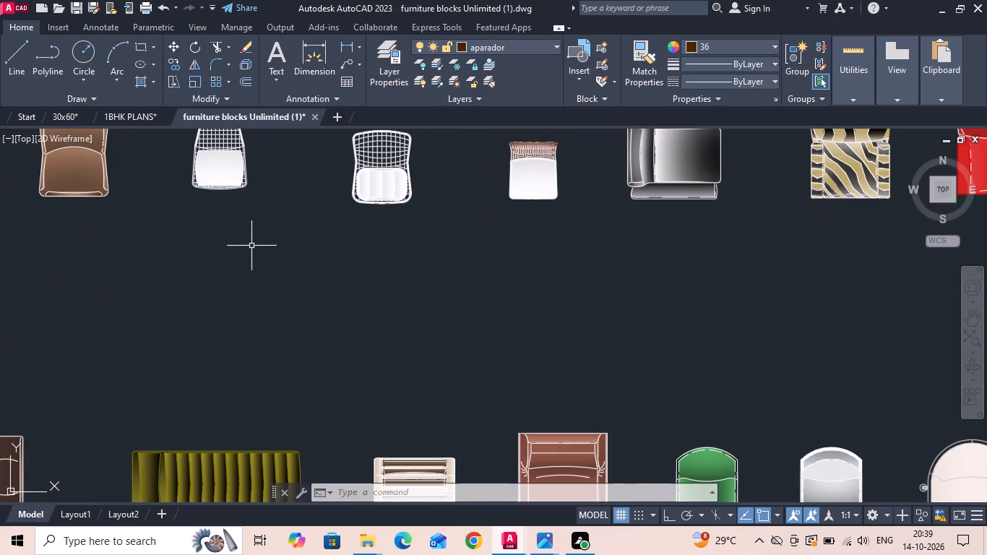
pyautogui.scroll(-2, 294, 228)
pyautogui.moveTo(452, 380); pyautogui.dragTo(431, 270, button='middle')
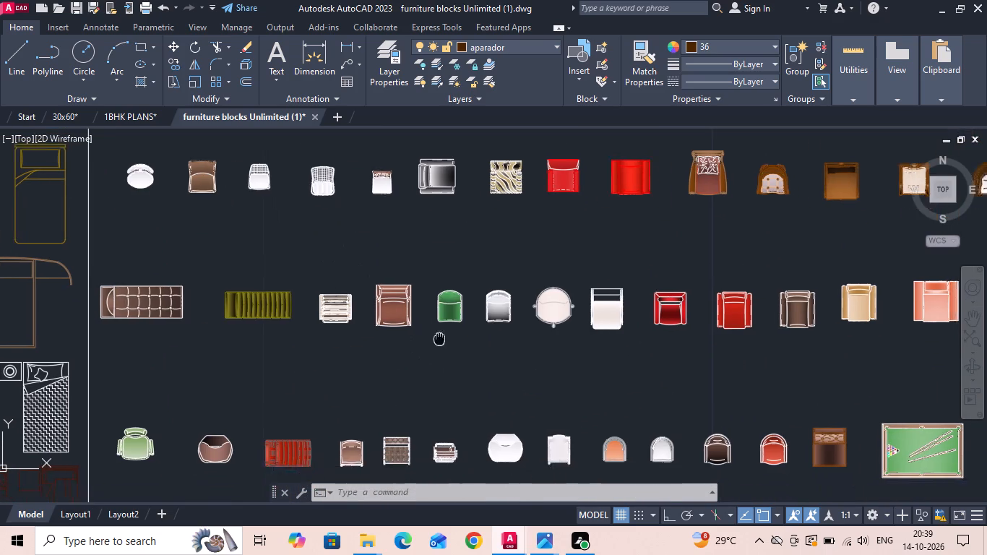
pyautogui.moveTo(431, 270); pyautogui.dragTo(430, 245, button='middle')
# Add the light green armchair at the start of its rendered furniture row to the selection.
pyautogui.scroll(-1, 270, 233)
pyautogui.scroll(2, 178, 316)
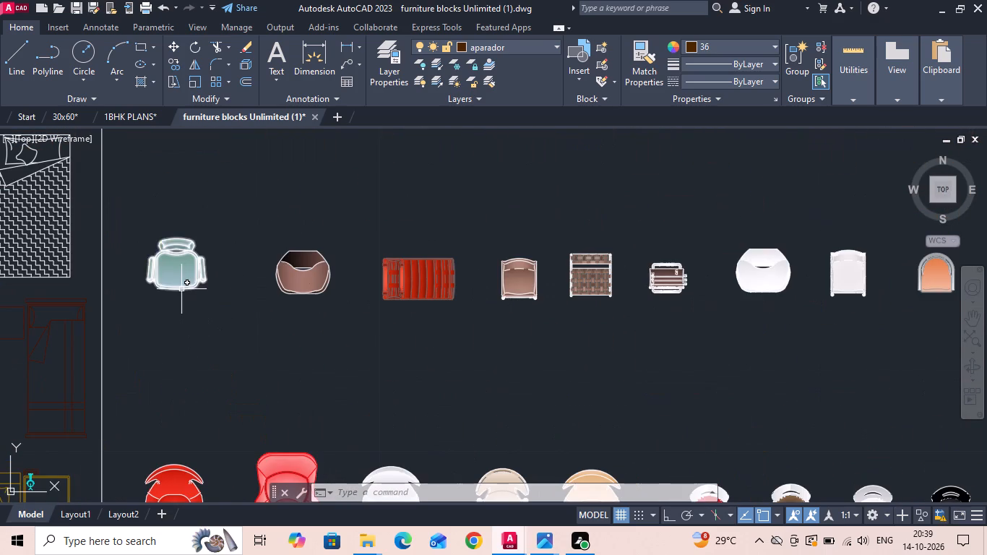
pyautogui.click(181, 288)
# Add the two adjacent square pieces with small rectangular projections in the last rendered furniture row to the selection.
pyautogui.scroll(-3, 248, 226)
pyautogui.scroll(3, 459, 356)
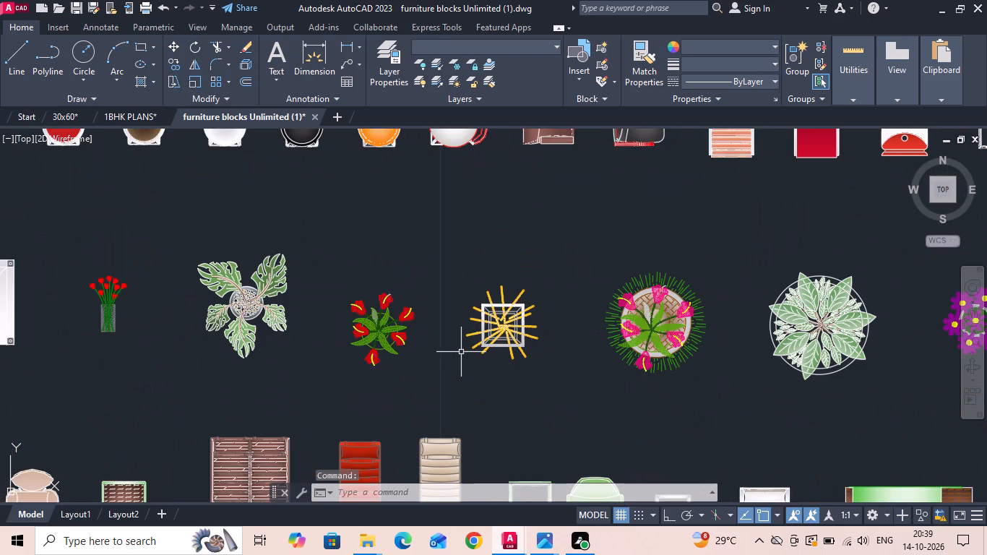
pyautogui.scroll(-2, 461, 352)
pyautogui.moveTo(418, 408); pyautogui.dragTo(442, 262, button='middle')
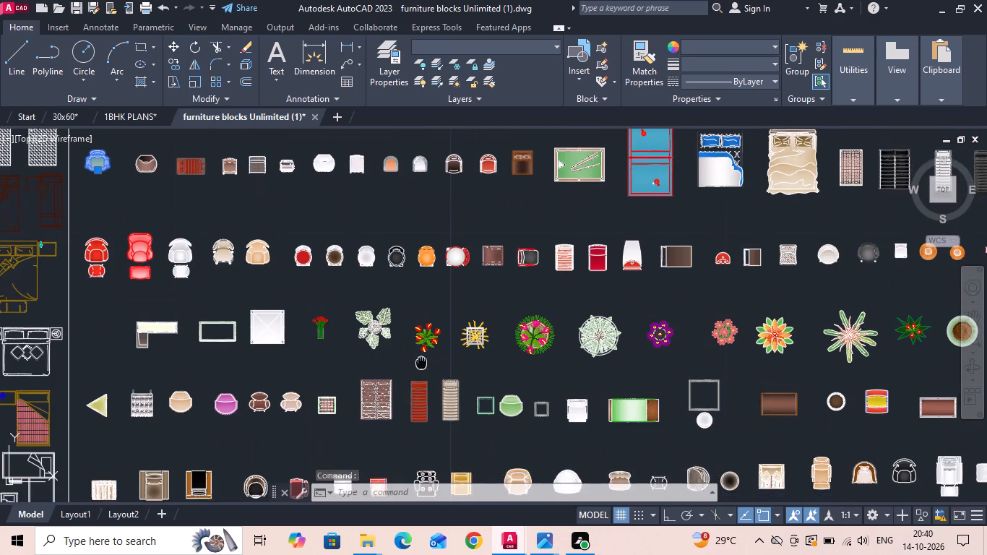
pyautogui.moveTo(442, 262); pyautogui.dragTo(450, 233, button='middle')
pyautogui.moveTo(413, 357); pyautogui.dragTo(445, 174, button='middle')
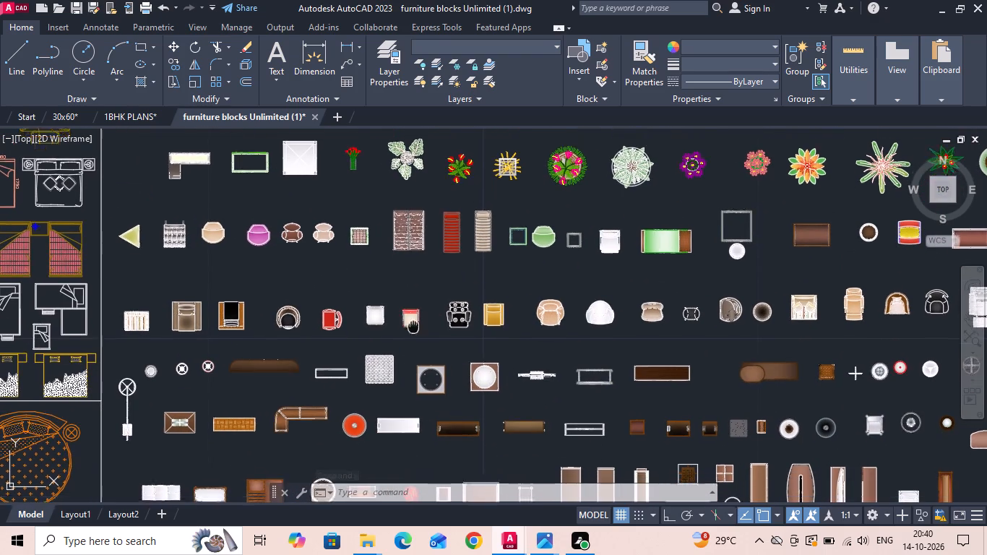
pyautogui.moveTo(445, 174); pyautogui.dragTo(449, 160, button='middle')
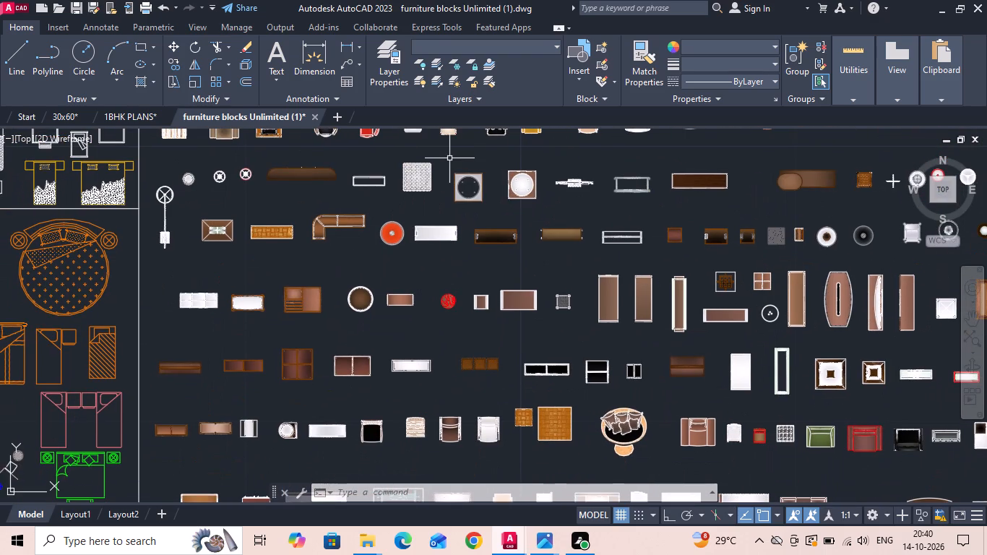
pyautogui.scroll(-1, 449, 158)
pyautogui.moveTo(481, 376); pyautogui.dragTo(456, 256, button='middle')
pyautogui.scroll(2, 509, 387)
pyautogui.moveTo(543, 260); pyautogui.dragTo(539, 275)
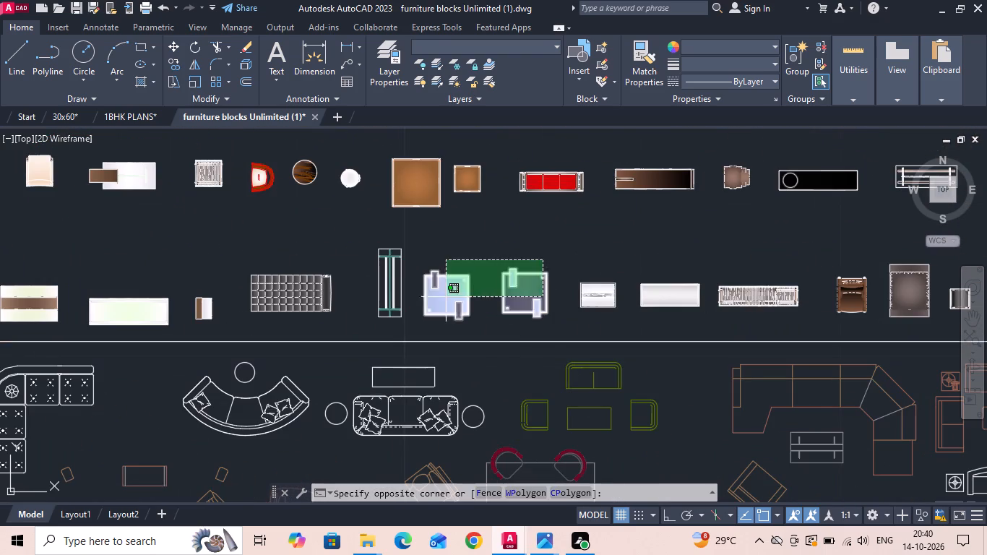
pyautogui.click(446, 297)
# Add the armchair set with plants and the neighbouring long cushioned sofa with round end tables to the selection.
pyautogui.scroll(-4, 434, 330)
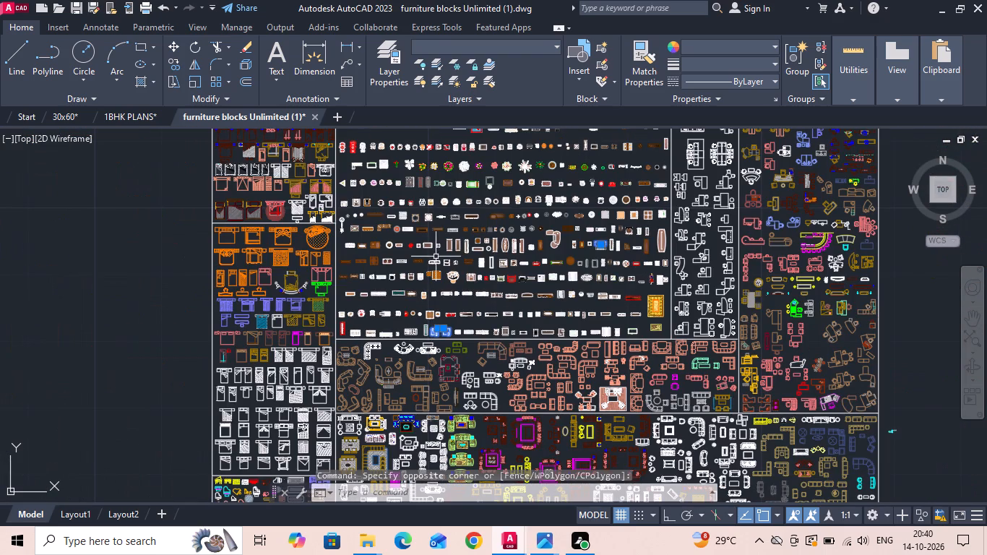
pyautogui.scroll(3, 441, 400)
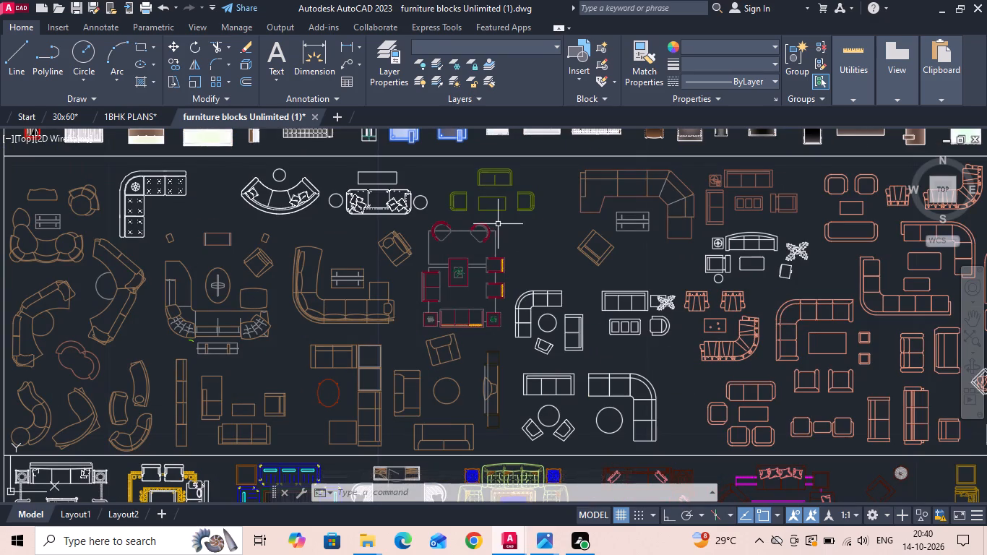
pyautogui.scroll(-1, 345, 246)
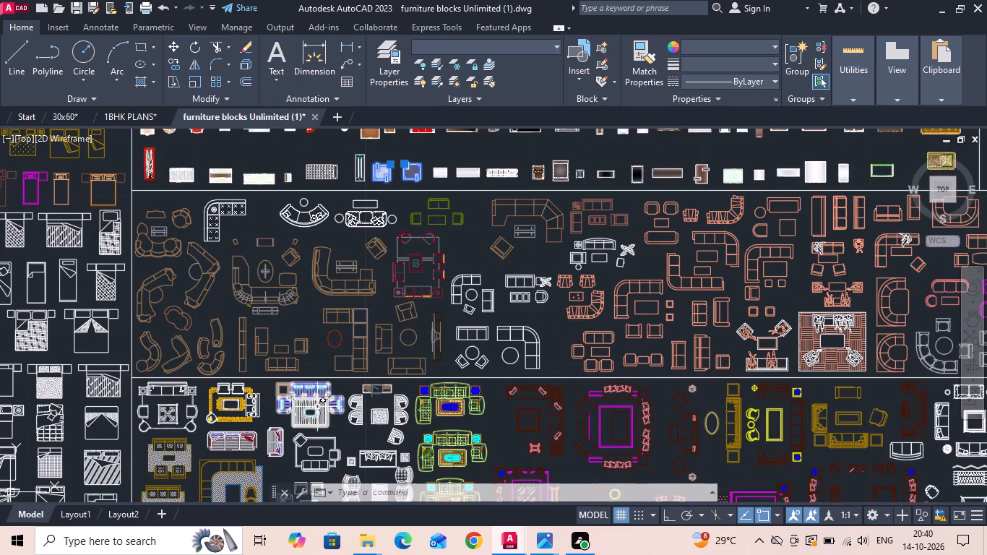
pyautogui.moveTo(315, 403); pyautogui.dragTo(375, 175, button='middle')
pyautogui.scroll(1, 243, 440)
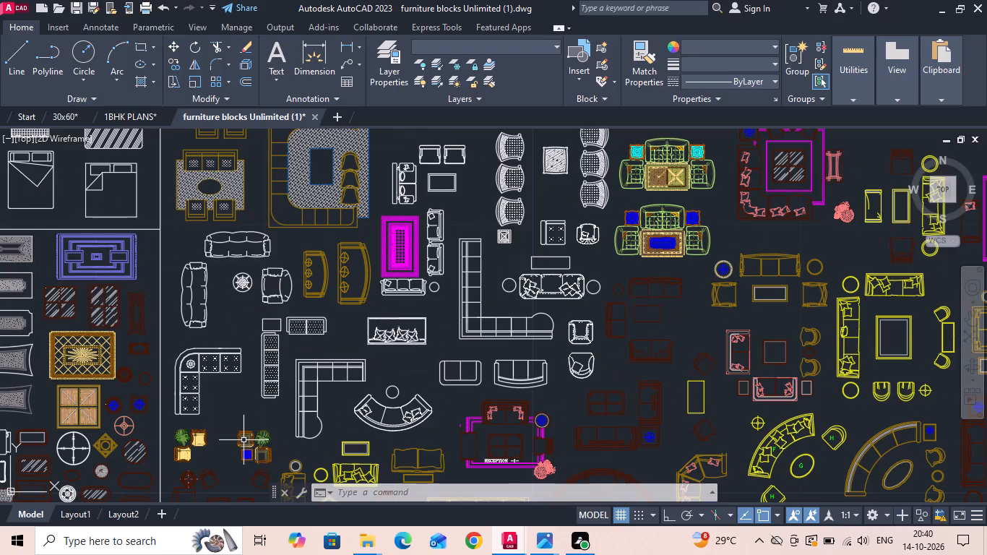
pyautogui.click(249, 446)
pyautogui.moveTo(262, 426); pyautogui.dragTo(392, 207, button='middle')
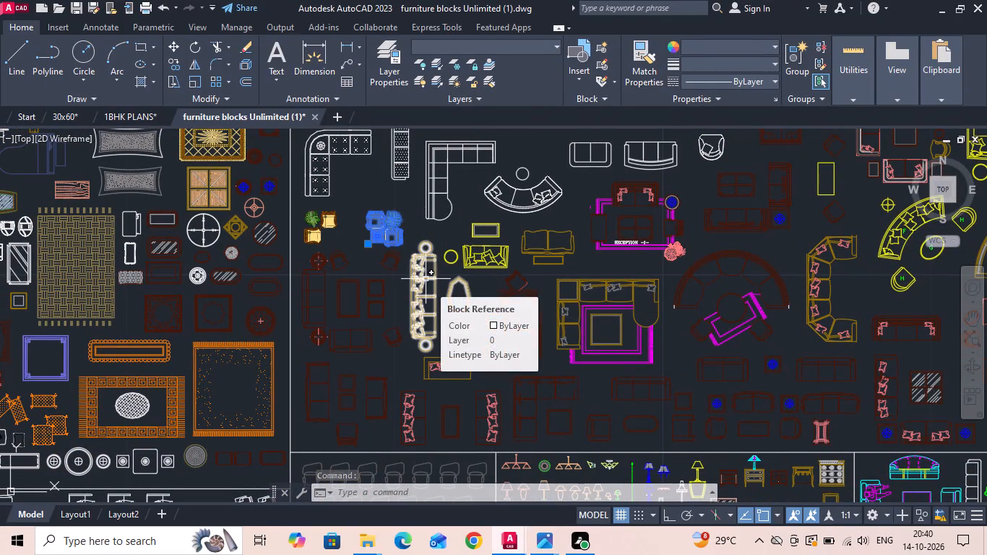
pyautogui.click(426, 279)
# Examine the remaining sofa, chair, table, rug and ornament sections for more blocks that suit the 30x60 plan.
pyautogui.scroll(-2, 296, 322)
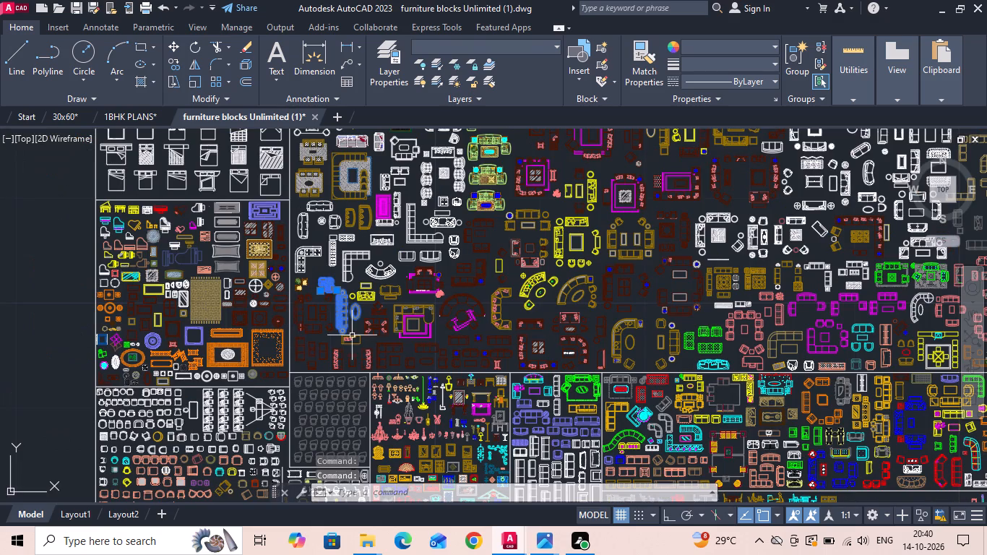
pyautogui.moveTo(470, 405); pyautogui.dragTo(480, 244, button='middle')
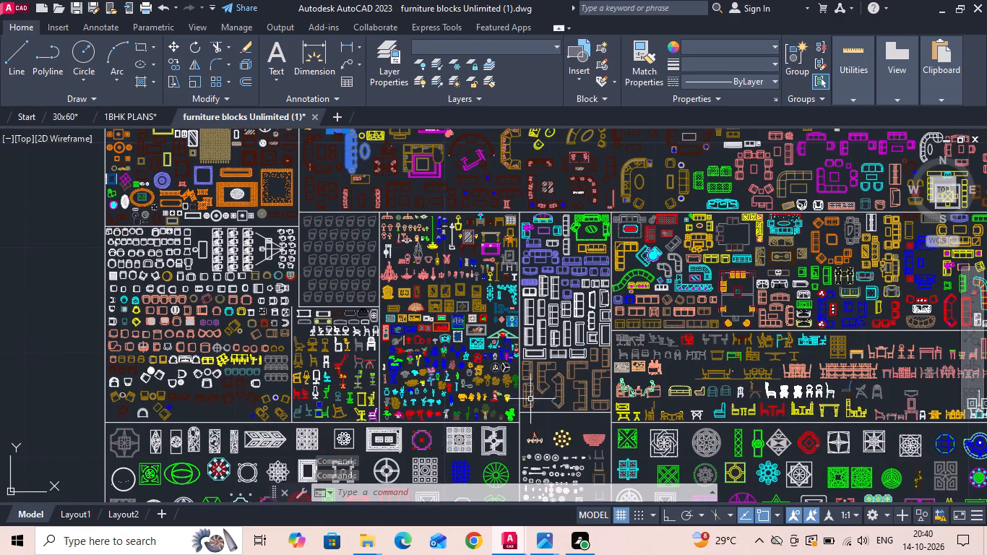
pyautogui.moveTo(842, 429); pyautogui.dragTo(473, 400, button='middle')
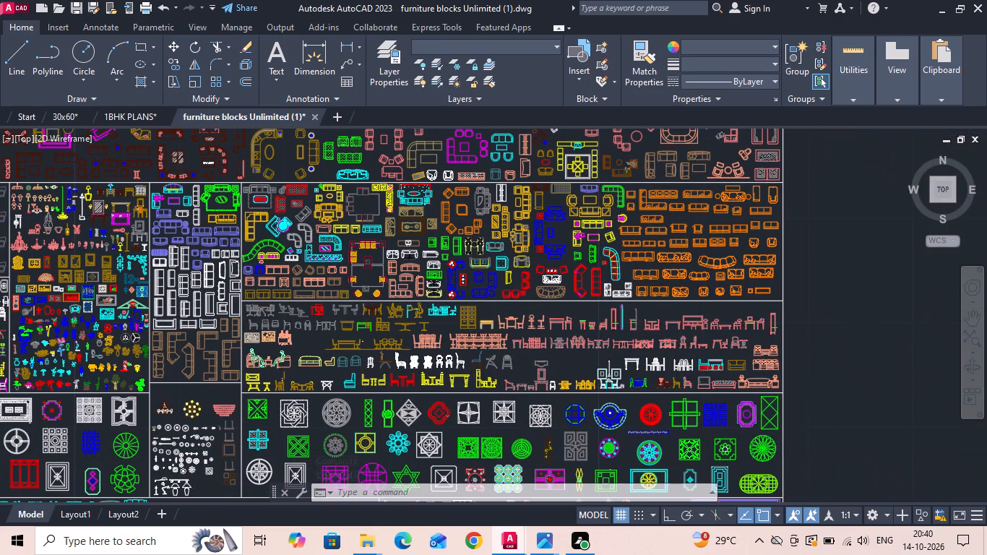
pyautogui.moveTo(473, 400); pyautogui.dragTo(471, 397, button='middle')
pyautogui.scroll(3, 518, 240)
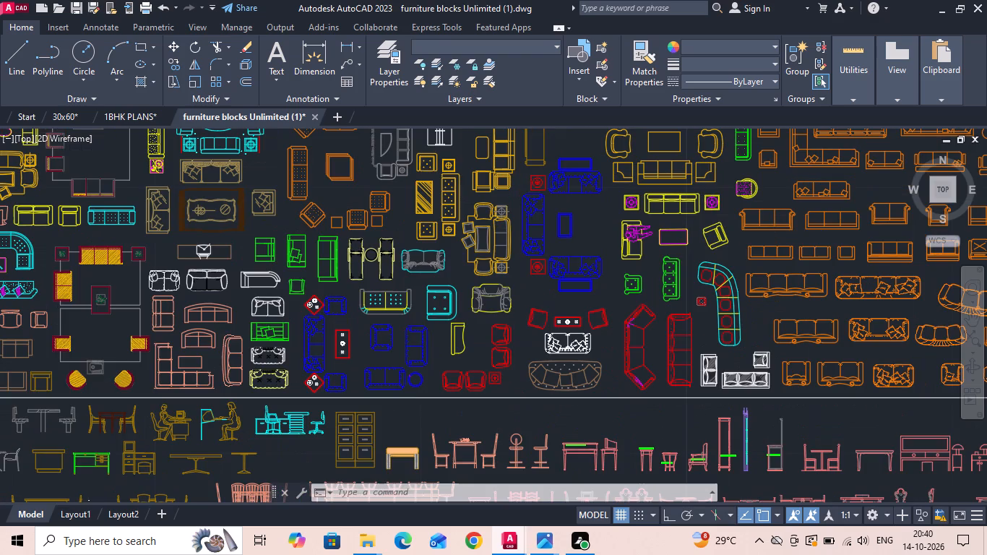
pyautogui.scroll(-2, 694, 268)
pyautogui.scroll(-1, 726, 331)
pyautogui.scroll(-1, 592, 327)
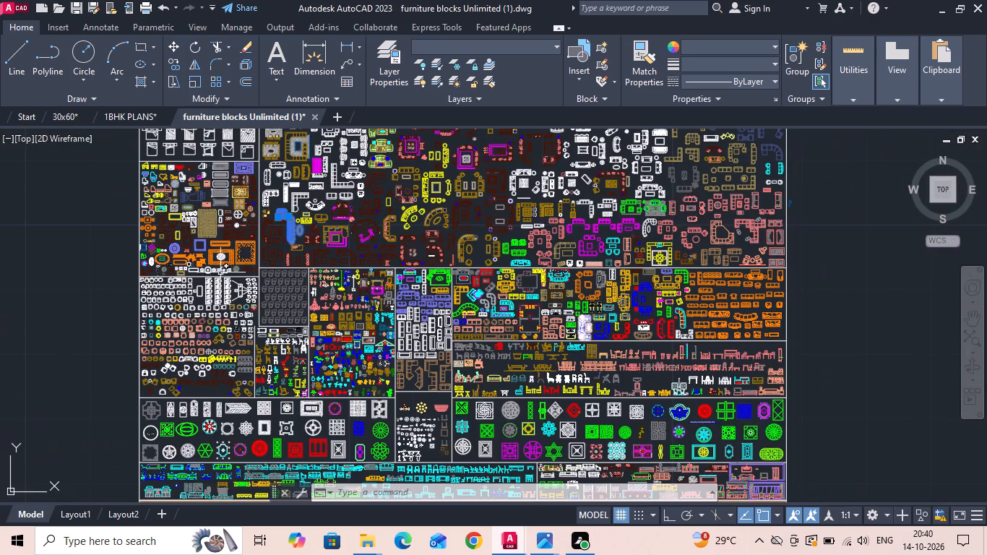
pyautogui.scroll(1, 180, 244)
pyautogui.moveTo(222, 266); pyautogui.dragTo(233, 256, button='middle')
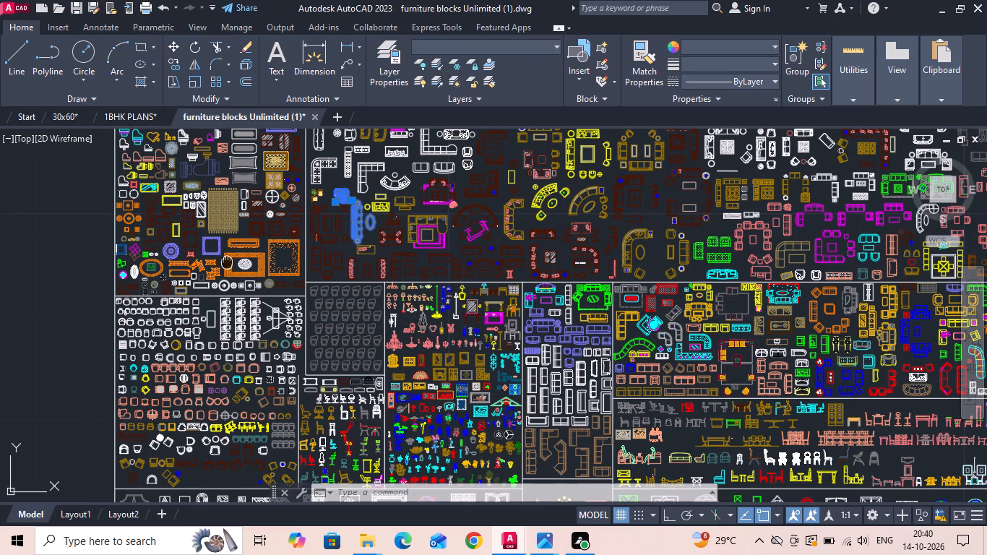
pyautogui.moveTo(233, 256); pyautogui.dragTo(292, 168, button='middle')
pyautogui.scroll(-1, 342, 358)
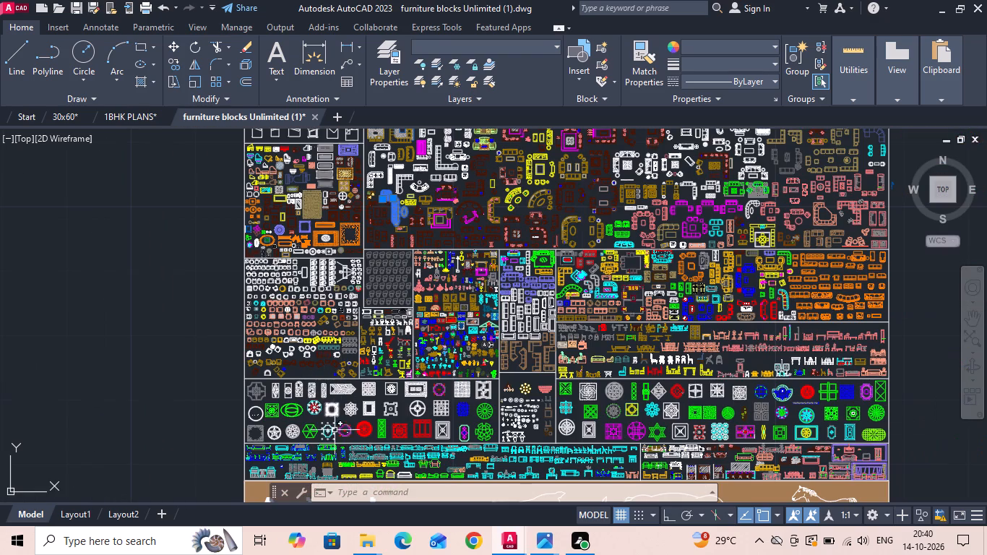
pyautogui.moveTo(340, 385); pyautogui.dragTo(342, 246, button='middle')
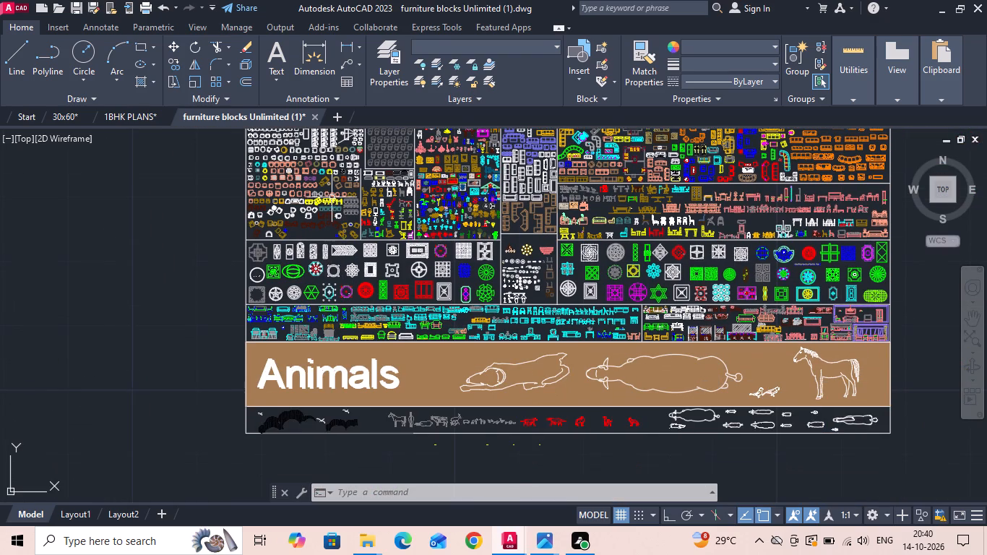
pyautogui.moveTo(335, 208); pyautogui.dragTo(360, 406, button='middle')
pyautogui.scroll(3, 305, 216)
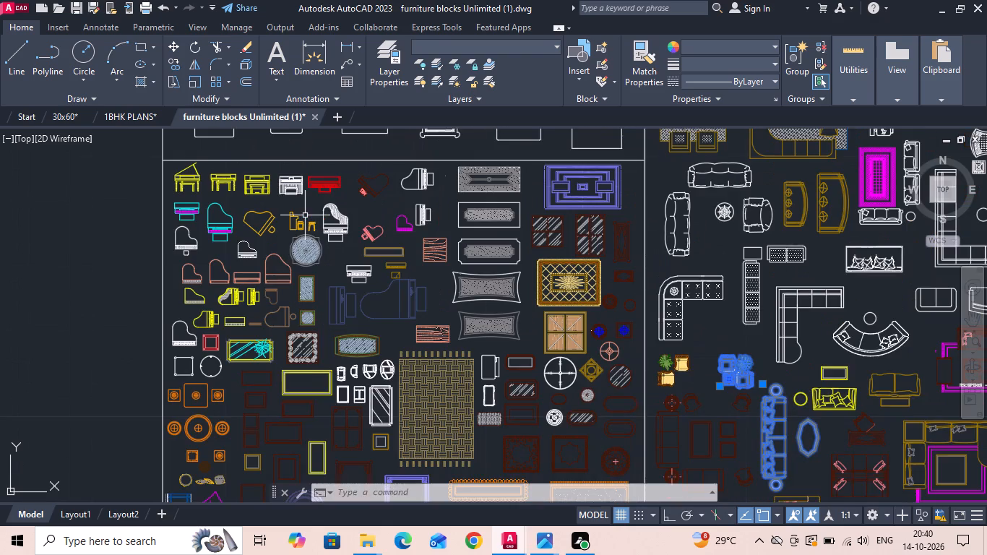
# Add the gold double bed with bedside tables and a folded blanket from the plan-view beds to the selection.
pyautogui.moveTo(305, 218); pyautogui.dragTo(305, 416, button='middle')
pyautogui.moveTo(336, 239); pyautogui.dragTo(339, 382, button='middle')
pyautogui.scroll(-1, 361, 311)
pyautogui.moveTo(379, 262); pyautogui.dragTo(376, 403, button='middle')
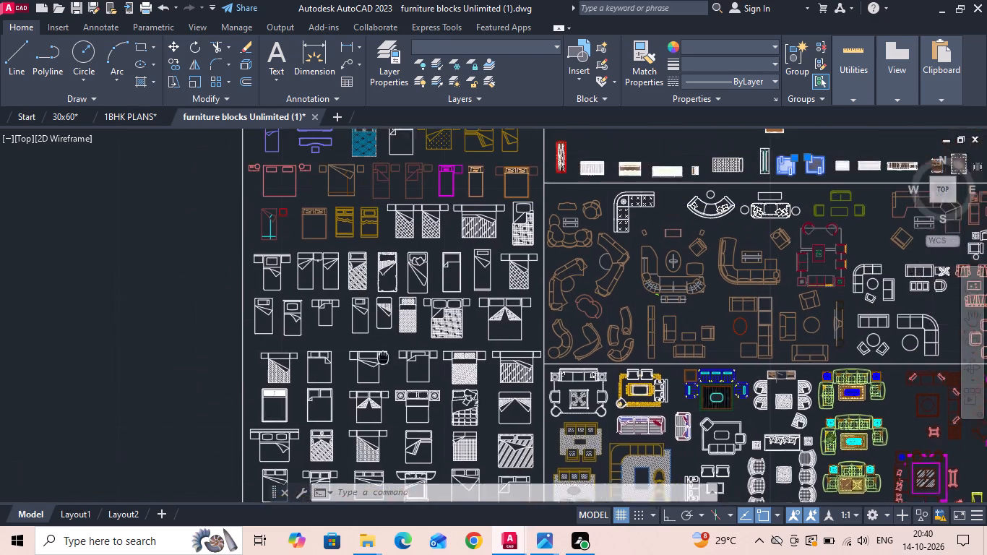
pyautogui.moveTo(376, 403); pyautogui.dragTo(371, 435, button='middle')
pyautogui.moveTo(390, 258); pyautogui.dragTo(388, 337, button='middle')
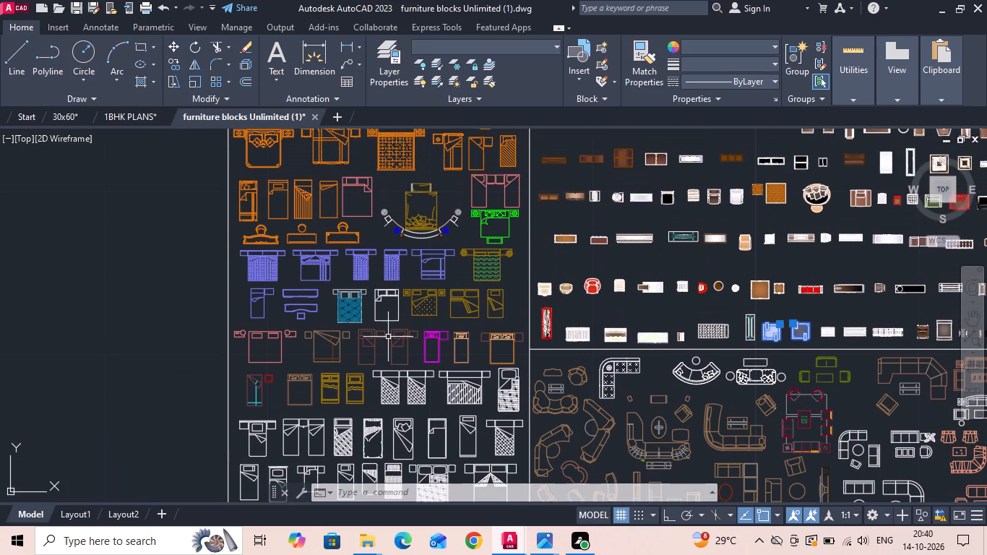
pyautogui.moveTo(397, 231); pyautogui.dragTo(397, 366, button='middle')
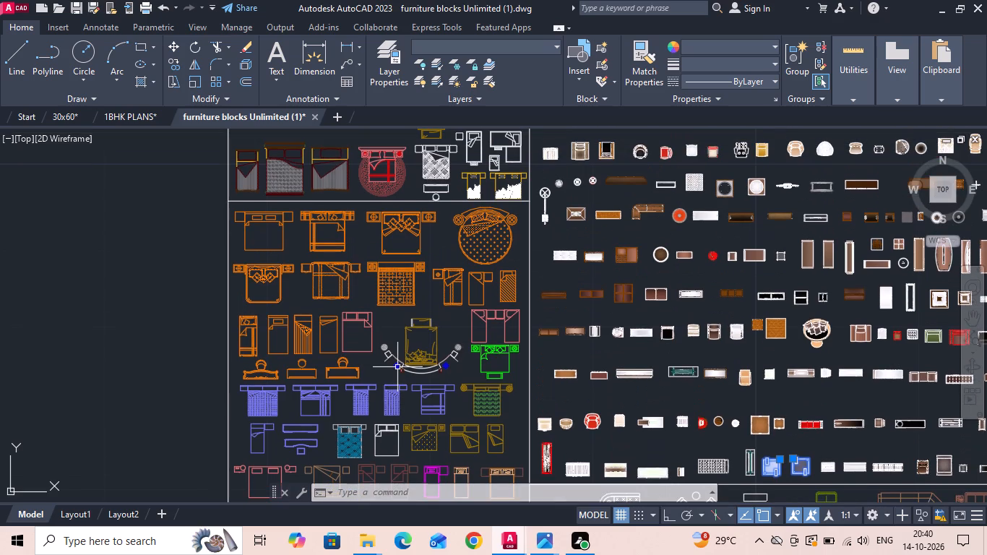
pyautogui.moveTo(389, 291); pyautogui.dragTo(386, 379, button='middle')
pyautogui.moveTo(388, 262); pyautogui.dragTo(395, 405, button='middle')
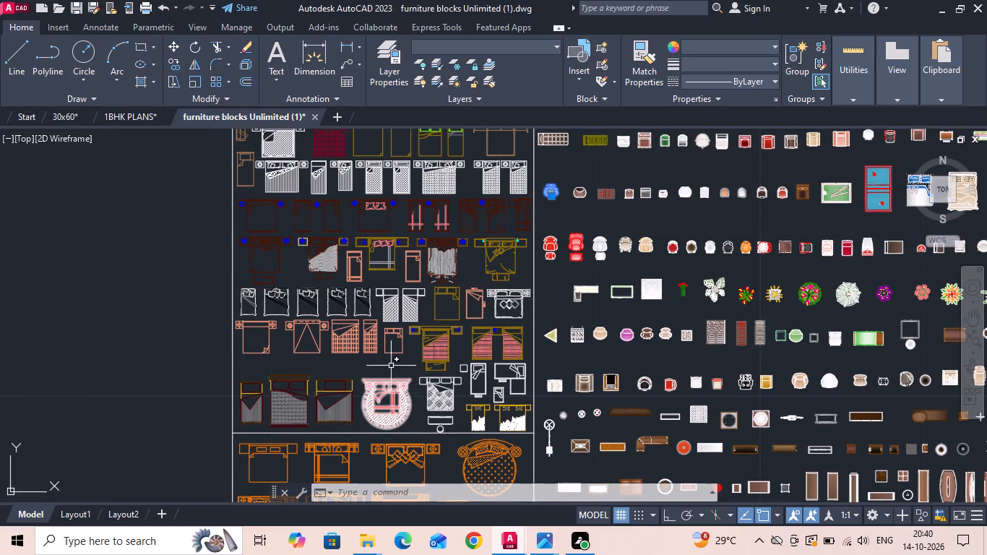
pyautogui.moveTo(379, 255); pyautogui.dragTo(387, 364, button='middle')
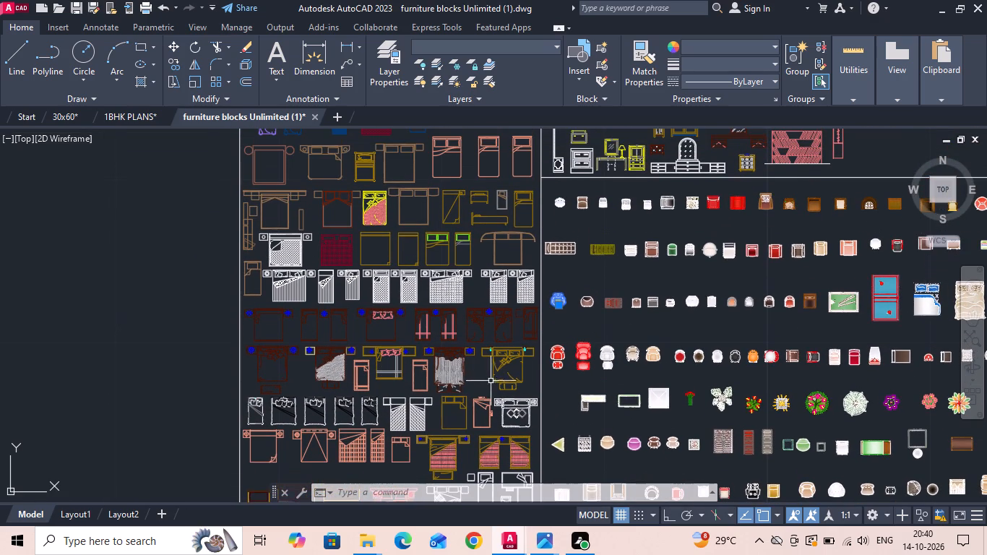
pyautogui.click(498, 379)
# Copy the selected furniture blocks into the 30x60 drawing, placing them in the empty space beyond the large toilet block.
pyautogui.scroll(-2, 478, 392)
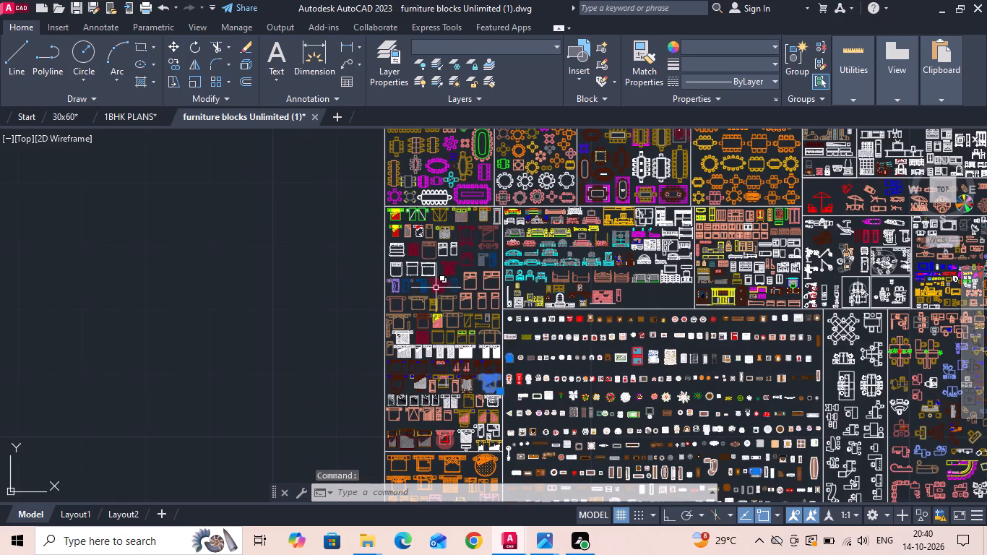
pyautogui.scroll(2, 491, 217)
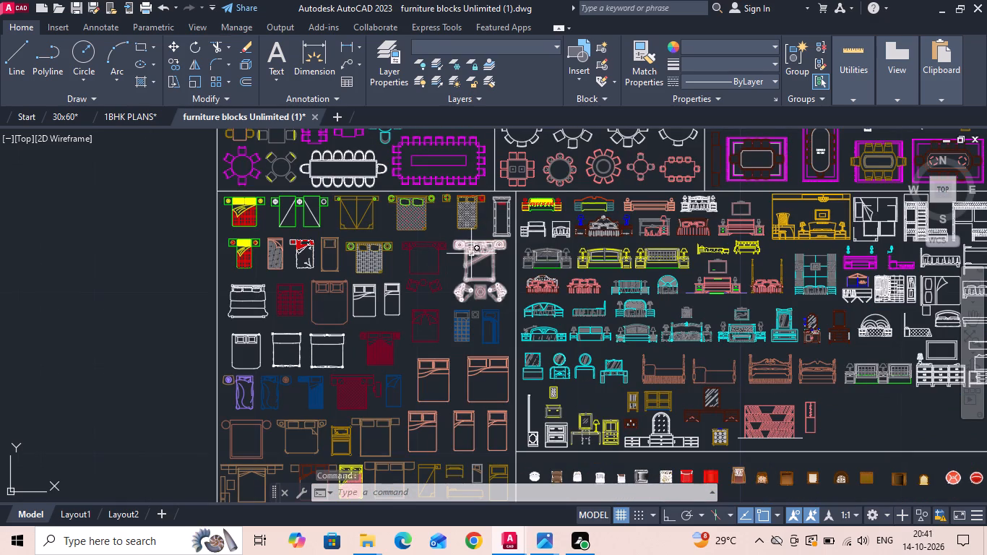
pyautogui.scroll(-1, 352, 352)
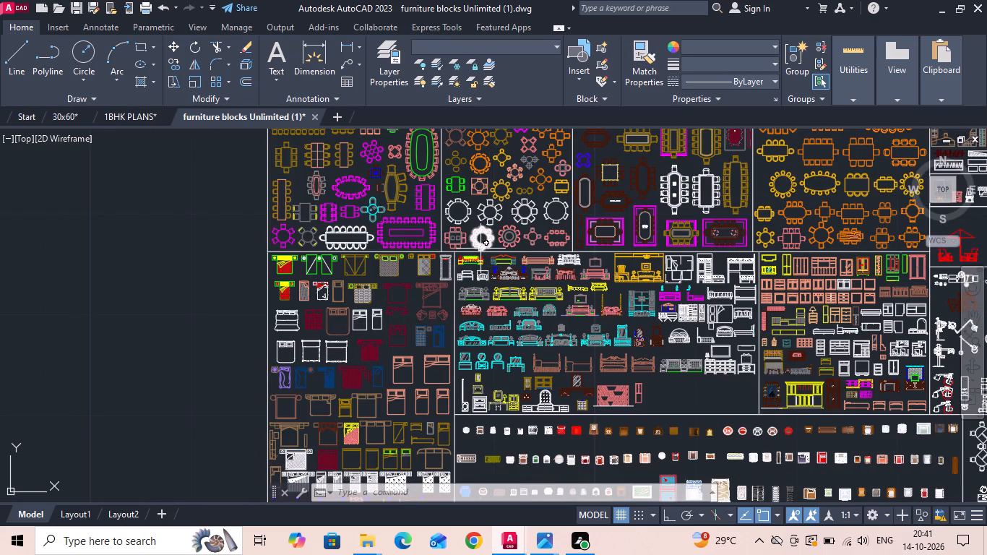
pyautogui.hotkey('ctrl', 'c')
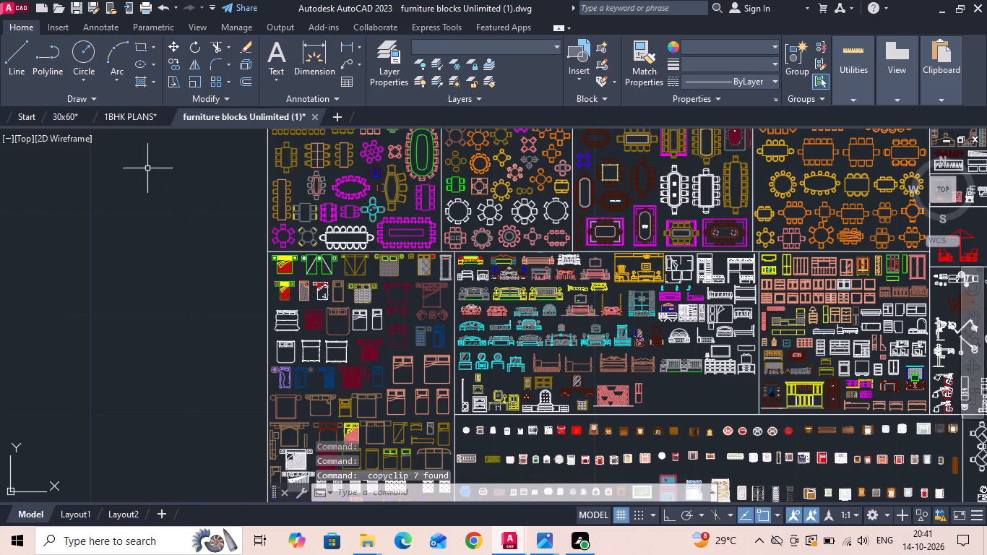
pyautogui.click(77, 116)
pyautogui.hotkey('ctrl', 'v')
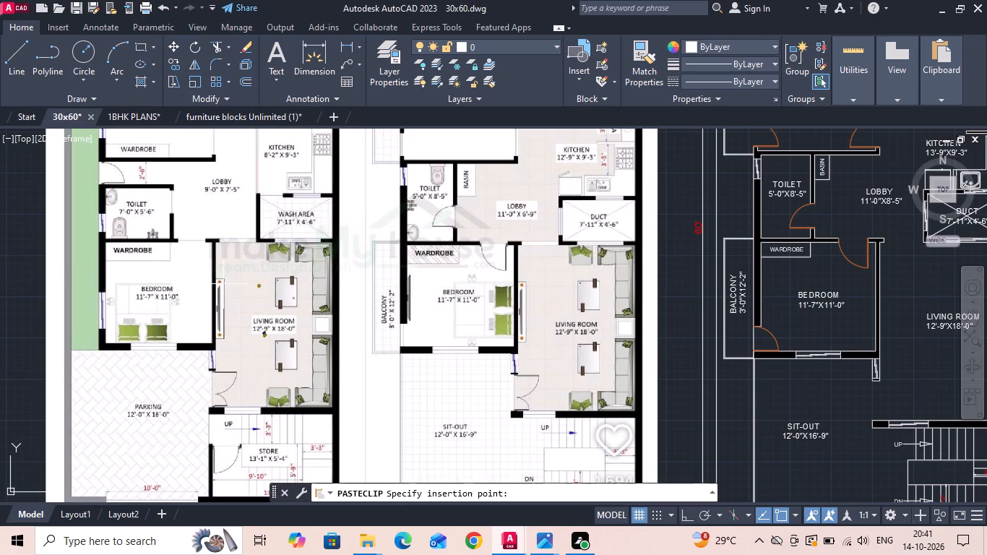
pyautogui.scroll(-2, 329, 348)
pyautogui.scroll(-1, 372, 281)
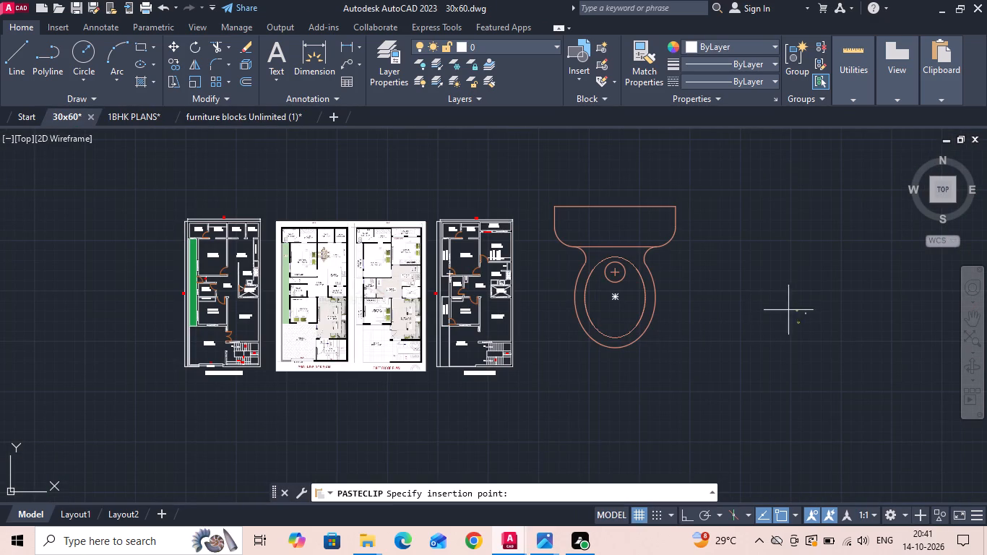
pyautogui.click(802, 307)
# Switch to Chrome, search for "autocad furniture blocks free download" and open the Furnitures CAD Blocks page on cad-blocks.net.
pyautogui.scroll(2, 301, 346)
pyautogui.scroll(2, 409, 292)
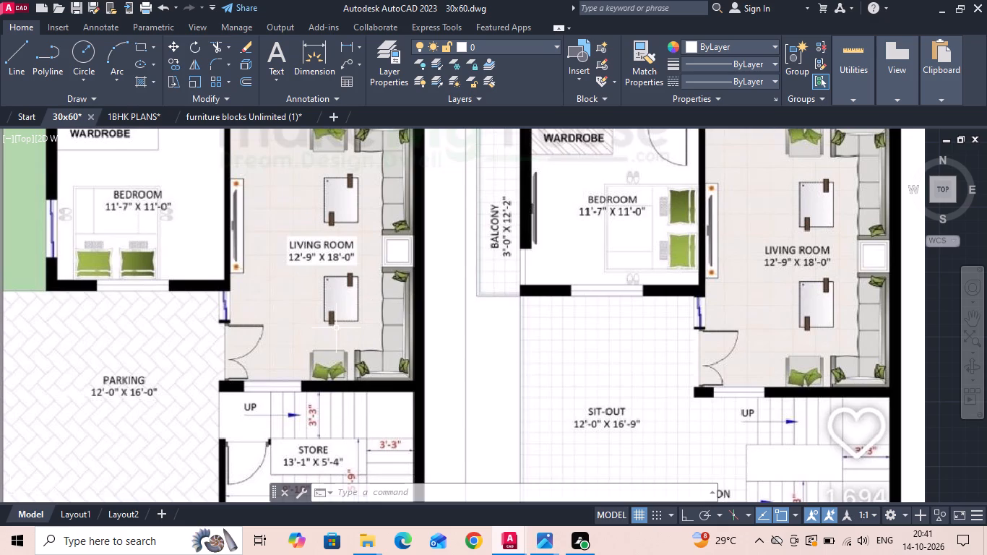
pyautogui.click(473, 542)
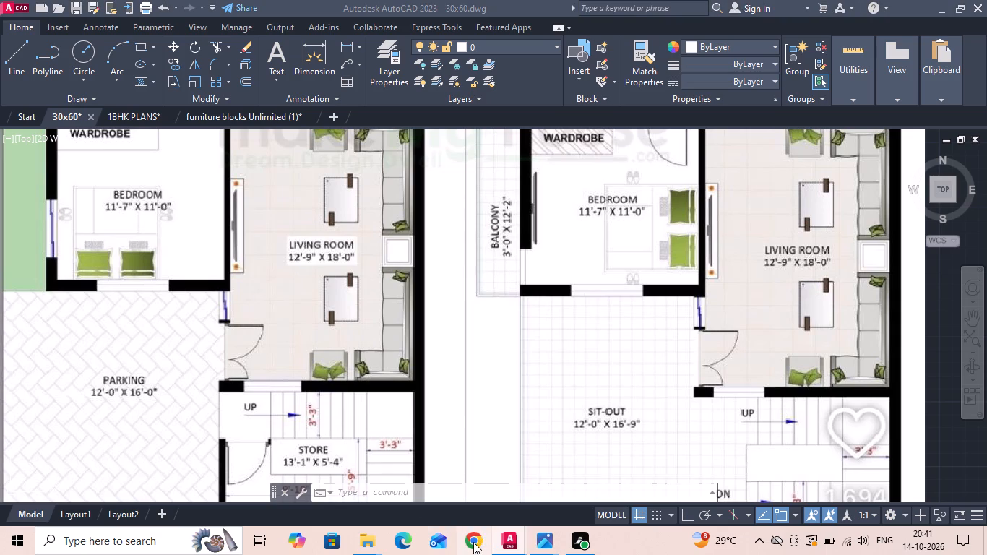
pyautogui.click(460, 279)
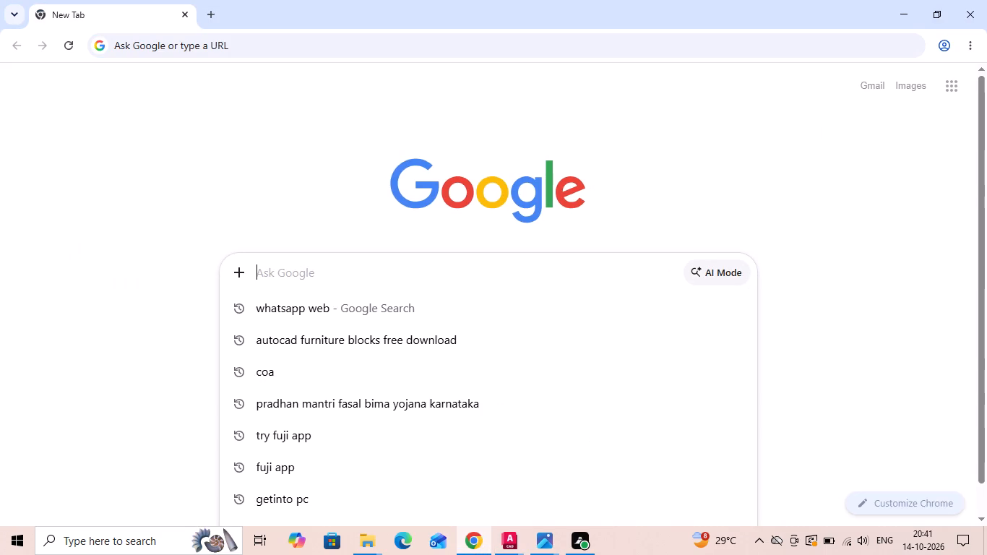
pyautogui.click(456, 327)
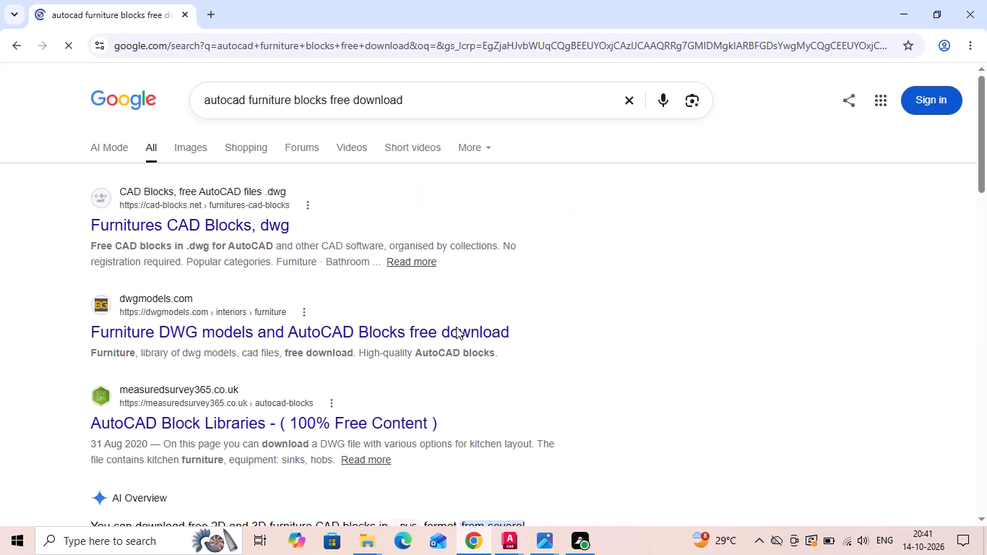
pyautogui.click(249, 228)
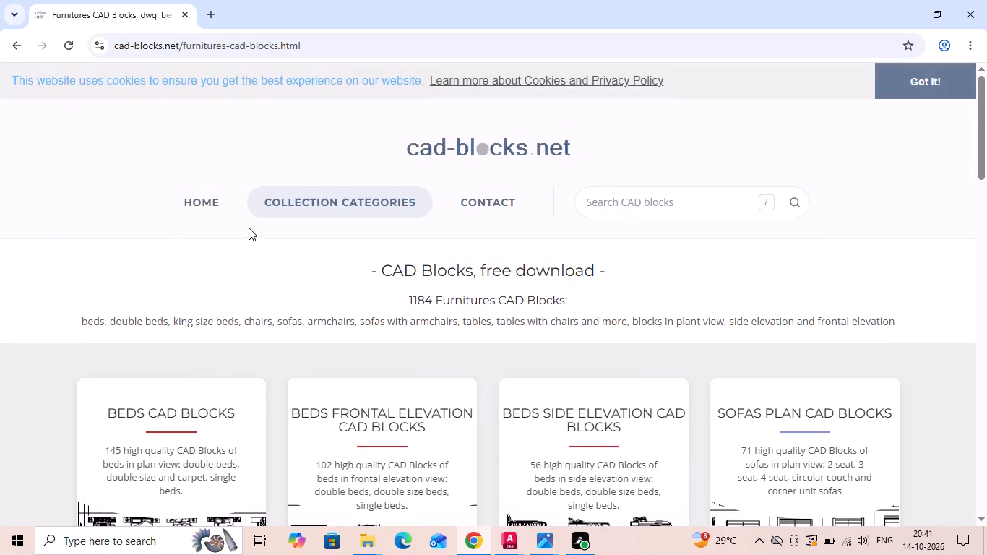
# Return to the search results, open the dwgmodels.com furniture listing and examine its first page for suitable plan-view blocks.
pyautogui.click(23, 47)
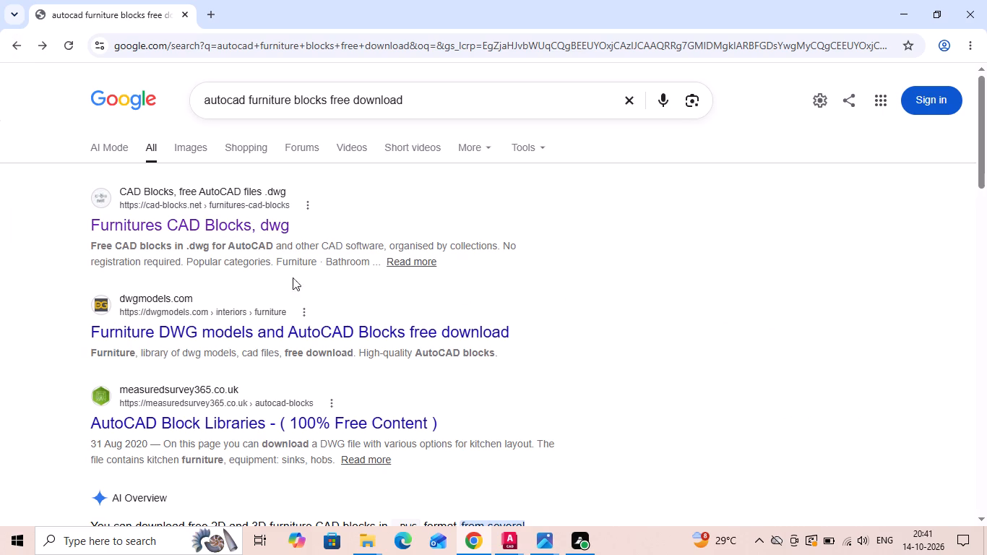
pyautogui.click(321, 328)
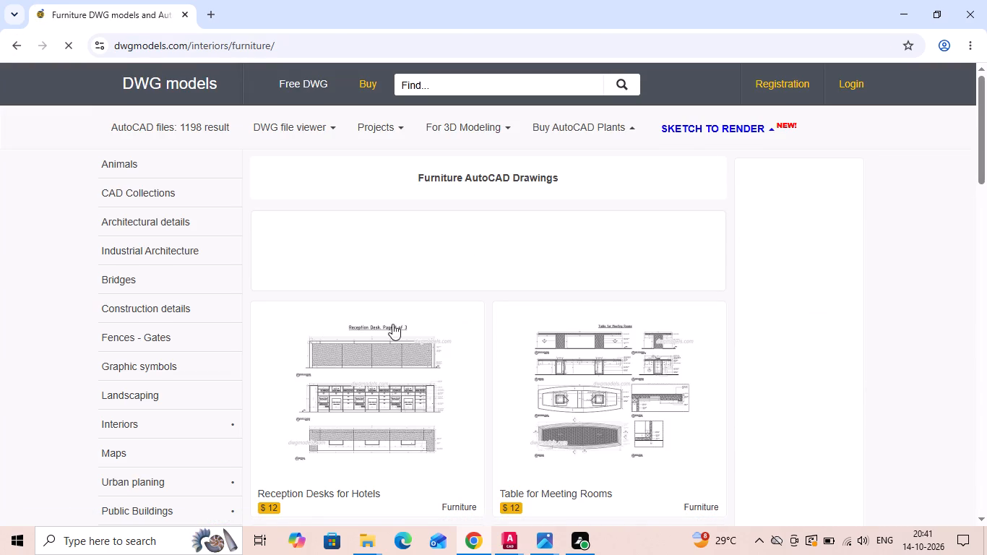
pyautogui.scroll(-4, 413, 324)
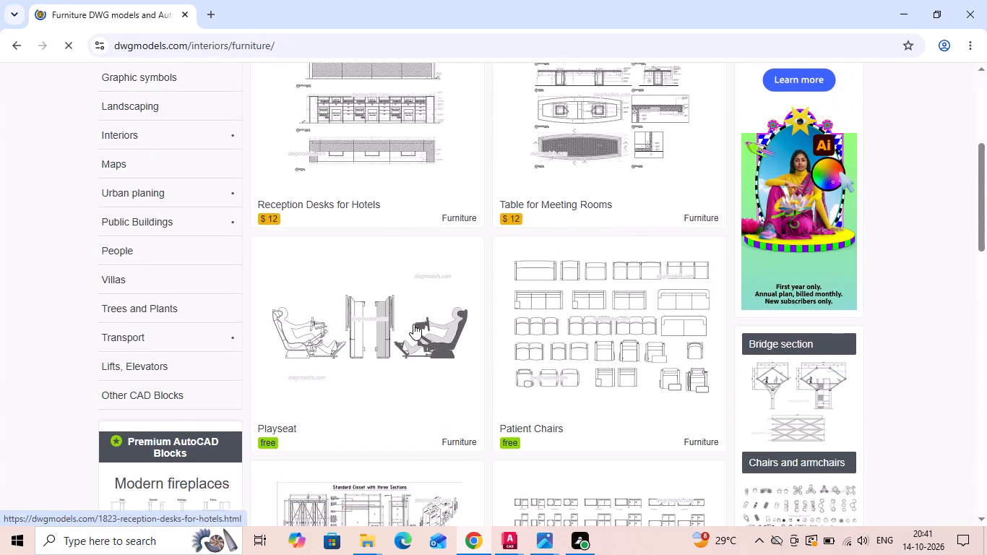
pyautogui.scroll(-4, 413, 324)
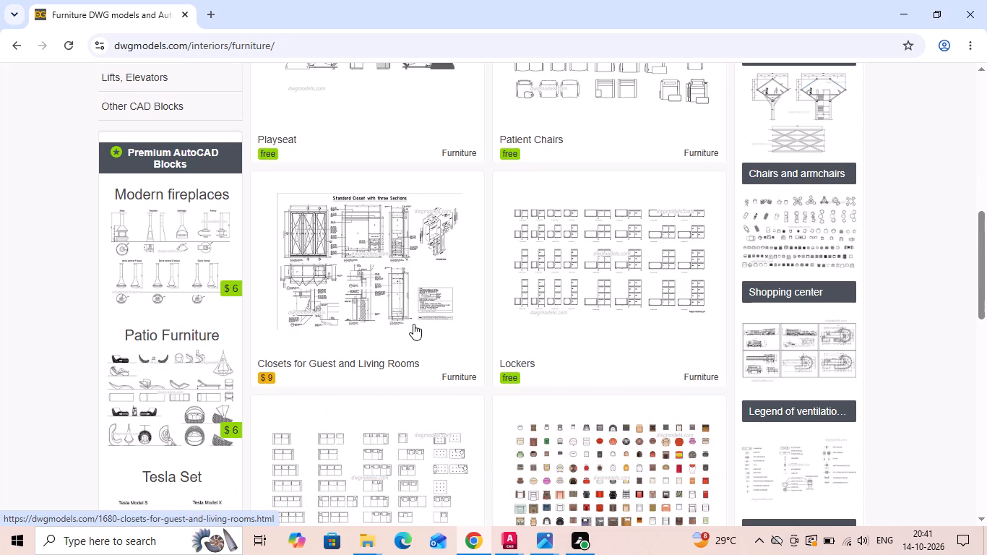
pyautogui.scroll(-3, 413, 324)
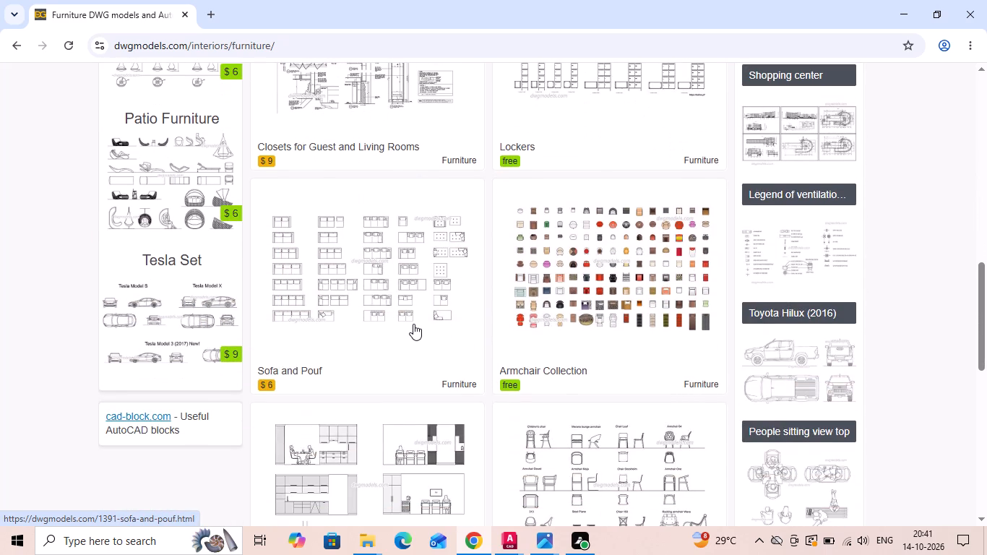
pyautogui.scroll(-2, 413, 324)
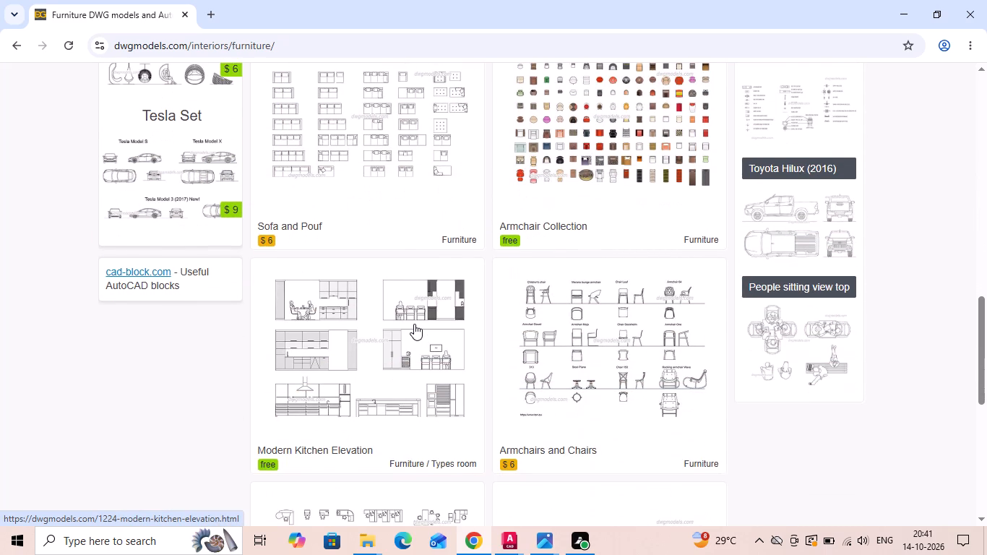
pyautogui.scroll(-5, 414, 324)
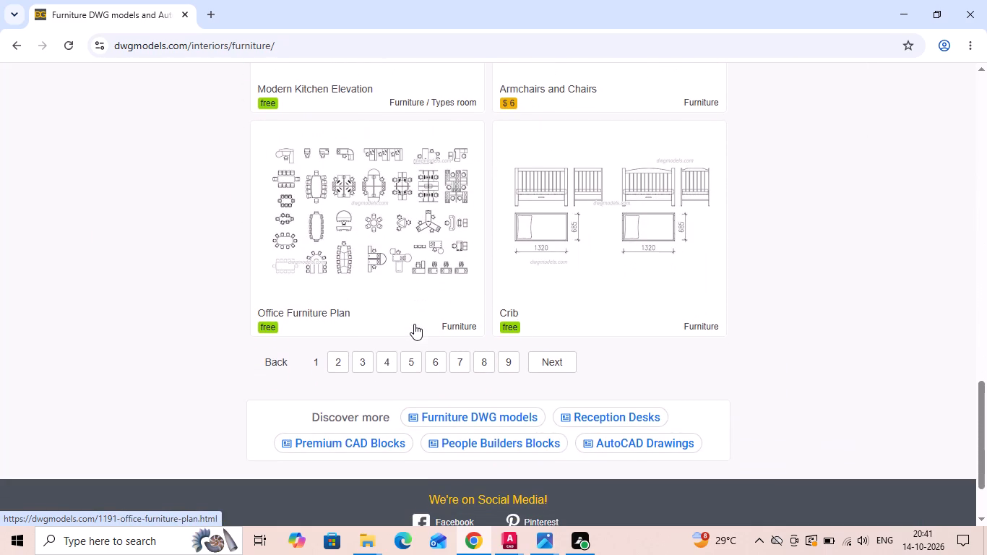
# Open page 2 of the dwgmodels.com furniture listing and examine its drawings for blocks that suit the house plan.
pyautogui.click(340, 361)
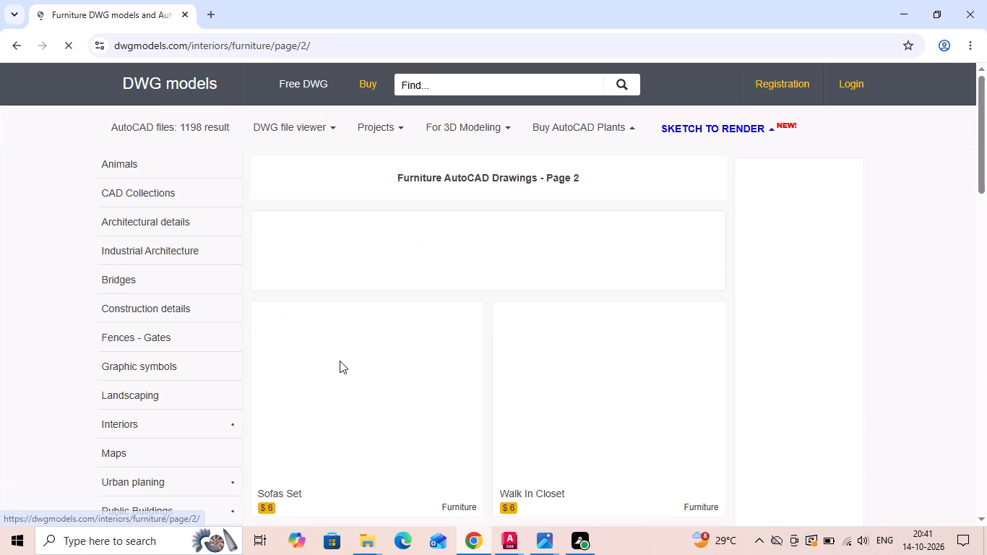
pyautogui.scroll(-6, 340, 361)
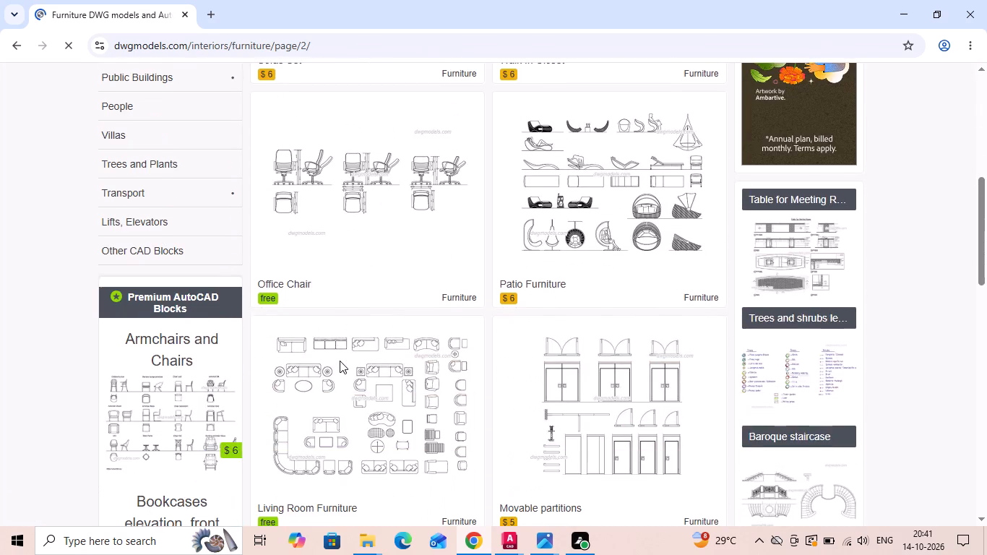
pyautogui.scroll(-3, 340, 361)
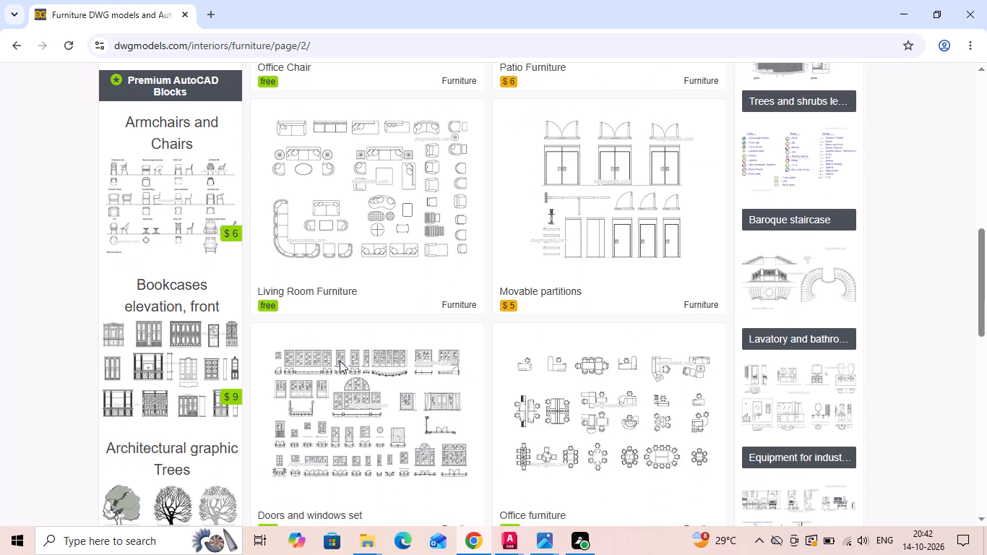
pyautogui.scroll(-1, 340, 361)
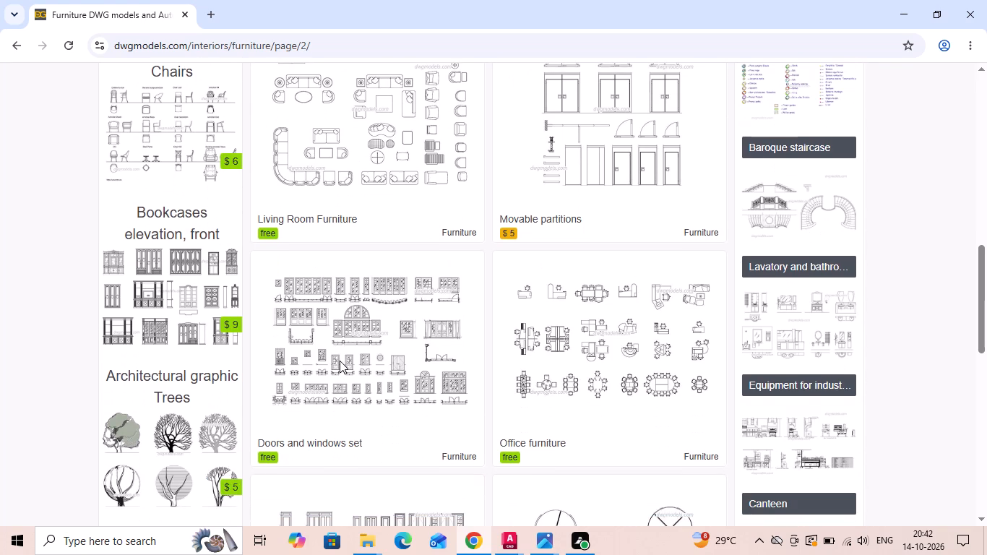
pyautogui.scroll(-5, 340, 361)
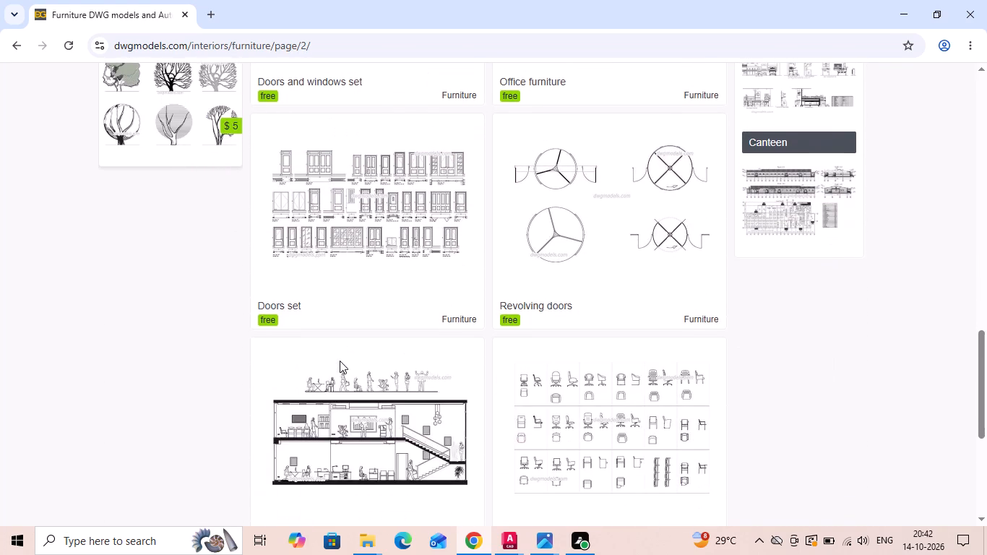
pyautogui.scroll(-3, 340, 361)
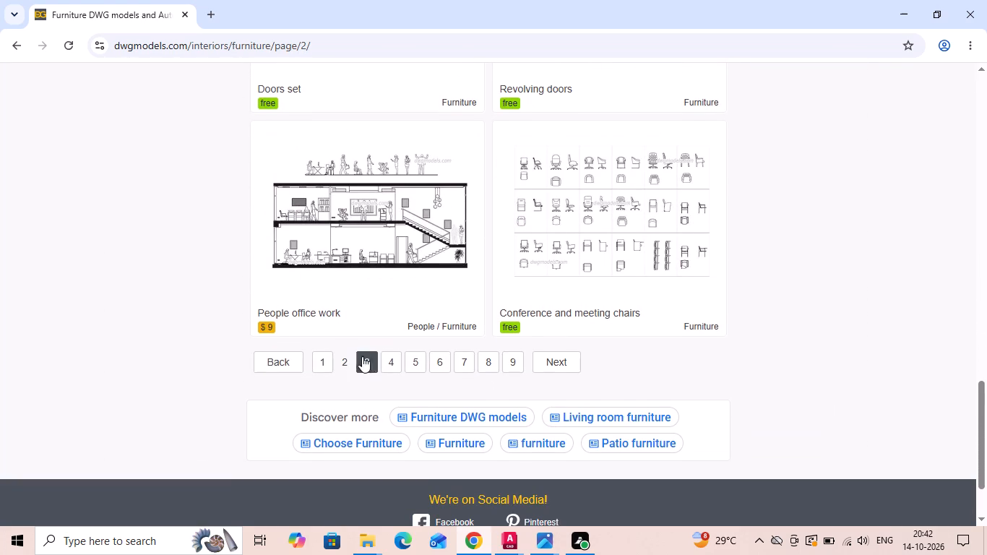
# Open page 3 of the furniture listing, examine its drawings for suitable blocks, and go back from it.
pyautogui.click(368, 358)
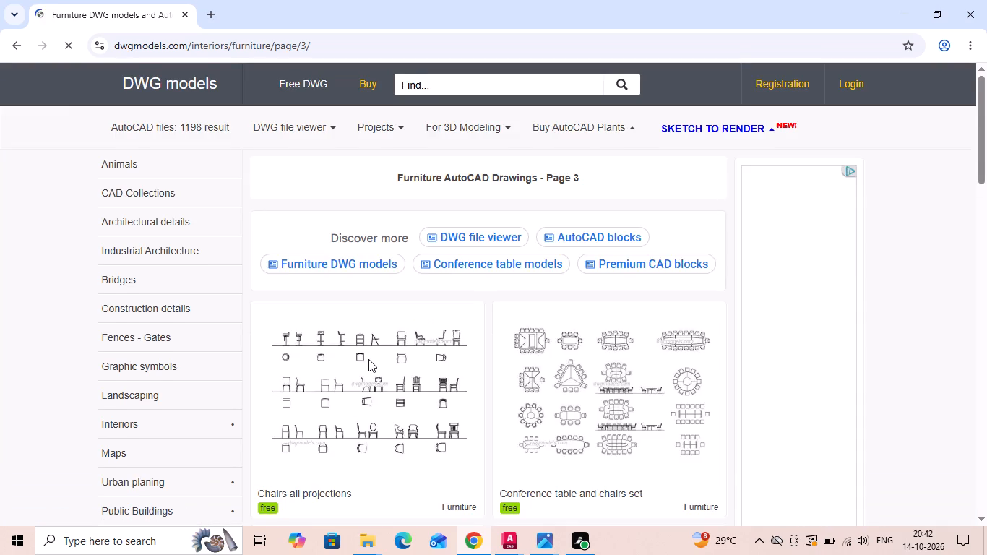
pyautogui.scroll(-9, 368, 359)
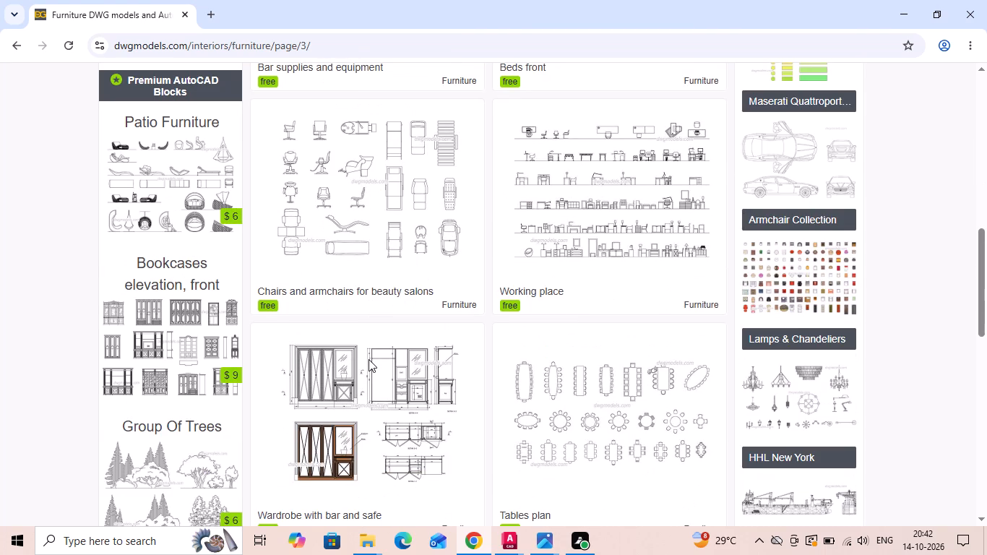
pyautogui.scroll(-3, 368, 359)
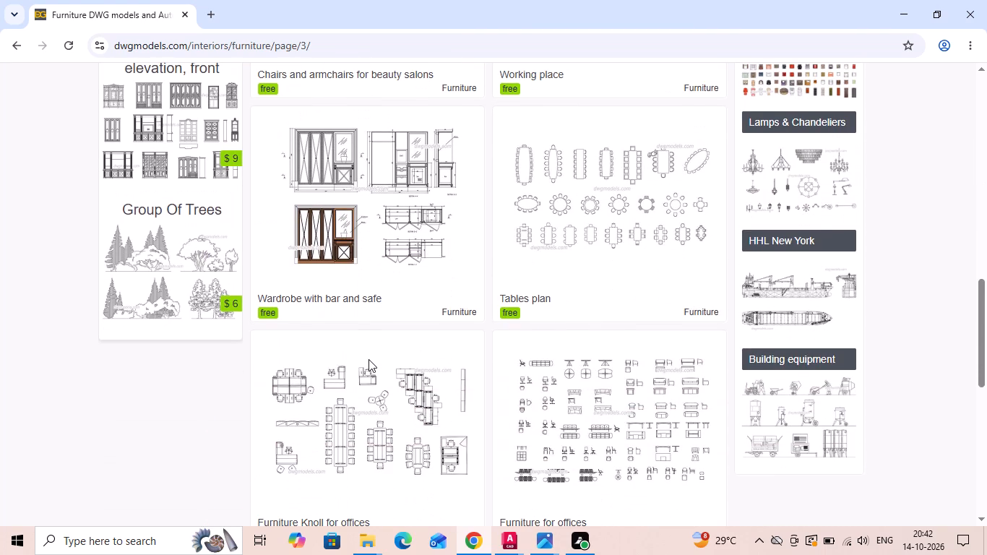
pyautogui.scroll(-3, 368, 359)
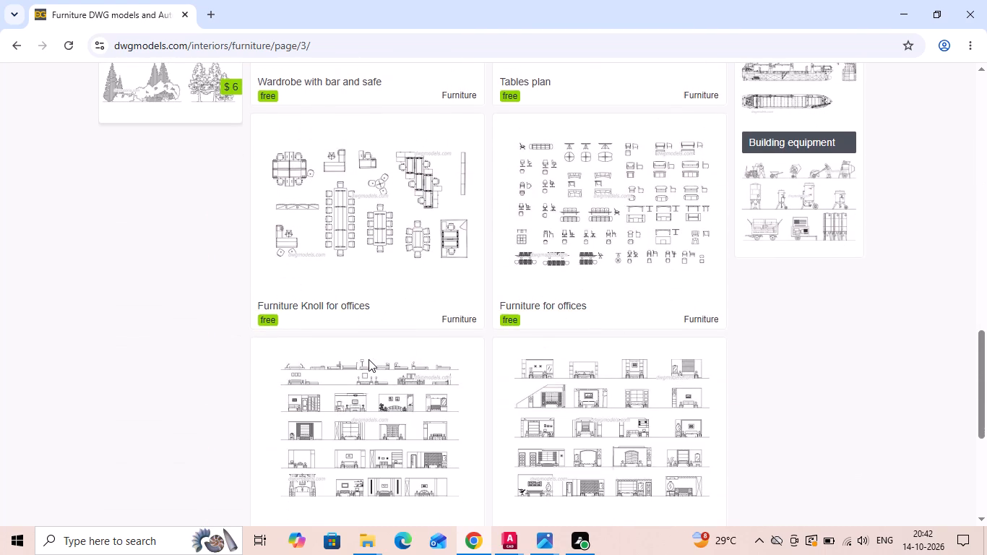
pyautogui.scroll(-3, 368, 359)
pyautogui.click(24, 48)
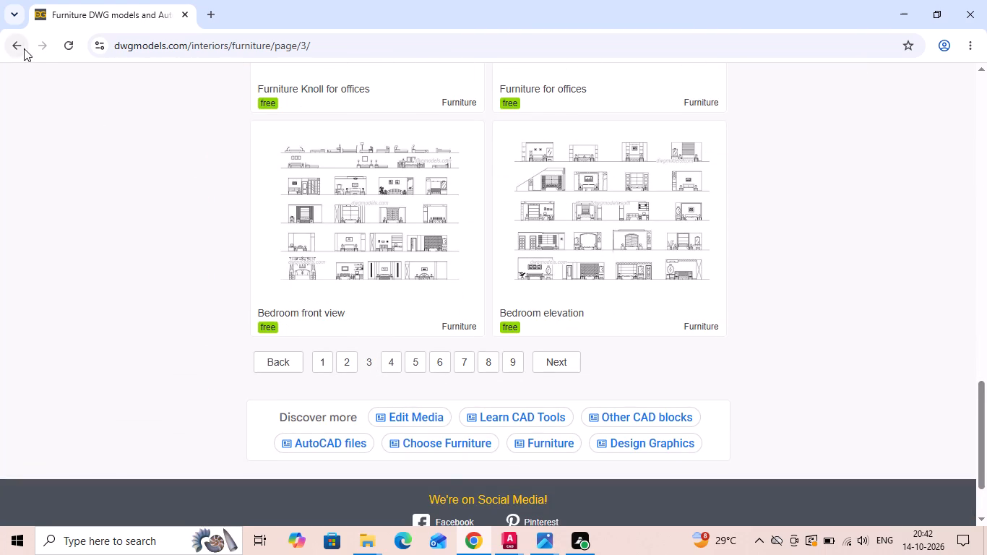
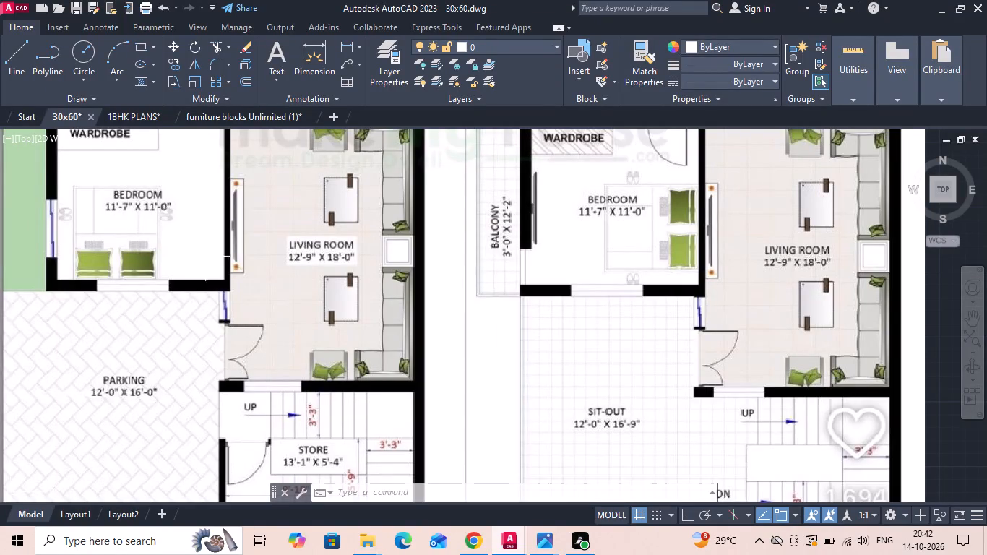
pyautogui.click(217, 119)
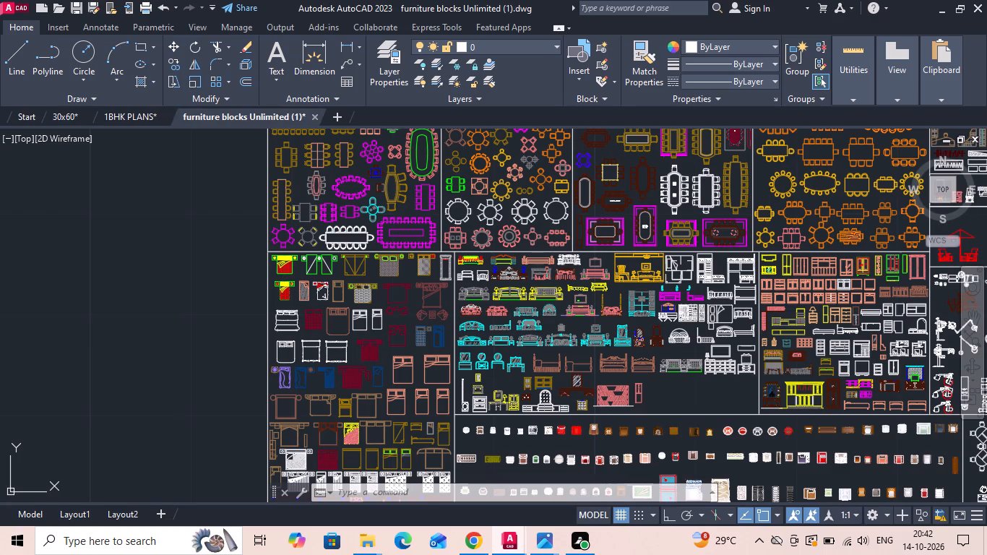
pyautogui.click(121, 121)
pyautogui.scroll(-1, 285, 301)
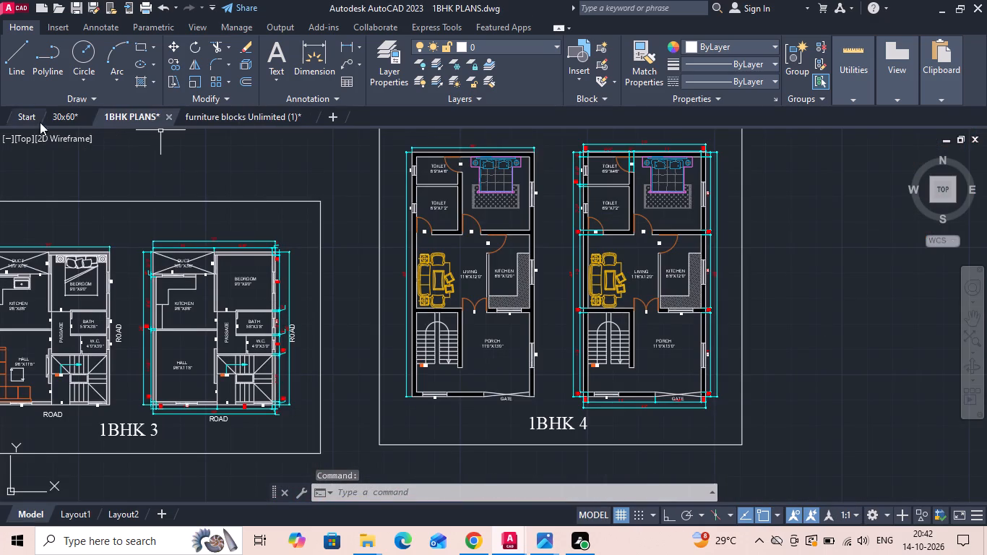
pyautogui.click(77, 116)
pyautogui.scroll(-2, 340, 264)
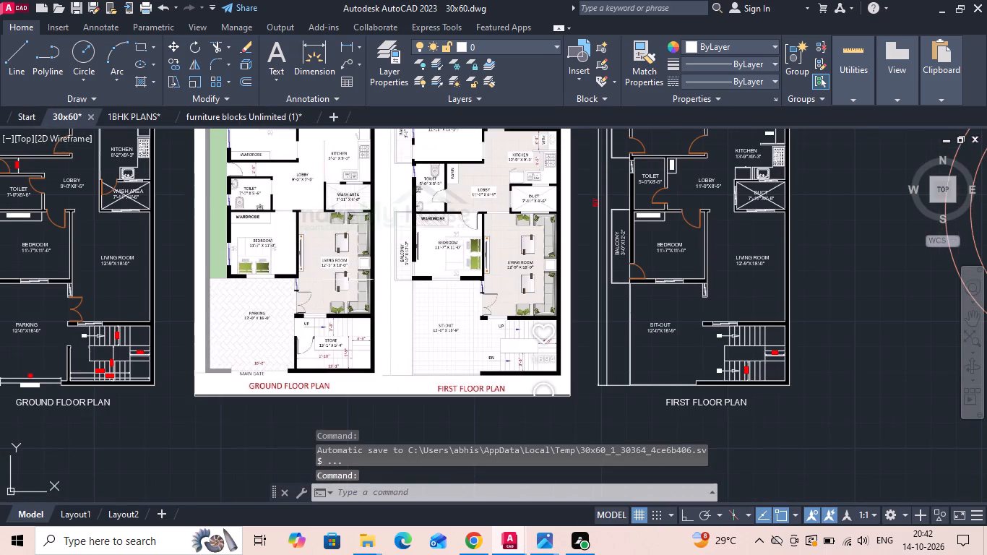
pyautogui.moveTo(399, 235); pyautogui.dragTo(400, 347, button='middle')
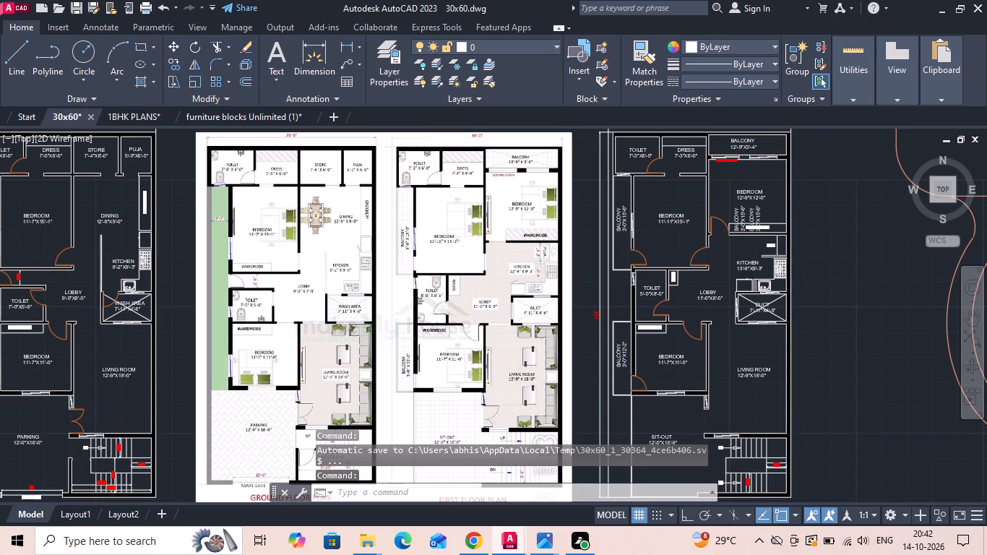
# Copy the eight-chair dining set with seated figures from the furniture blocks Unlimited drawing into the 30x60 ground floor dining room.
pyautogui.click(228, 119)
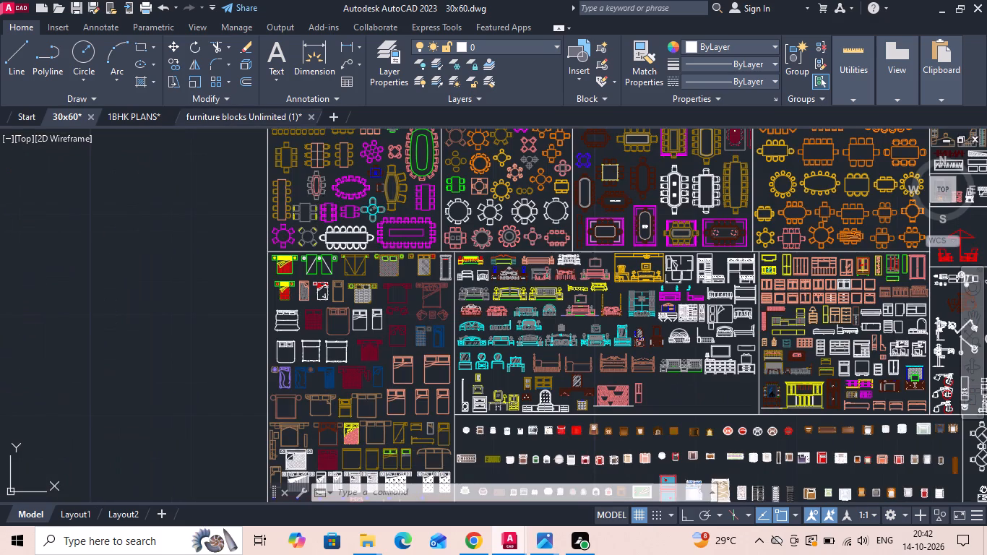
pyautogui.scroll(-1, 358, 343)
pyautogui.moveTo(326, 207); pyautogui.dragTo(322, 322, button='middle')
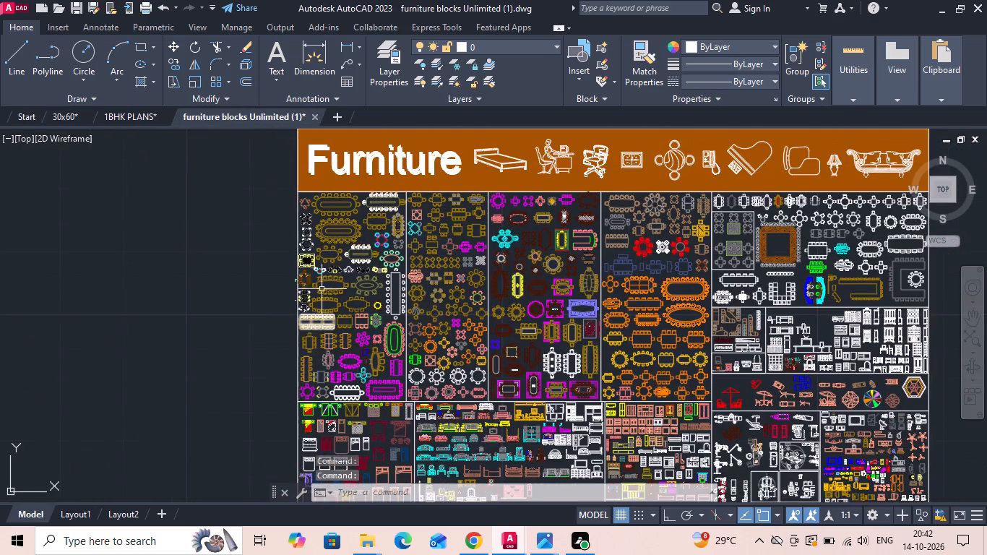
pyautogui.scroll(2, 324, 221)
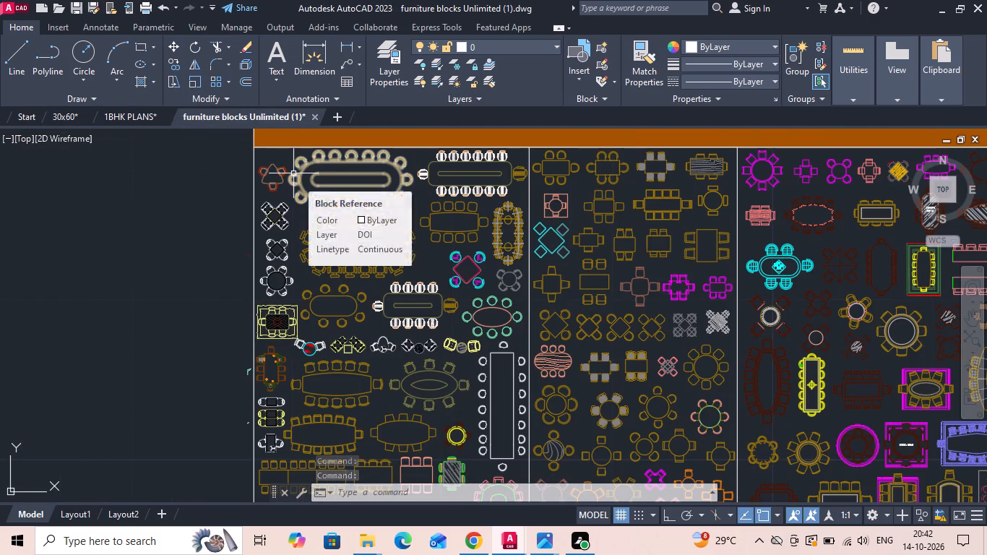
pyautogui.scroll(2, 271, 358)
pyautogui.click(272, 348)
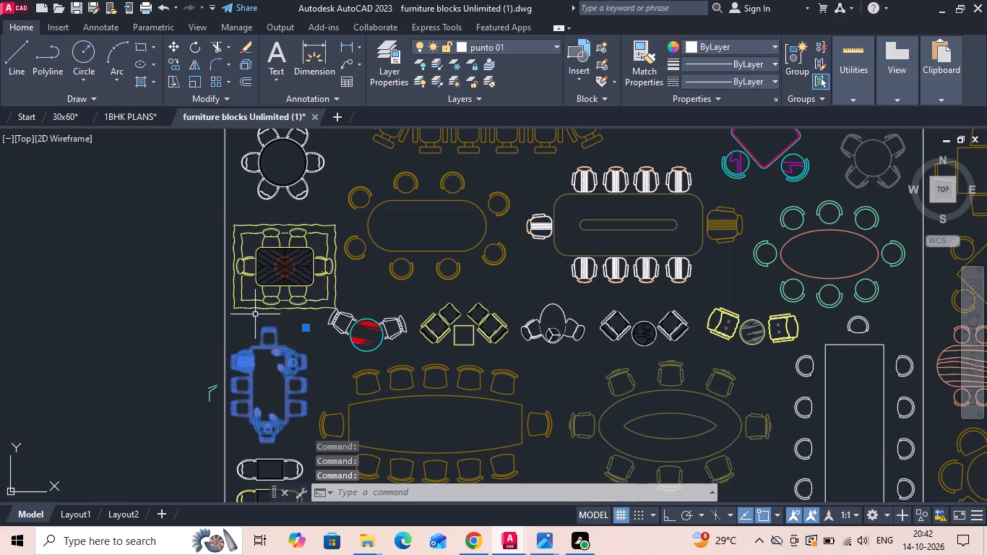
pyautogui.hotkey('ctrl', 'c')
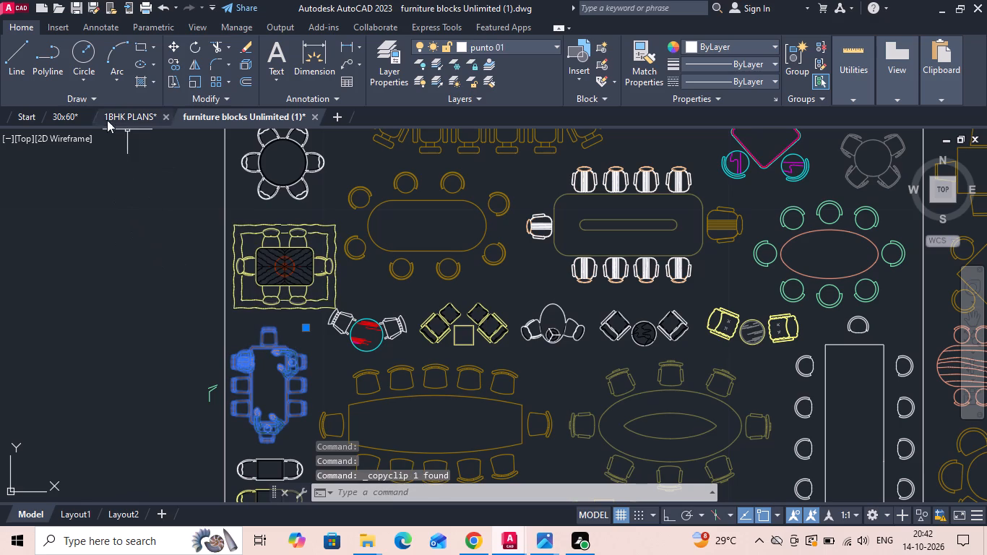
pyautogui.click(72, 119)
pyautogui.hotkey('ctrl', 'v')
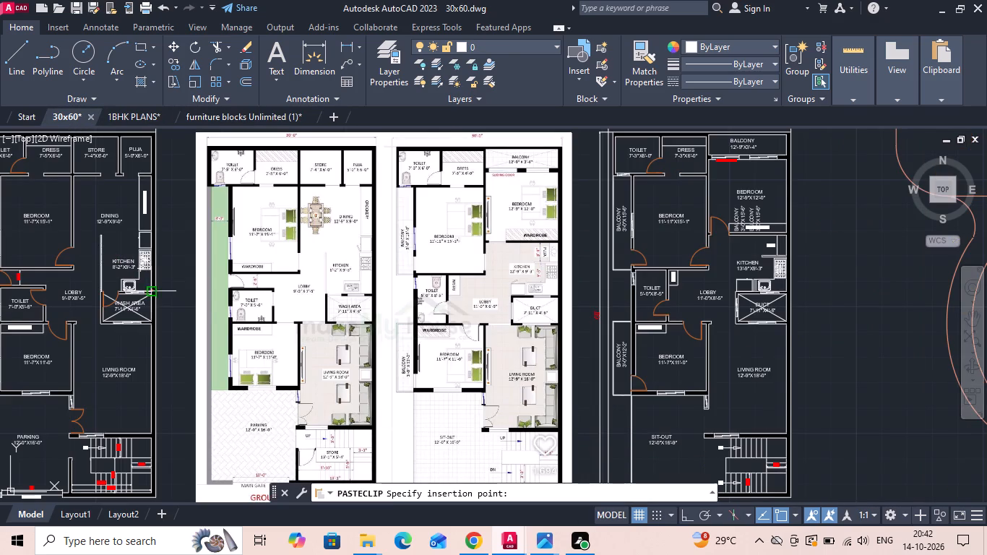
pyautogui.scroll(2, 64, 202)
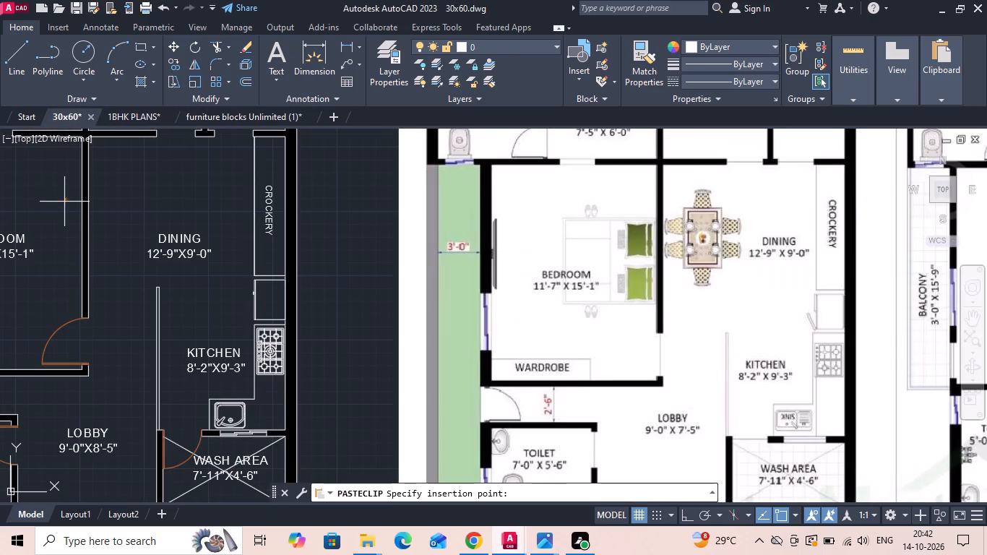
pyautogui.moveTo(66, 202); pyautogui.dragTo(158, 274, button='middle')
pyautogui.scroll(1, 162, 274)
pyautogui.click(249, 243)
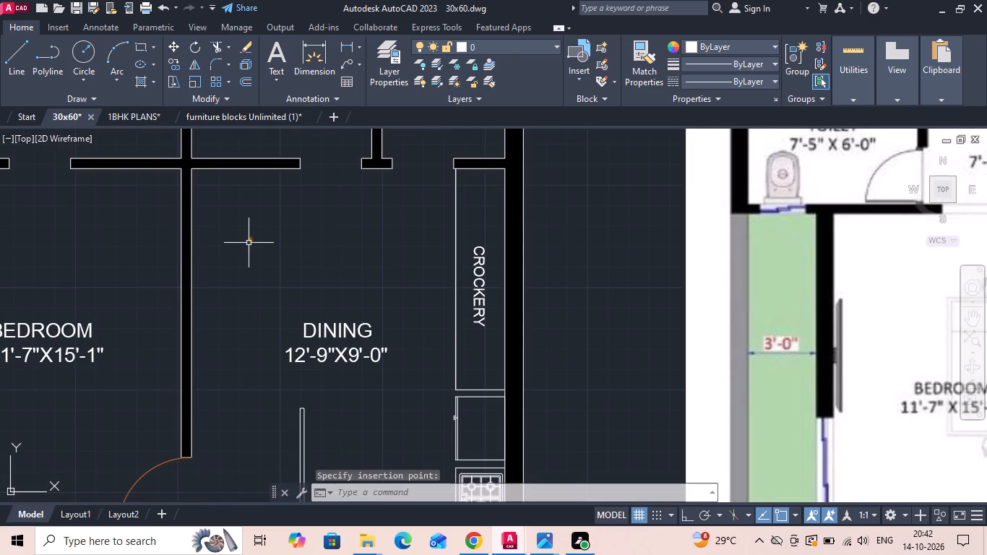
# Scale the pasted dining set block by a factor of 39.3701.
pyautogui.click(249, 232)
pyautogui.click(249, 239)
pyautogui.rightClick(249, 239)
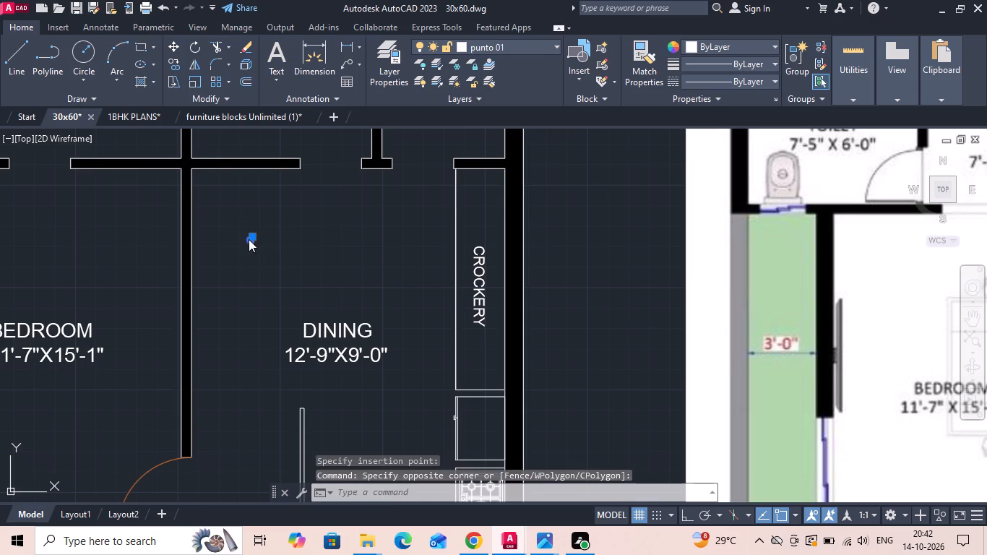
pyautogui.click(266, 289)
pyautogui.moveTo(249, 244); pyautogui.dragTo(258, 277)
pyautogui.write('39.3701')
pyautogui.press('Return')
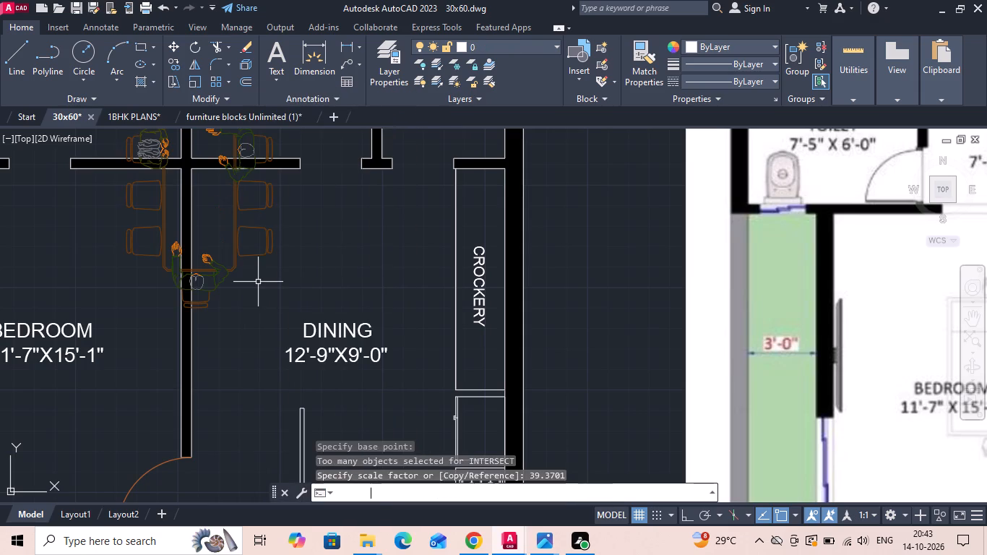
# Move the dining set off the bedroom wall and into the ground floor dining room.
pyautogui.scroll(-1, 256, 285)
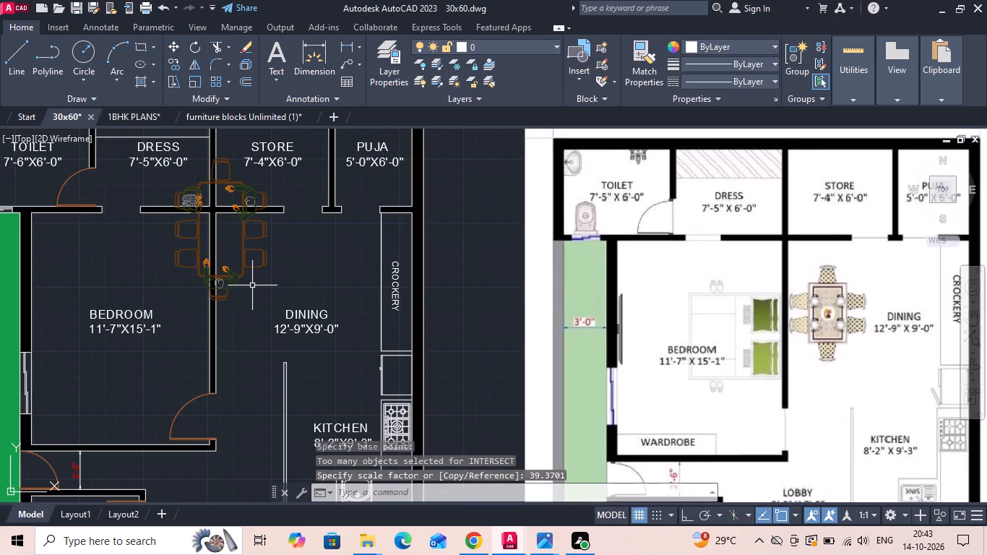
pyautogui.click(247, 270)
pyautogui.click(233, 233)
pyautogui.rightClick(233, 233)
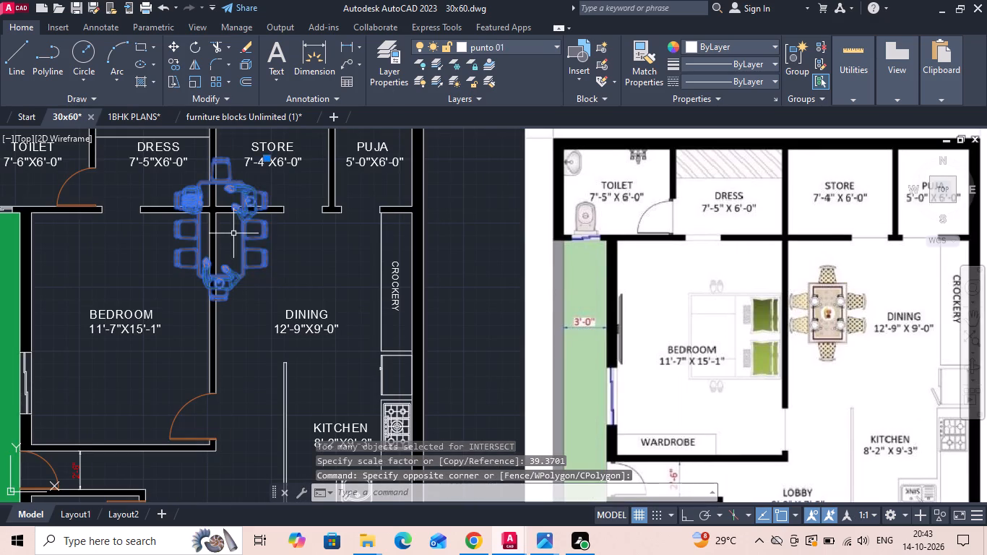
pyautogui.click(251, 255)
pyautogui.moveTo(220, 231); pyautogui.dragTo(249, 277)
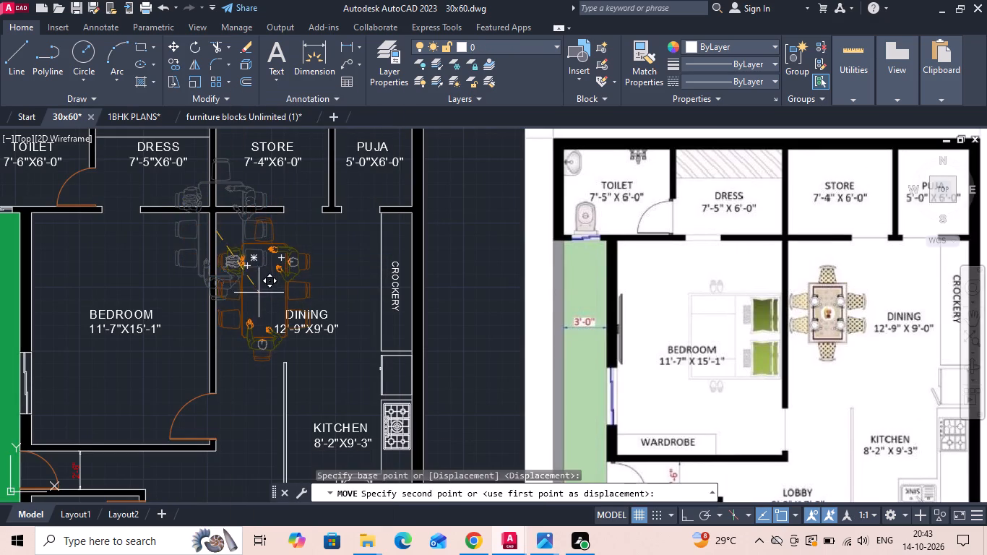
pyautogui.click(259, 293)
# Scale the dining set down freehand so it fits beside the dining room label.
pyautogui.click(254, 264)
pyautogui.click(242, 236)
pyautogui.rightClick(241, 233)
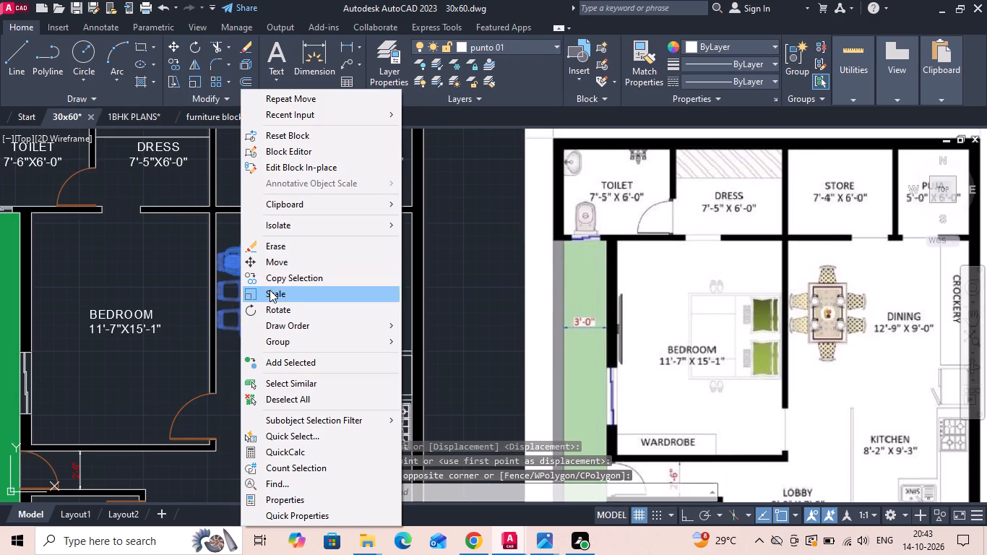
pyautogui.click(270, 290)
pyautogui.click(264, 249)
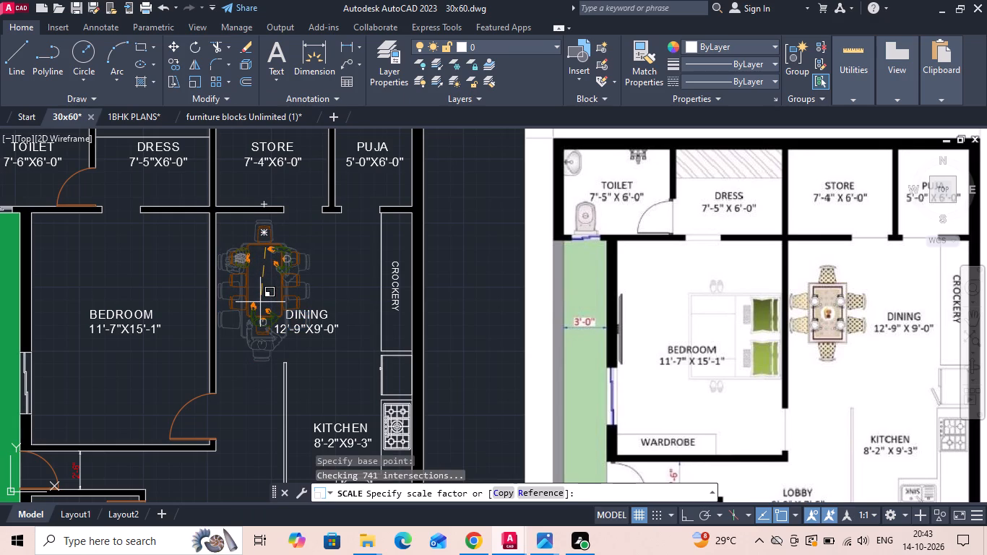
pyautogui.click(260, 302)
# Move the dining set slightly closer to the bedroom wall and save the drawing.
pyautogui.click(246, 264)
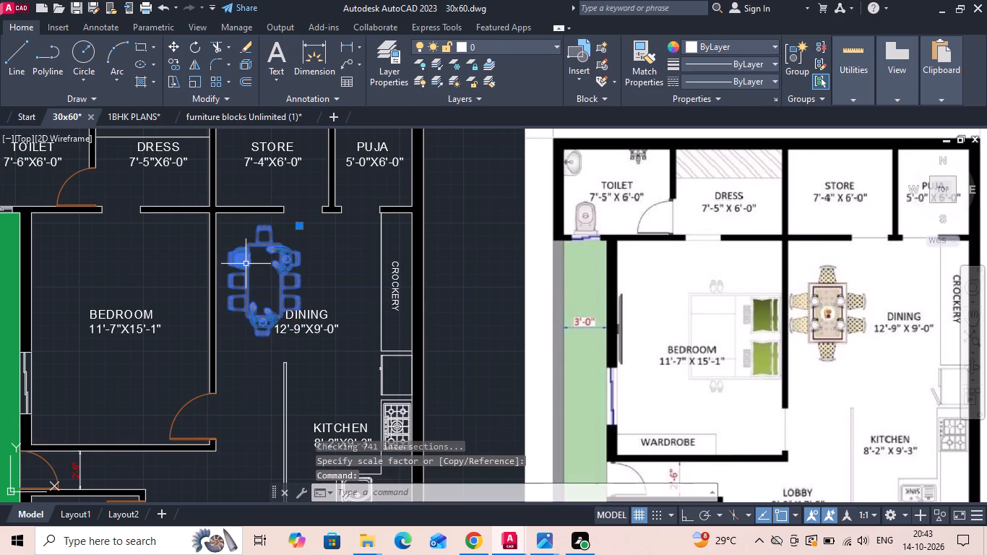
pyautogui.rightClick(246, 264)
pyautogui.click(291, 256)
pyautogui.click(336, 277)
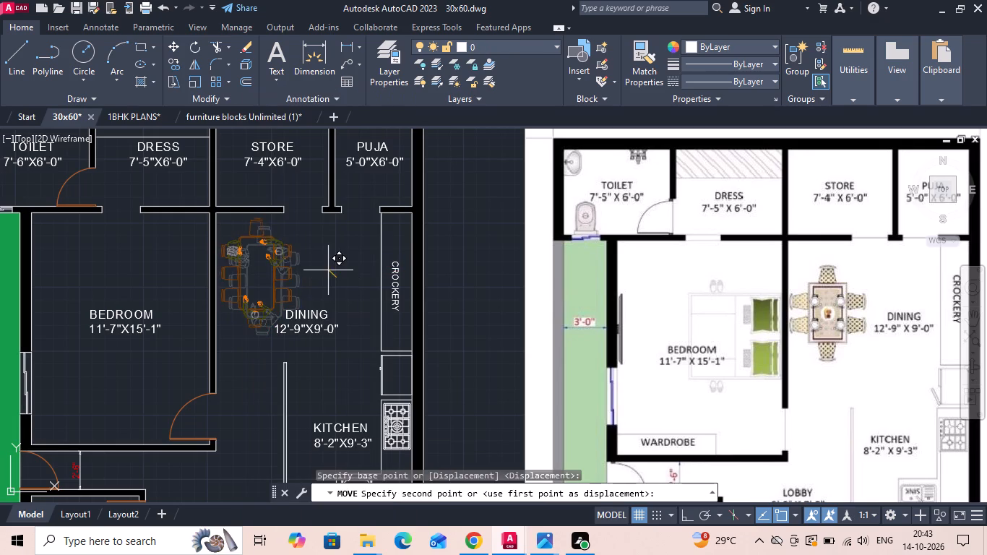
pyautogui.click(329, 276)
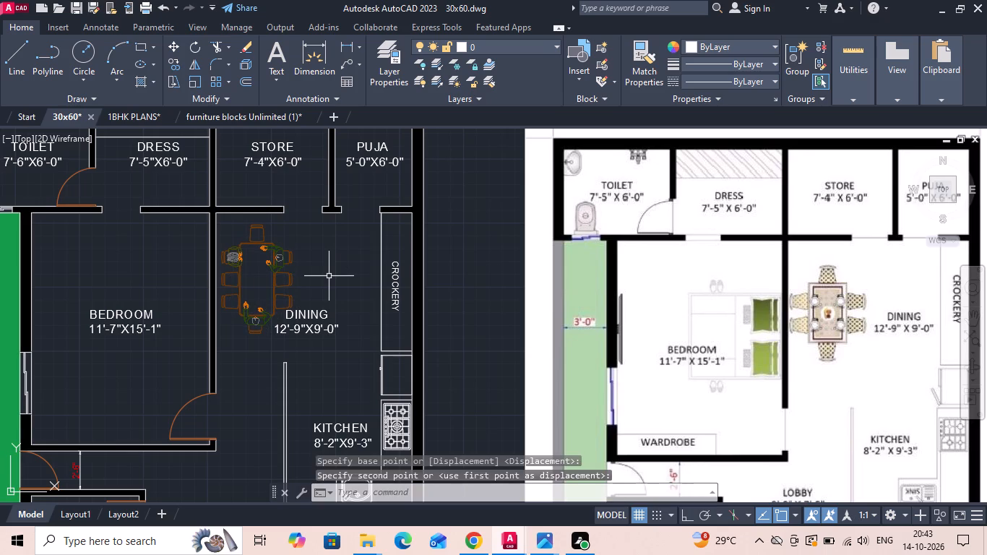
pyautogui.hotkey('ctrl', 's')
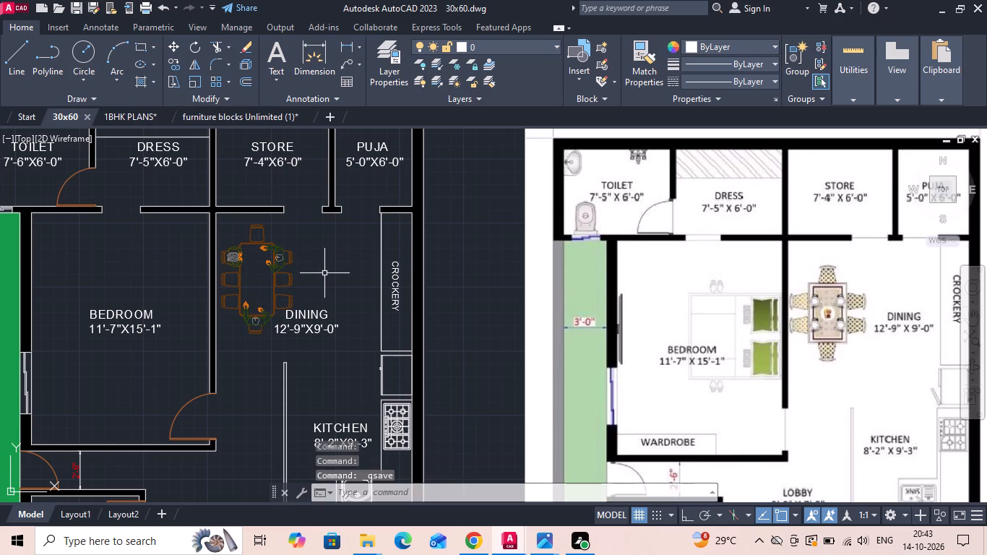
# Hatch the ground floor dress closet strip and the wardrobe of the 11'-7"X11'-0" bedroom with the ANSI32 pattern.
pyautogui.scroll(-1, 301, 275)
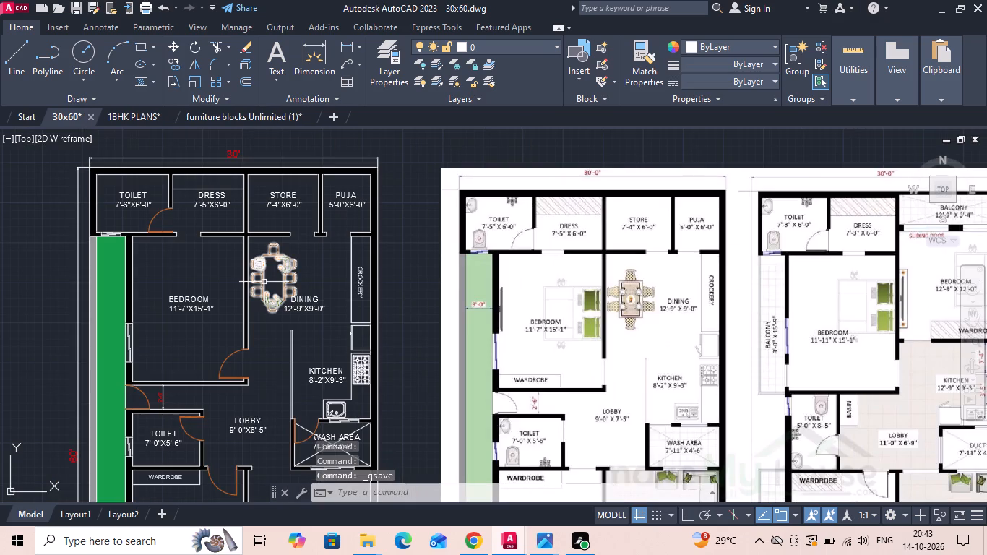
pyautogui.scroll(2, 161, 189)
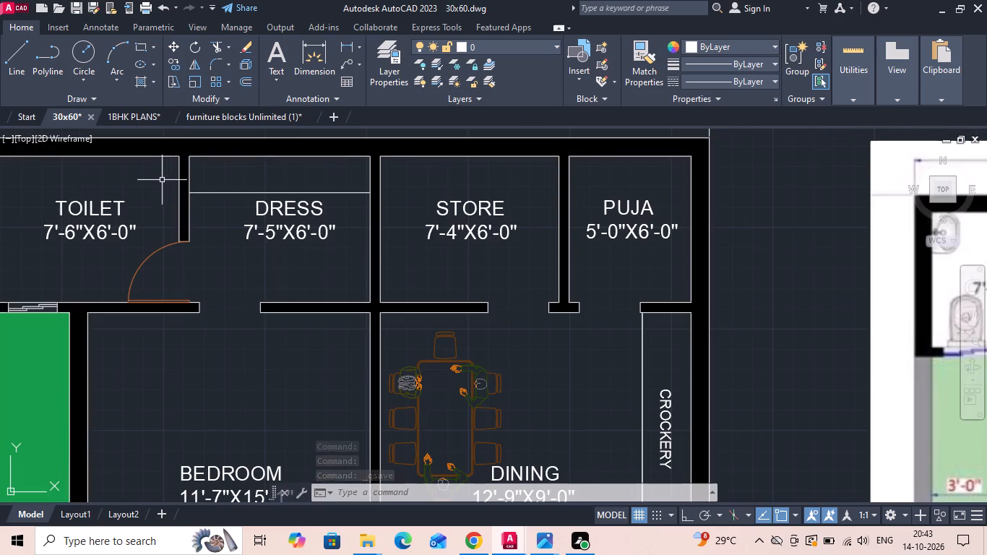
pyautogui.write('H')
pyautogui.press('space')
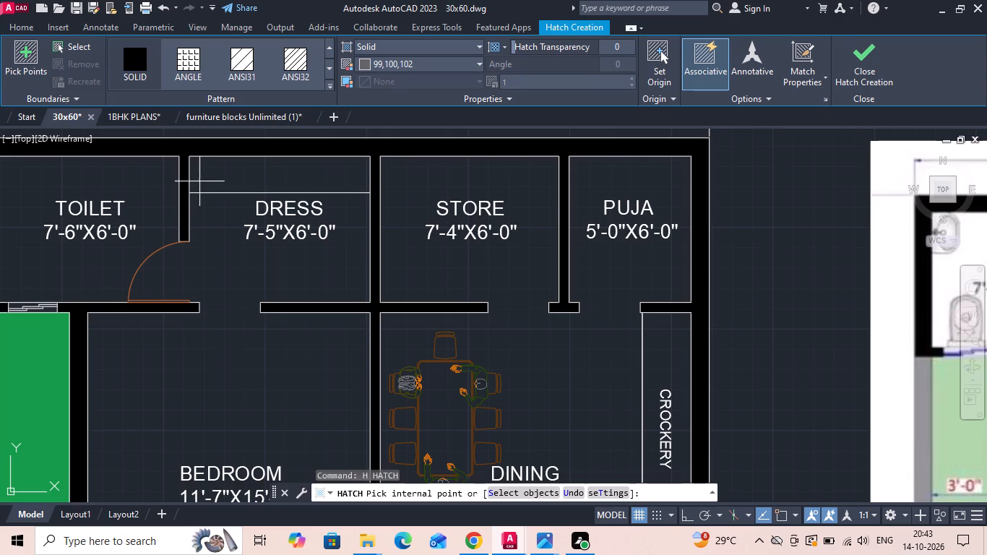
pyautogui.click(290, 73)
pyautogui.click(258, 181)
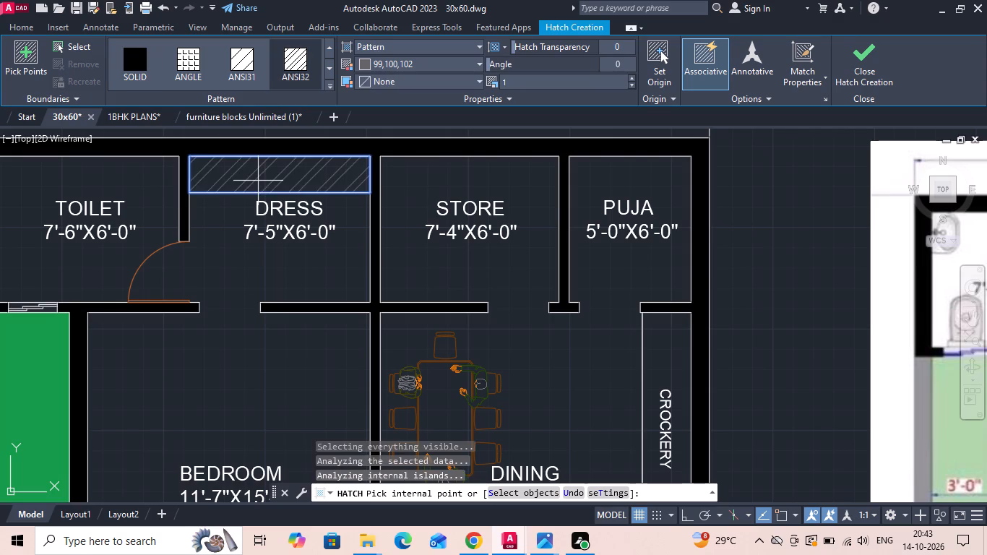
pyautogui.scroll(-2, 258, 181)
pyautogui.moveTo(248, 353); pyautogui.dragTo(216, 197, button='middle')
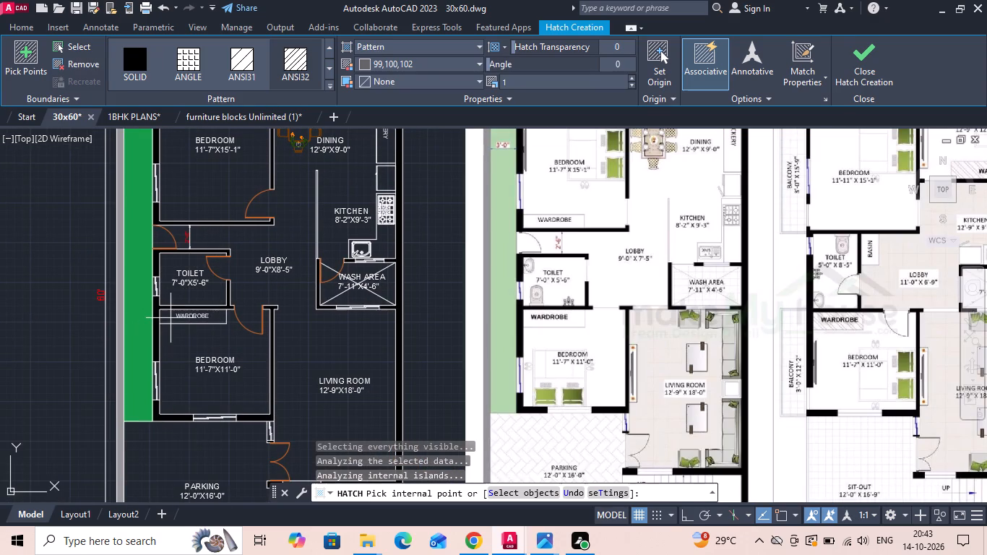
pyautogui.click(172, 317)
pyautogui.scroll(-1, 184, 355)
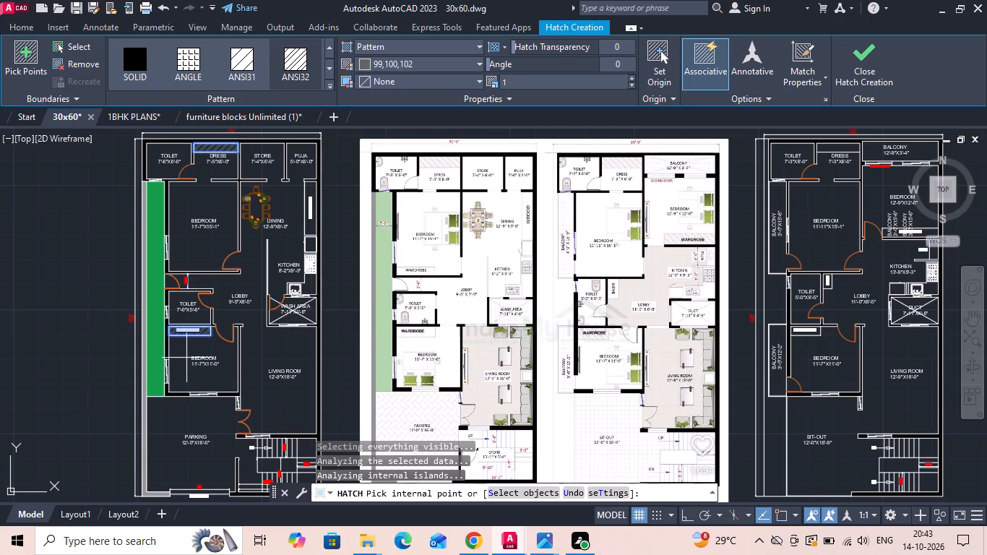
pyautogui.press('space')
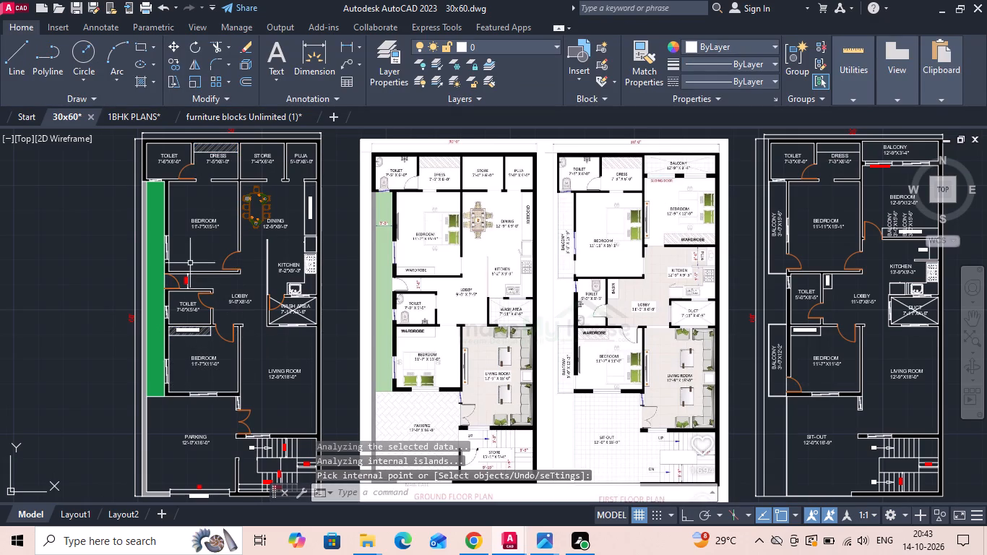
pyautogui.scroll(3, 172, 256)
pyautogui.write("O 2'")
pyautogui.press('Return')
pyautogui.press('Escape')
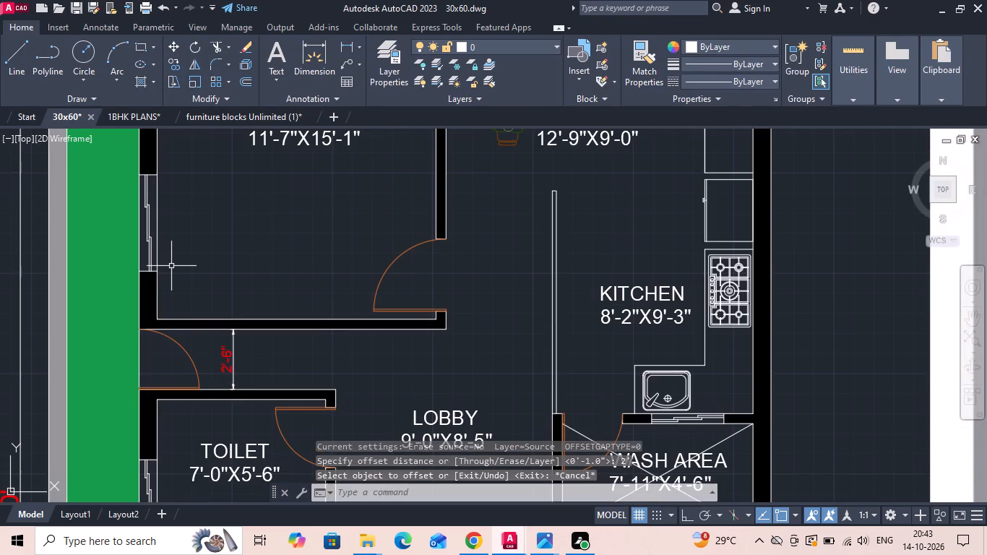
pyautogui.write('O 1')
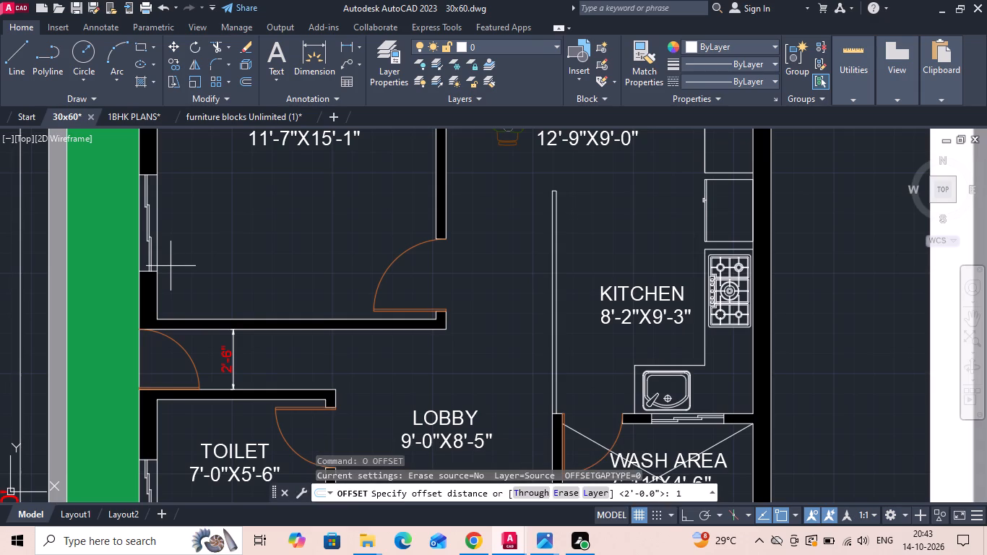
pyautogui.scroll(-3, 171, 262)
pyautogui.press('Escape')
# Copy the labelled, hatched wardrobe from the ground floor 11'-7"X11'-0" bedroom to the lower-left inner corner of the 11'-7"X15'-1" bedroom.
pyautogui.scroll(3, 189, 316)
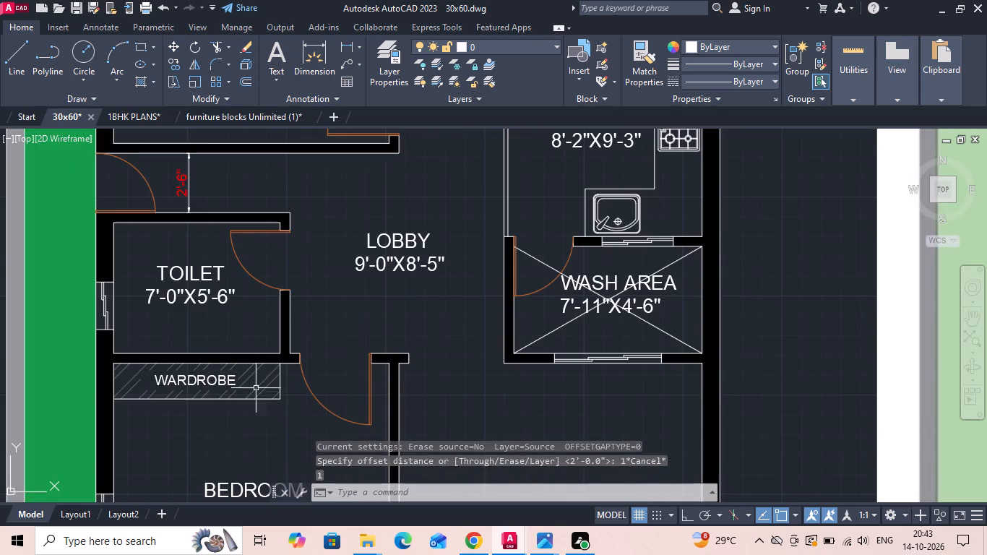
pyautogui.moveTo(287, 381); pyautogui.dragTo(276, 390)
pyautogui.click(187, 422)
pyautogui.rightClick(186, 422)
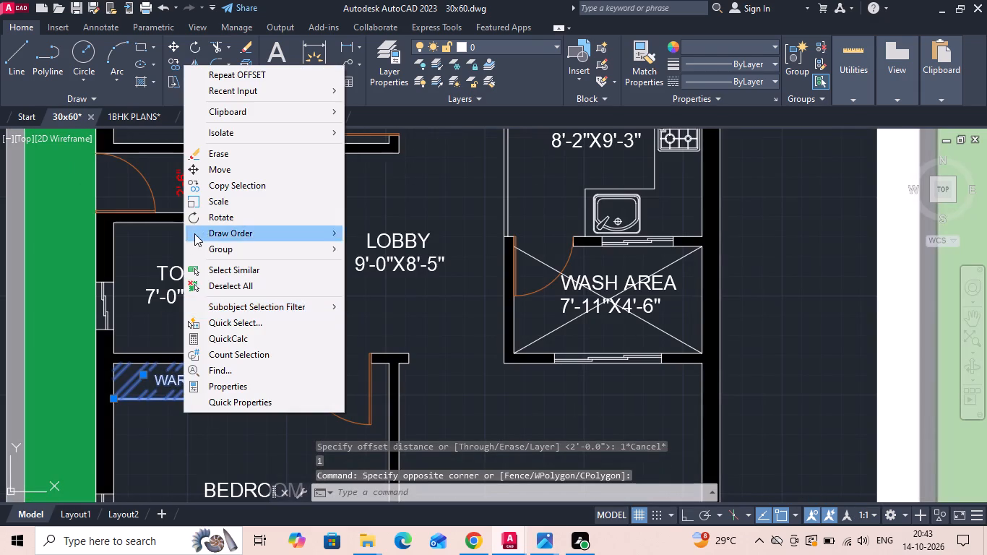
pyautogui.click(210, 181)
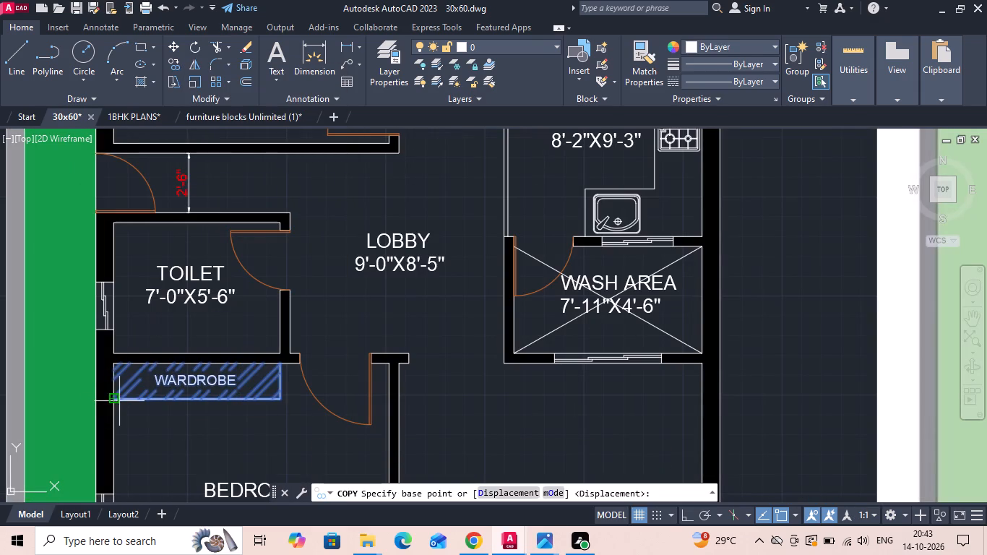
pyautogui.click(114, 400)
pyautogui.scroll(-1, 113, 400)
pyautogui.scroll(3, 113, 236)
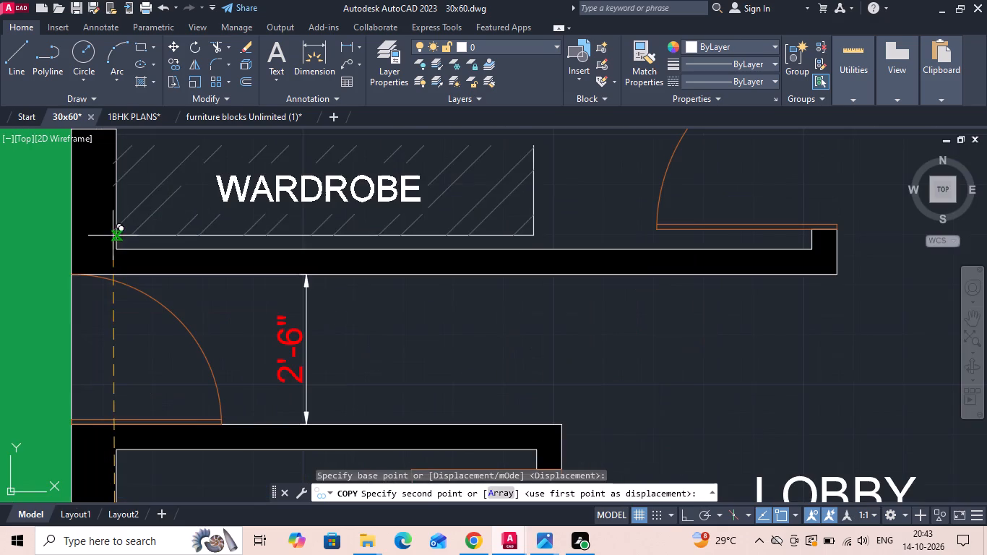
pyautogui.click(117, 253)
pyautogui.scroll(-1, 204, 324)
pyautogui.press('Escape')
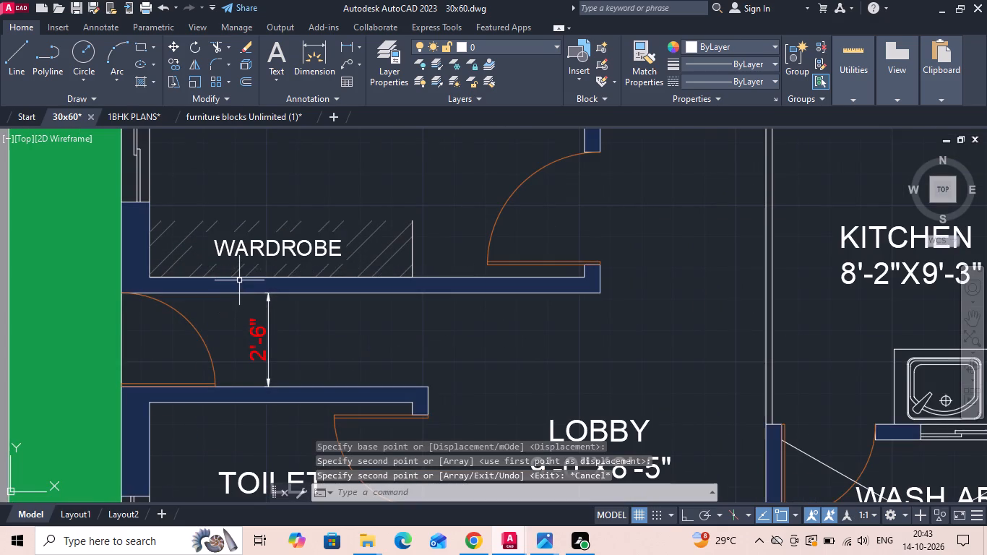
# Copy the wall-side line of the 11'-7"X15'-1" bedroom wardrobe 18" upward with ortho on to close its front edge.
pyautogui.click(239, 276)
pyautogui.rightClick(246, 186)
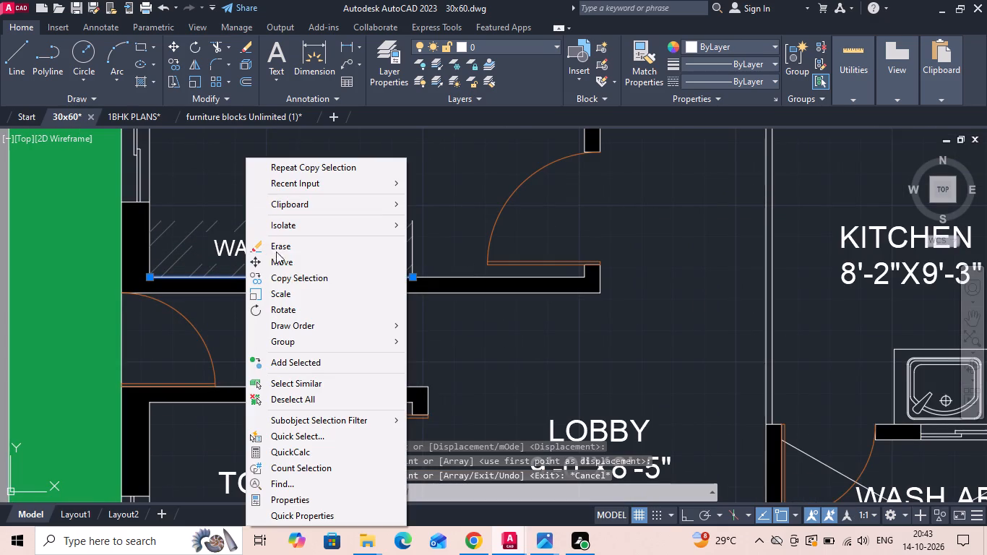
pyautogui.click(285, 276)
pyautogui.press('F8')
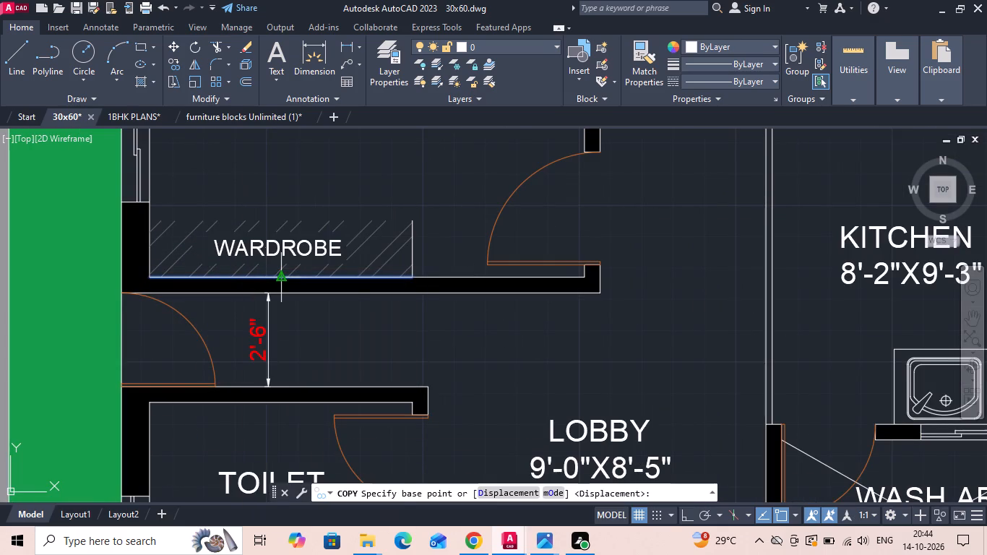
pyautogui.click(301, 205)
pyautogui.write('18')
pyautogui.press('space')
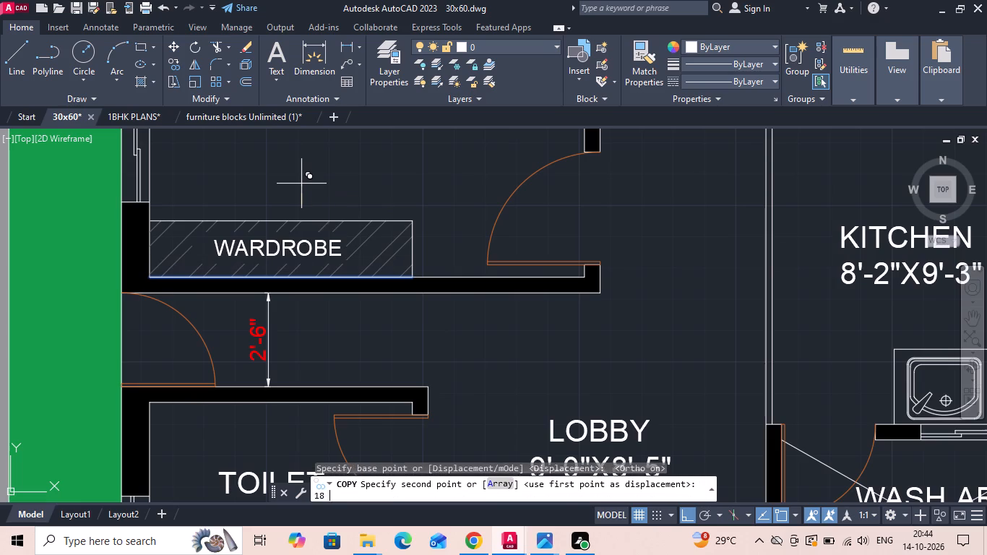
pyautogui.scroll(-3, 301, 196)
pyautogui.press('Escape')
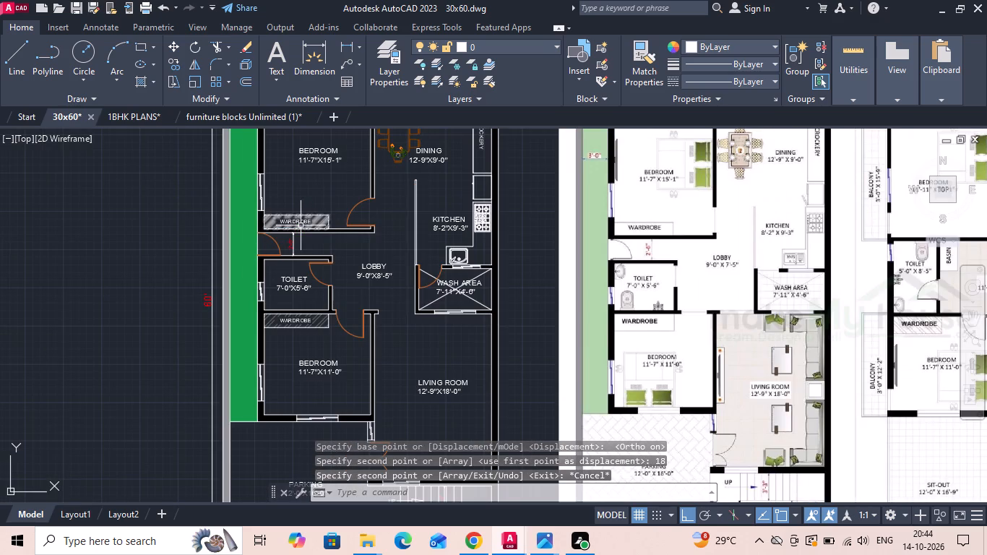
# Hatch the wardrobe of the first floor 11'-7"X11'-0" bedroom with the current diagonal pattern.
pyautogui.scroll(-1, 254, 291)
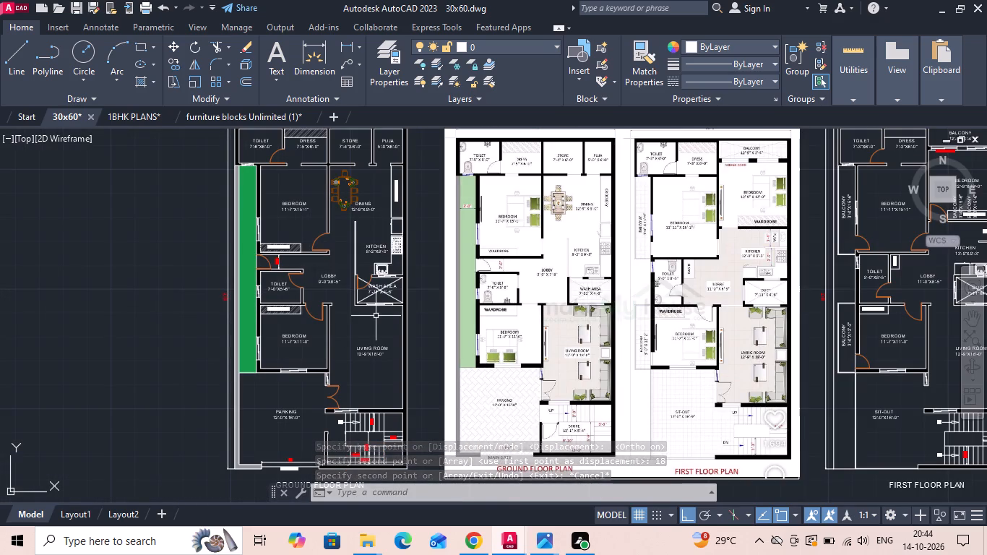
pyautogui.moveTo(421, 284); pyautogui.dragTo(285, 285, button='middle')
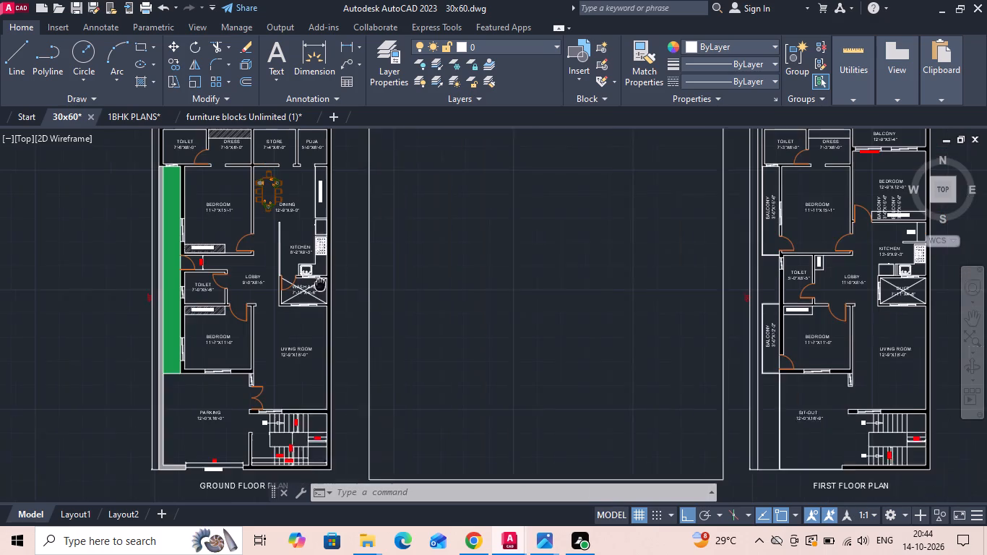
pyautogui.moveTo(285, 285); pyautogui.dragTo(220, 285, button='middle')
pyautogui.write('H')
pyautogui.press('space')
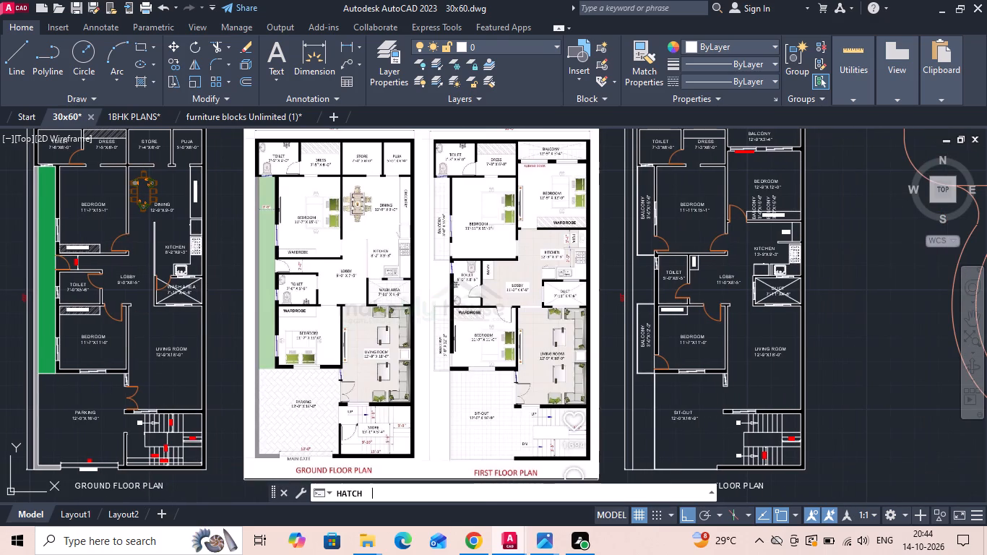
pyautogui.scroll(2, 691, 317)
pyautogui.click(673, 304)
pyautogui.moveTo(665, 309); pyautogui.dragTo(327, 405, button='middle')
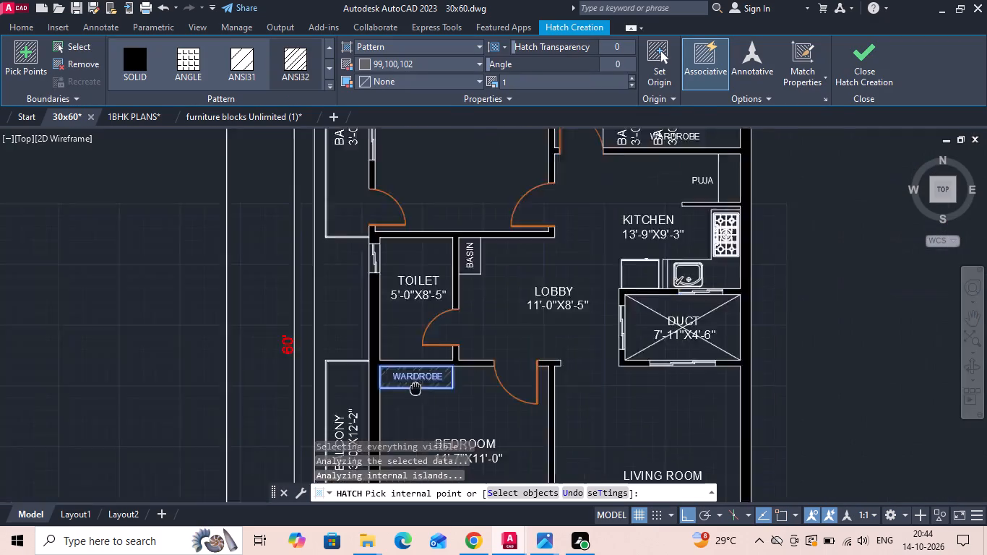
pyautogui.moveTo(327, 405); pyautogui.dragTo(246, 434, button='middle')
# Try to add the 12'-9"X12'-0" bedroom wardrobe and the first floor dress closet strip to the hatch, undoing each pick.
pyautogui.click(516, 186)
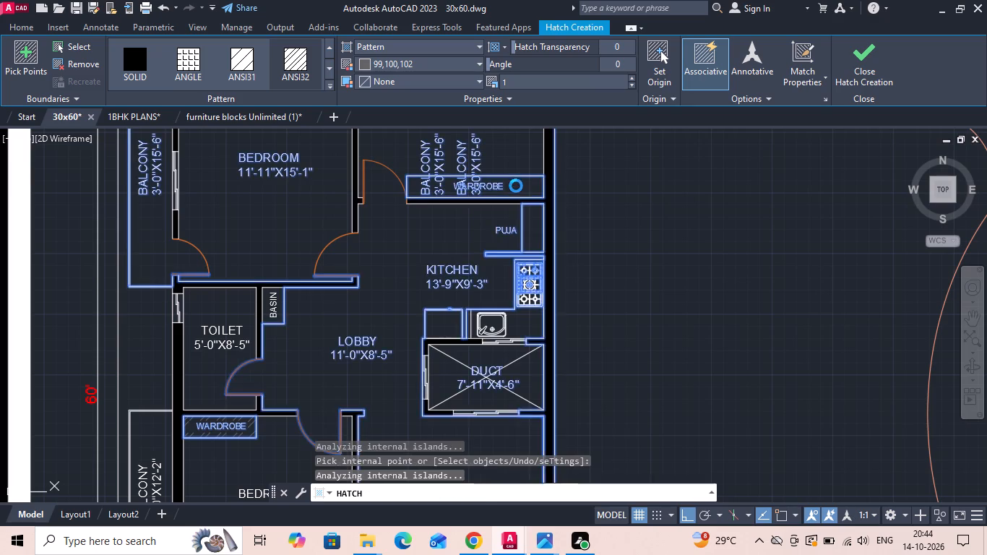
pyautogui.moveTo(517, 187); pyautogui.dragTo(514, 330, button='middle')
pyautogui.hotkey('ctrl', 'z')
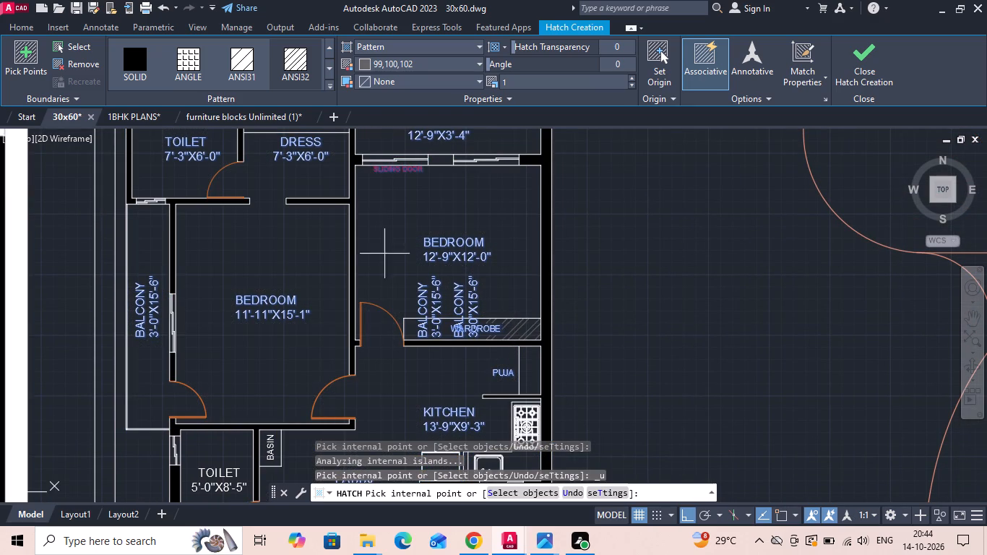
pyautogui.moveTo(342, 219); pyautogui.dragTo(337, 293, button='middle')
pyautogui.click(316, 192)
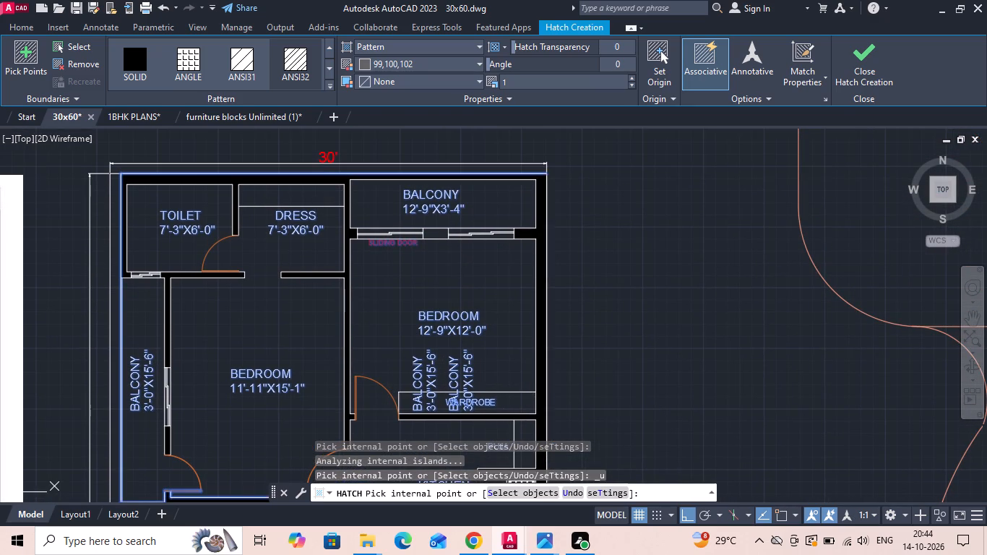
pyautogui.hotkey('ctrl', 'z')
# Finish the hatch and erase the two stray BALCONY labels overlapping the first floor 12'-9"X12'-0" bedroom wardrobe.
pyautogui.press('space')
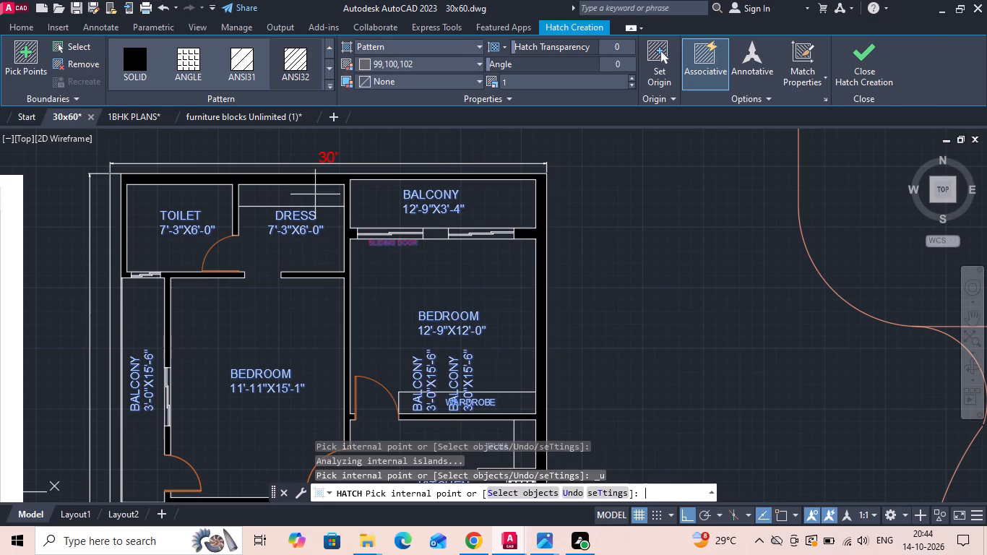
pyautogui.moveTo(483, 361); pyautogui.dragTo(467, 365)
pyautogui.click(390, 369)
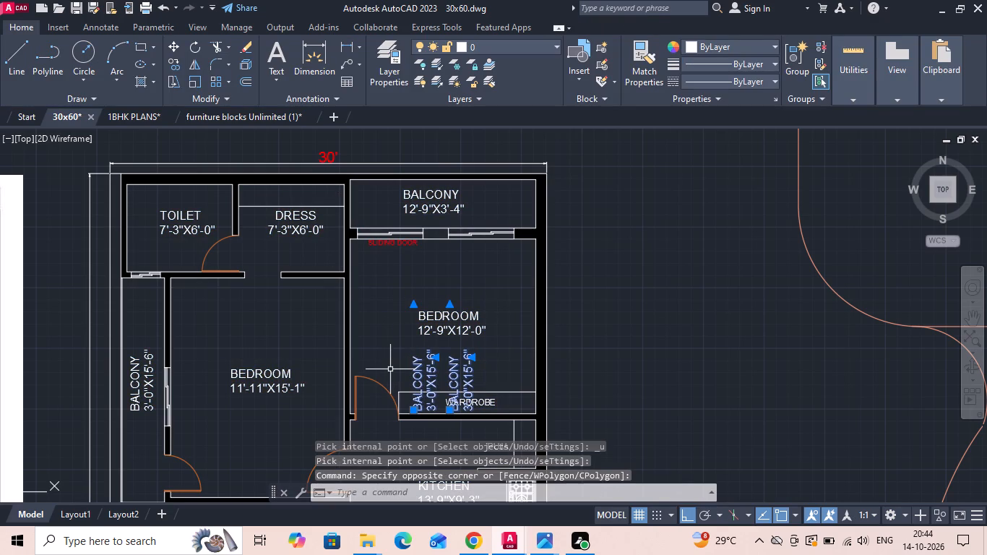
pyautogui.press('Delete')
# Hatch the first floor dress closet strip and the wardrobe of the 12'-9"X12'-0" bedroom, and save the drawing.
pyautogui.scroll(-3, 422, 284)
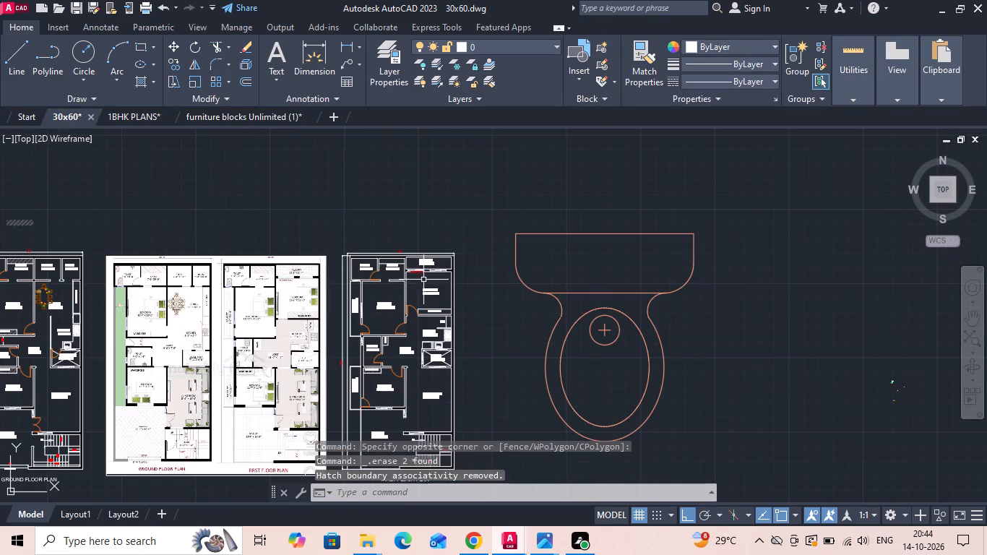
pyautogui.scroll(2, 365, 278)
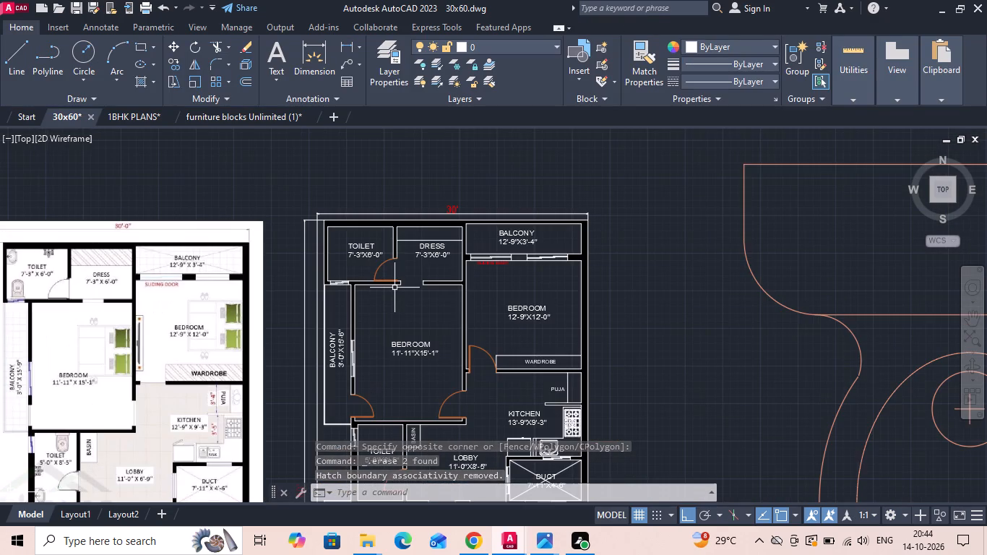
pyautogui.press('h')
pyautogui.press('space')
pyautogui.click(437, 233)
pyautogui.press('space')
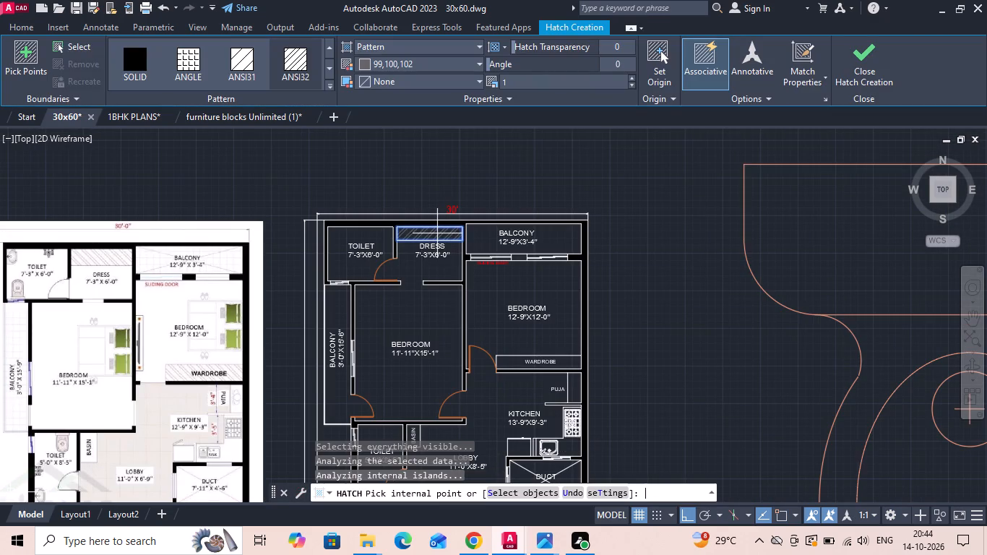
pyautogui.scroll(2, 536, 361)
pyautogui.press('space')
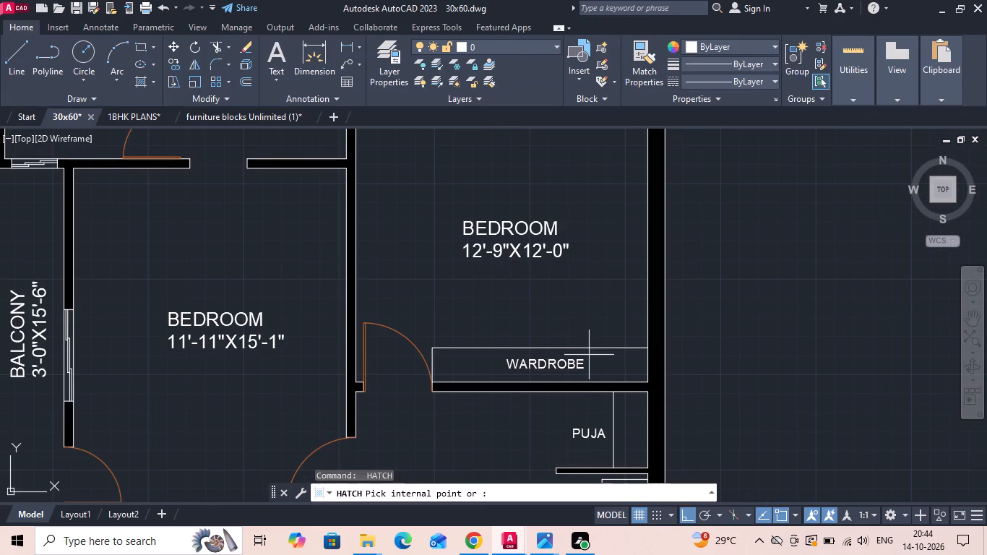
pyautogui.click(590, 349)
pyautogui.press('space')
pyautogui.scroll(-3, 505, 280)
pyautogui.scroll(1, 426, 423)
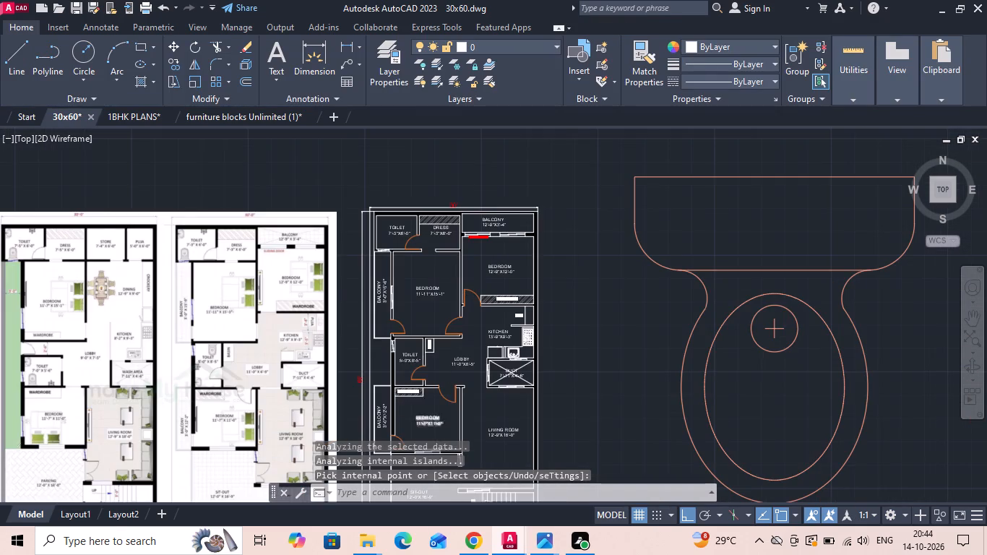
pyautogui.scroll(1, 426, 423)
pyautogui.press('Escape')
pyautogui.hotkey('ctrl', 's')
# Erase the oversized toilet block beside the first floor plan.
pyautogui.scroll(-2, 421, 397)
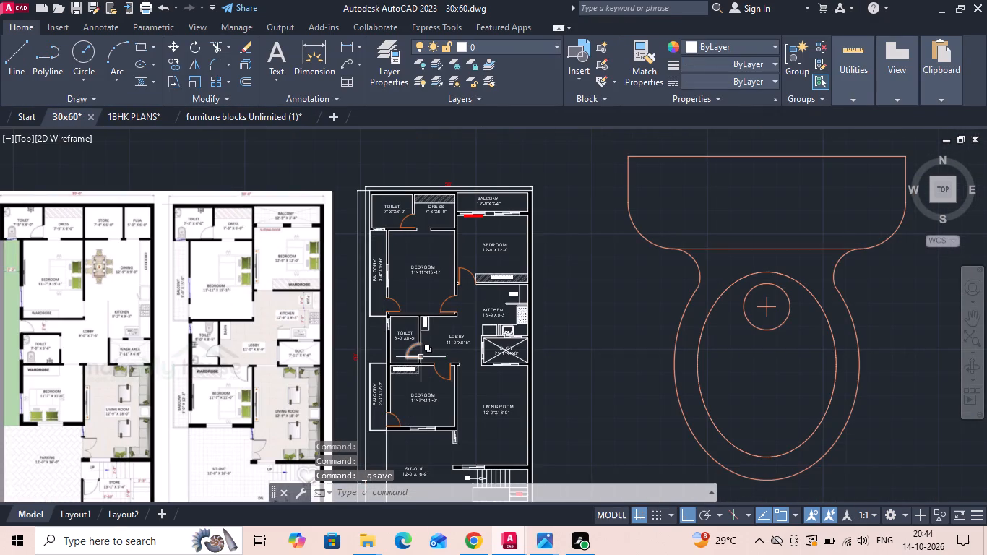
pyautogui.scroll(-2, 581, 293)
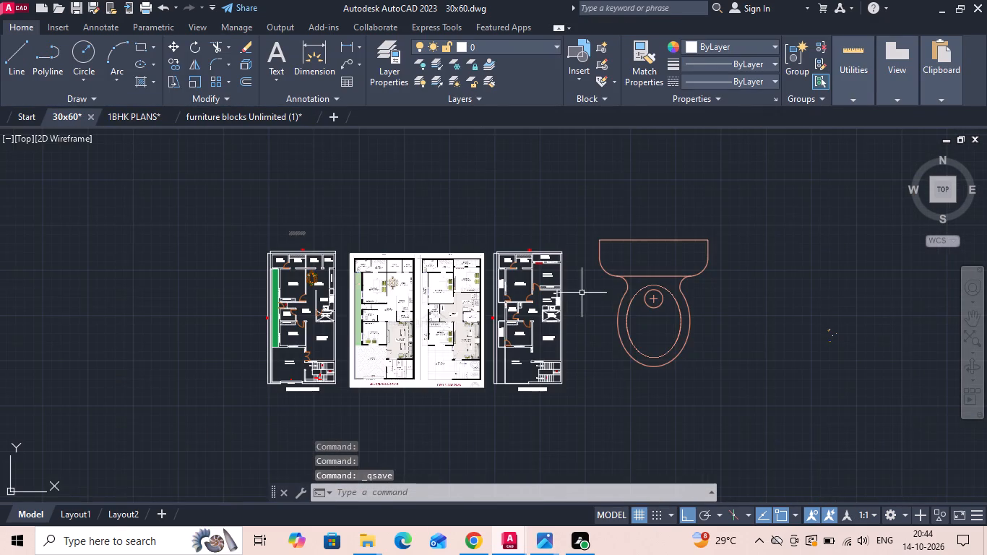
pyautogui.click(637, 275)
pyautogui.press('Delete')
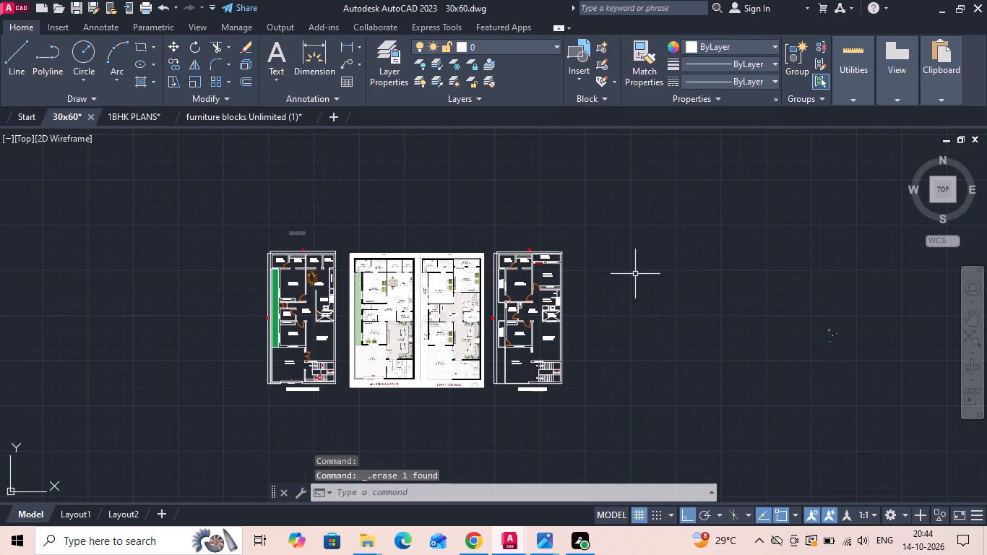
# Erase the stray hatch lying above the ground floor plan.
pyautogui.scroll(1, 245, 269)
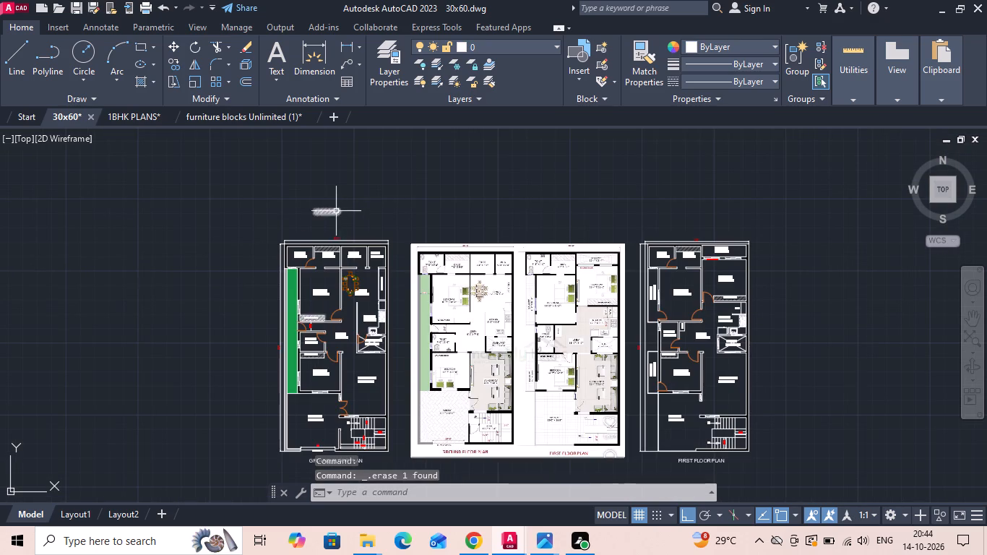
pyautogui.click(333, 210)
pyautogui.press('Delete')
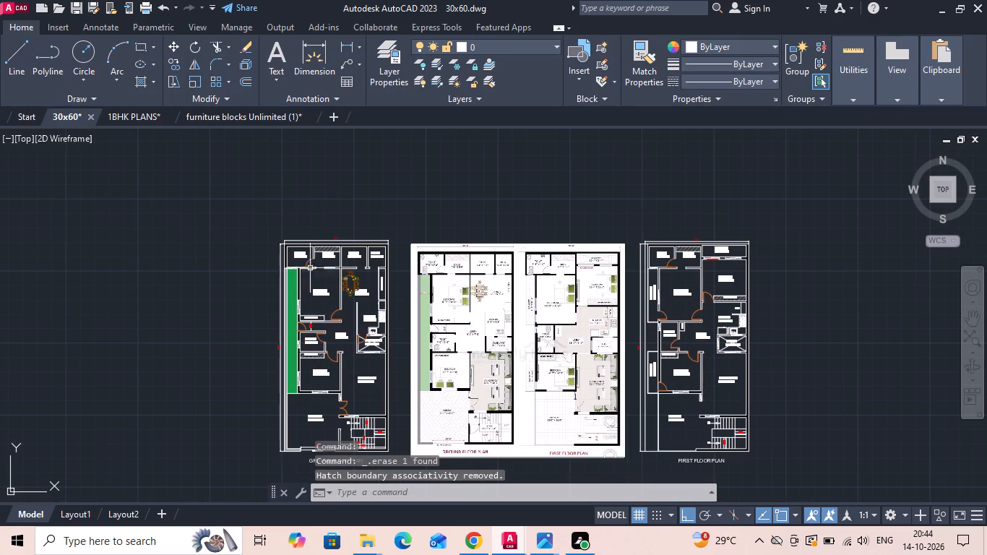
# Hatch the wardrobe of the ground floor 11'-7"X15'-1" bedroom with the current diagonal pattern.
pyautogui.scroll(3, 303, 340)
pyautogui.press('h')
pyautogui.press('space')
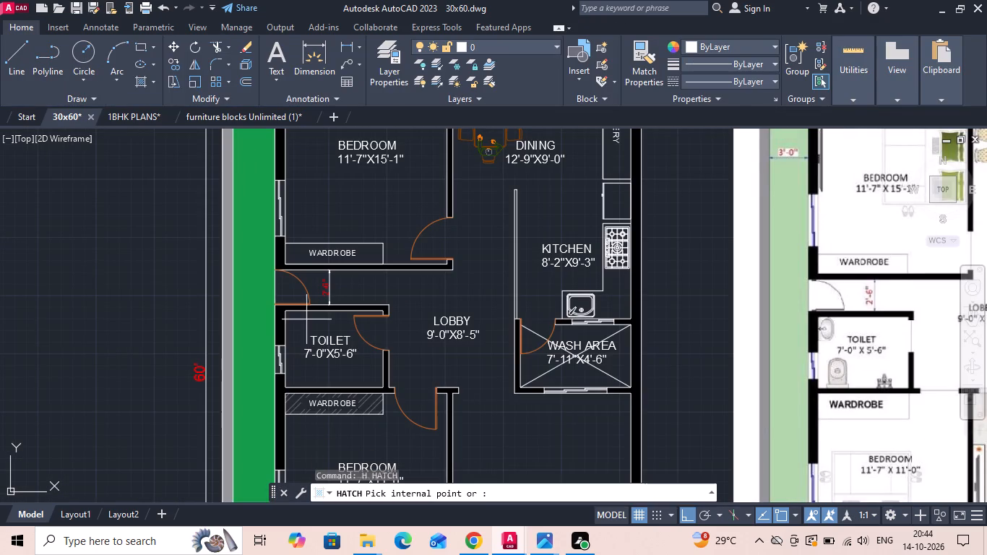
pyautogui.click(302, 252)
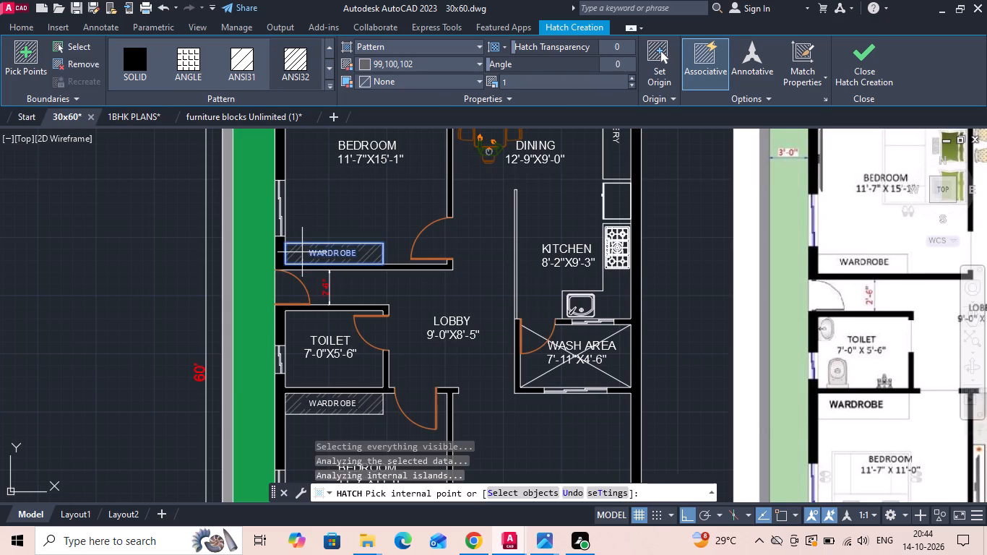
pyautogui.press('Escape')
# Copy the bed and its two side tables from the 12'0"X12'0" bedroom of the 1BHK 1 plan in the 1BHK PLANS drawing.
pyautogui.scroll(-2, 299, 312)
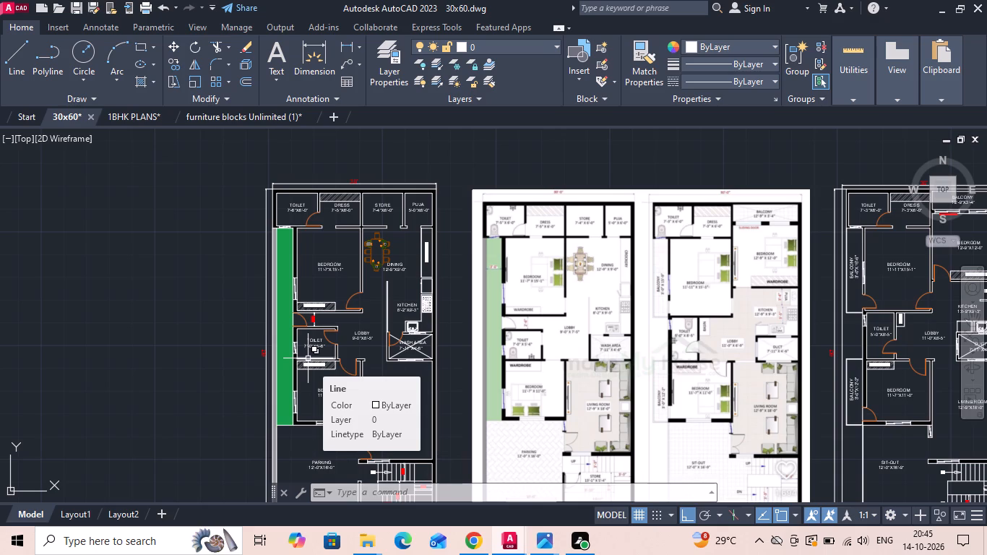
pyautogui.scroll(2, 613, 326)
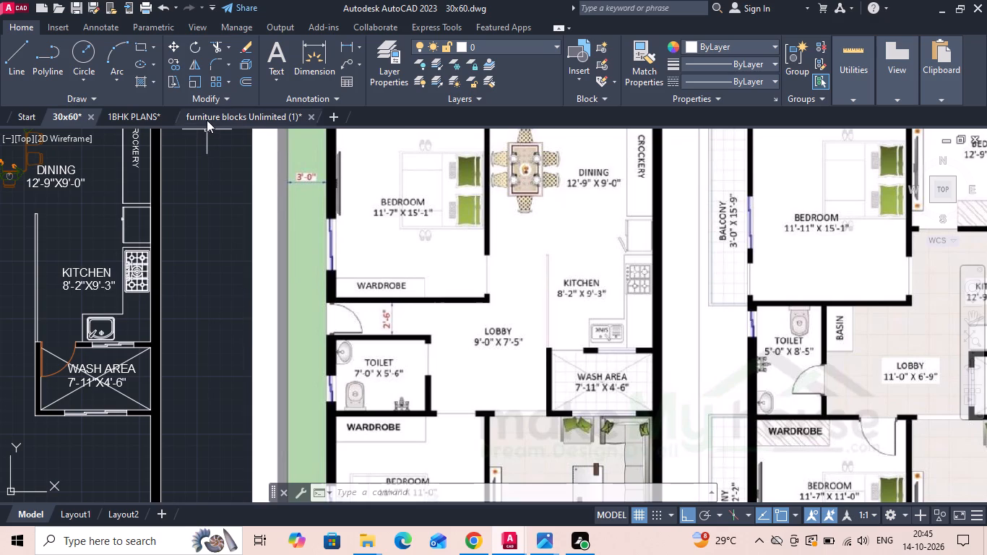
pyautogui.click(140, 116)
pyautogui.scroll(2, 202, 301)
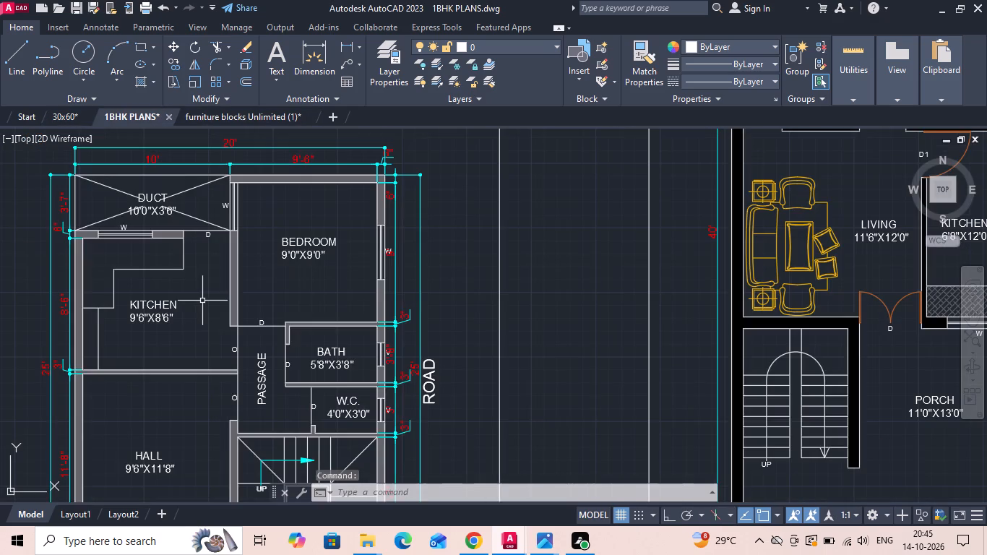
pyautogui.scroll(-2, 186, 333)
pyautogui.scroll(-2, 631, 288)
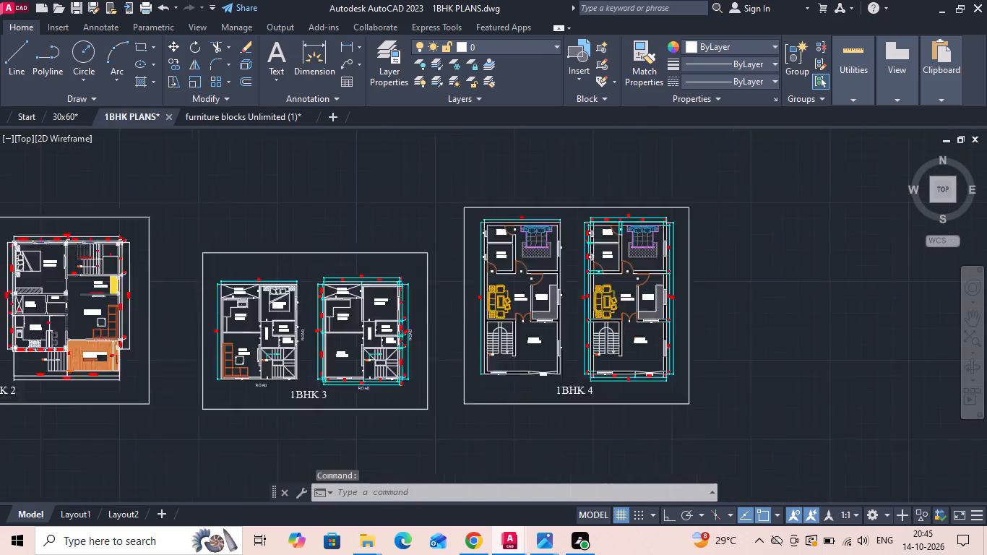
pyautogui.scroll(4, 120, 319)
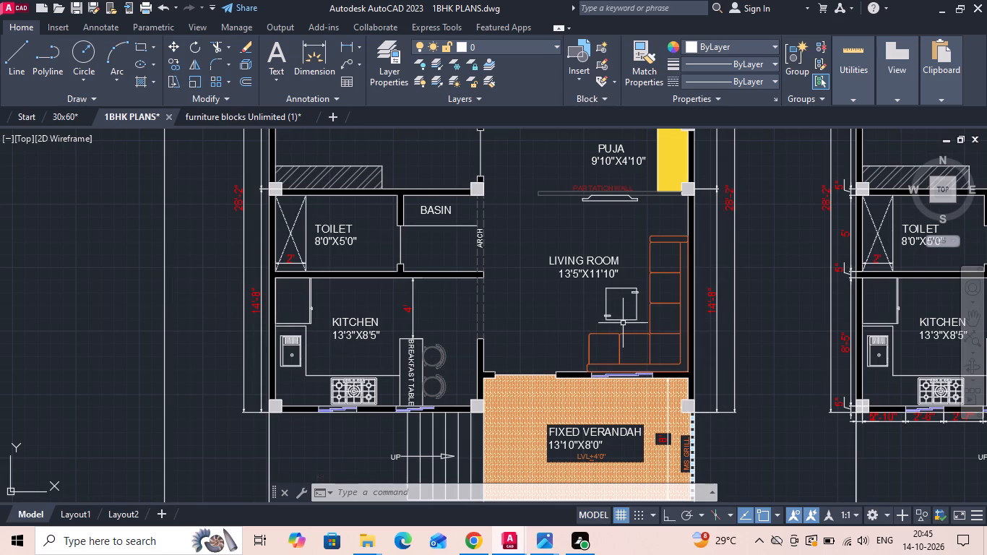
pyautogui.scroll(-2, 610, 335)
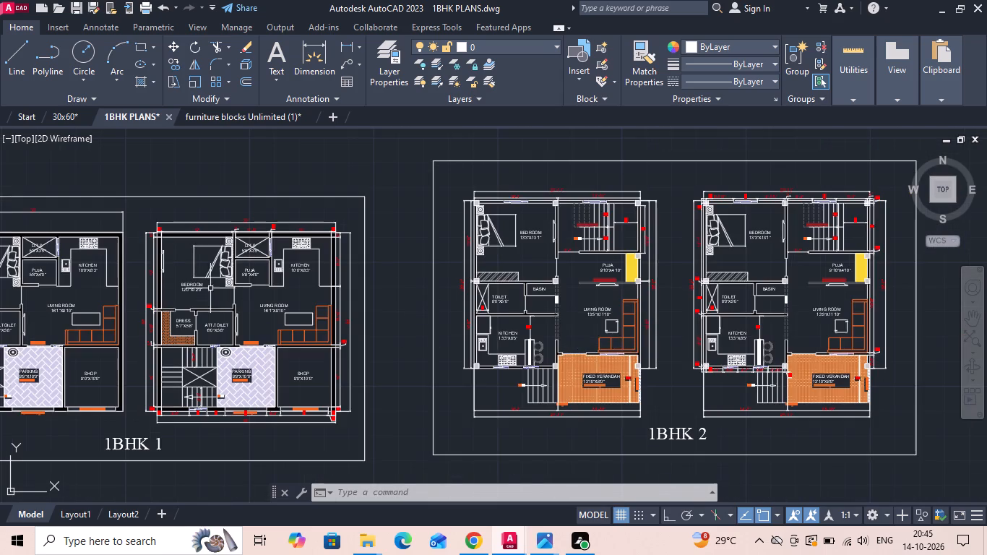
pyautogui.scroll(2, 189, 253)
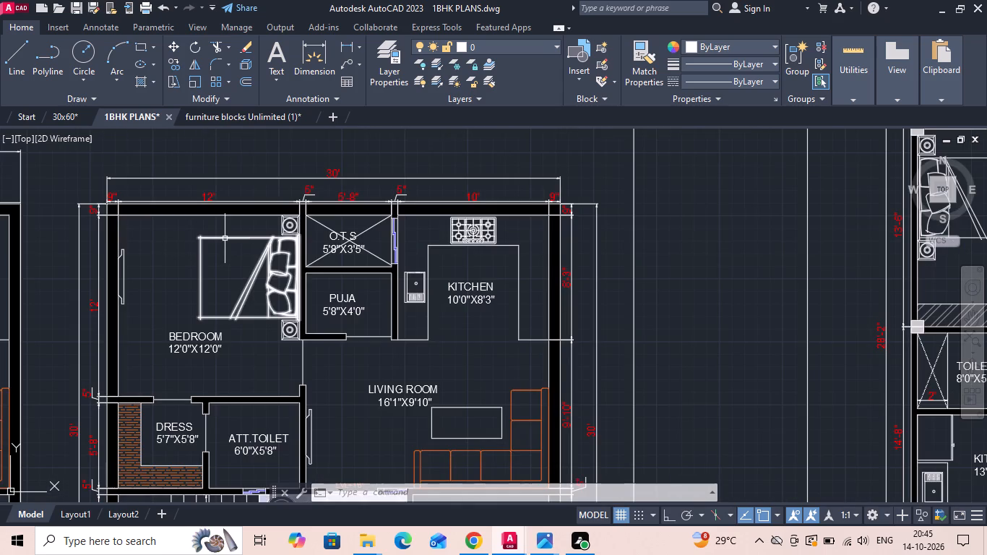
pyautogui.scroll(2, 275, 226)
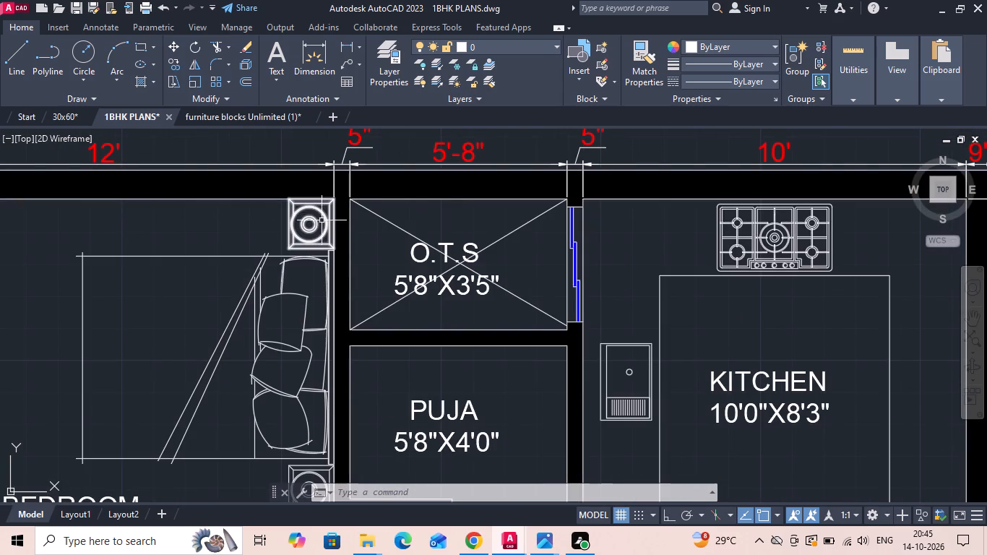
pyautogui.click(321, 221)
pyautogui.moveTo(277, 288); pyautogui.dragTo(271, 297)
pyautogui.scroll(-2, 236, 328)
pyautogui.click(270, 397)
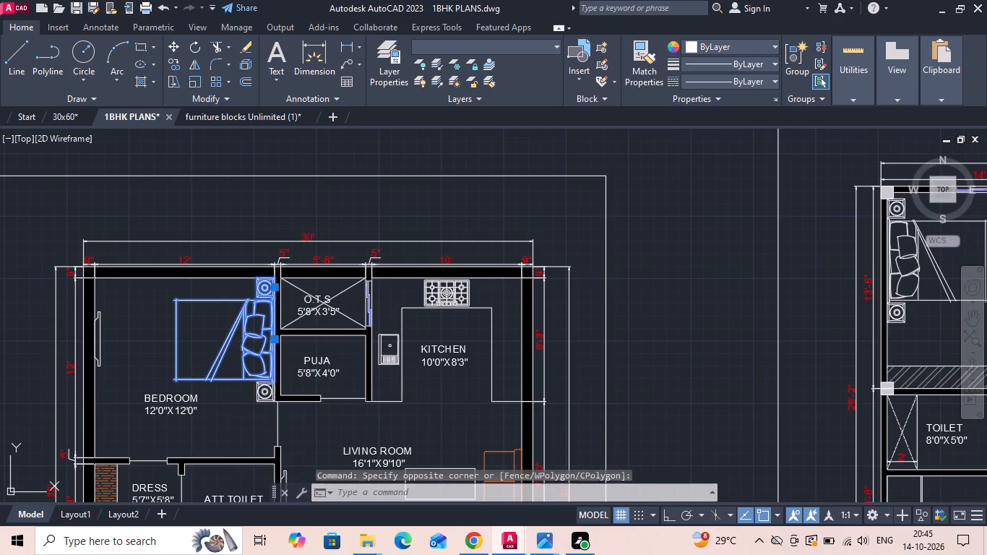
pyautogui.hotkey('ctrl', 'c')
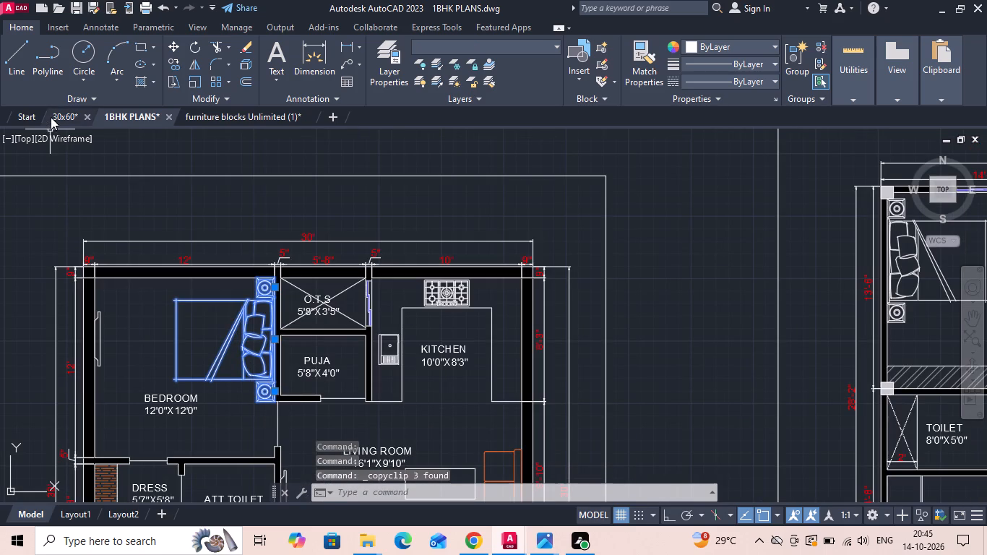
# Paste the copied bed and side tables into the ground floor 11'-7"X15'-1" bedroom of the 30x60 drawing.
pyautogui.click(51, 117)
pyautogui.hotkey('ctrl', 'v')
pyautogui.scroll(-1, 340, 288)
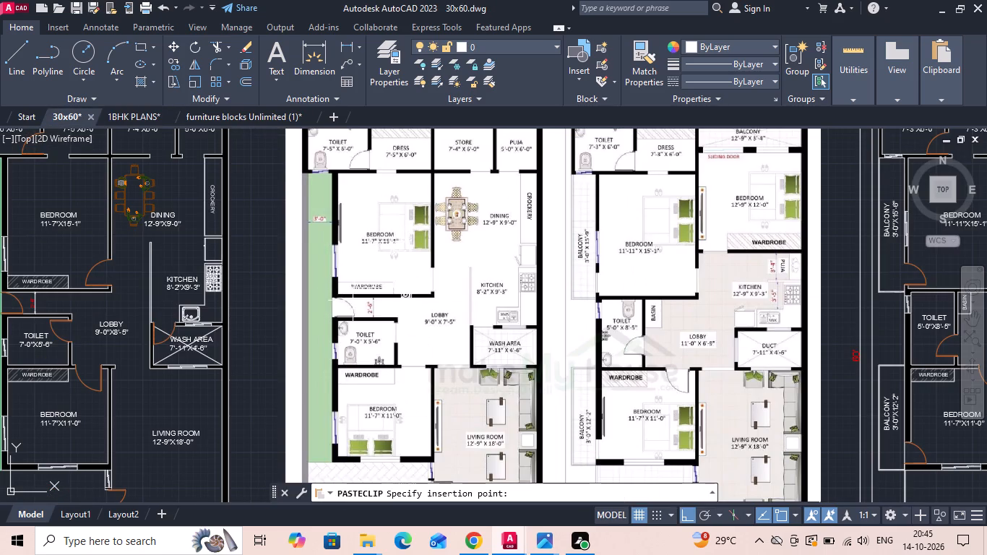
pyautogui.click(46, 247)
pyautogui.press('Escape')
# Move the bed and both side tables flush against the bedroom wall shared with the dining area.
pyautogui.scroll(1, 45, 241)
pyautogui.moveTo(49, 238); pyautogui.dragTo(175, 291, button='middle')
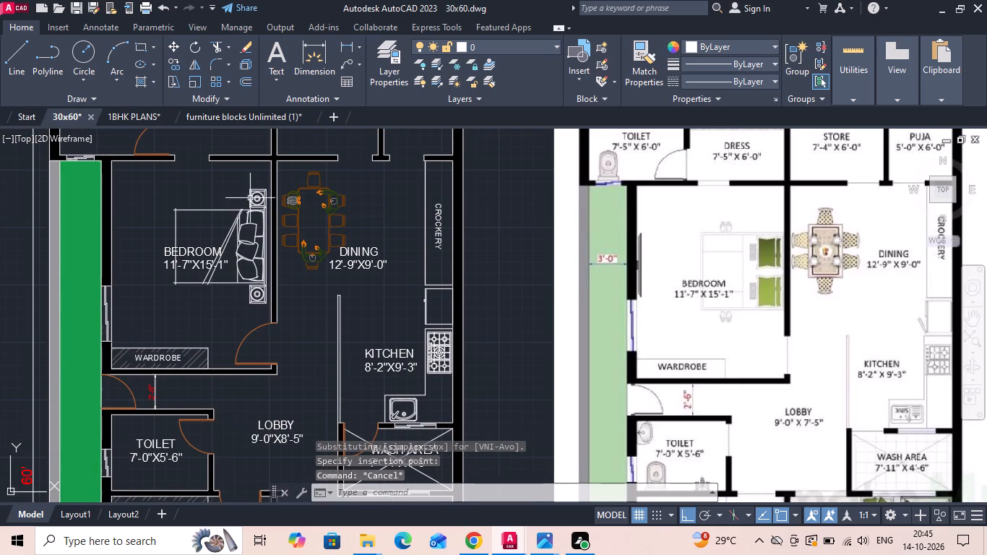
pyautogui.moveTo(259, 176); pyautogui.dragTo(256, 201)
pyautogui.click(237, 322)
pyautogui.rightClick(237, 322)
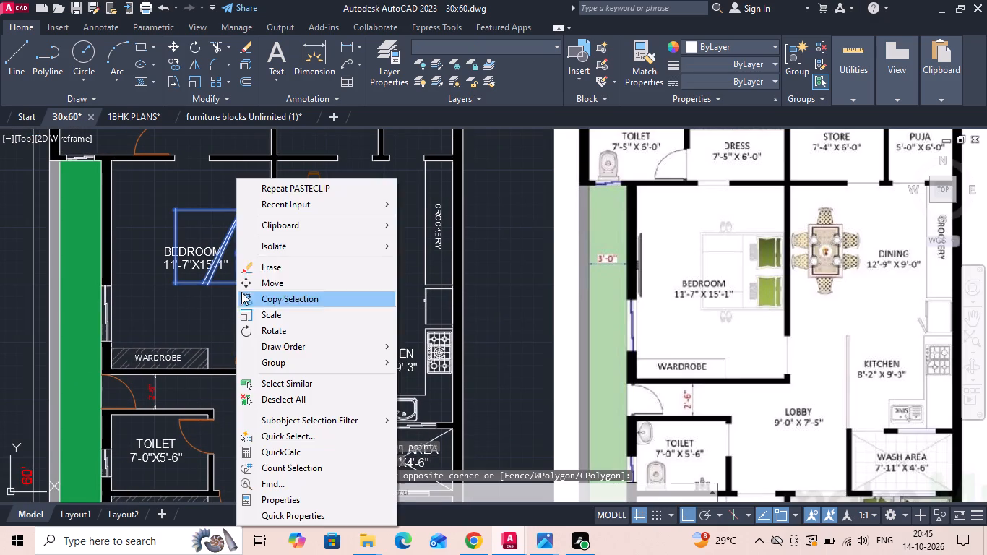
pyautogui.click(263, 286)
pyautogui.scroll(3, 264, 290)
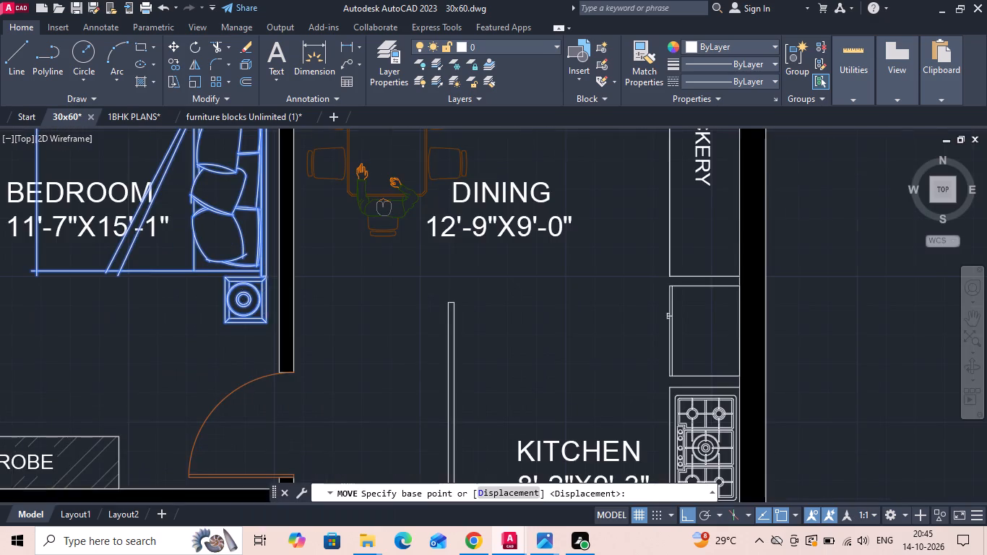
pyautogui.scroll(1, 268, 292)
pyautogui.click(264, 258)
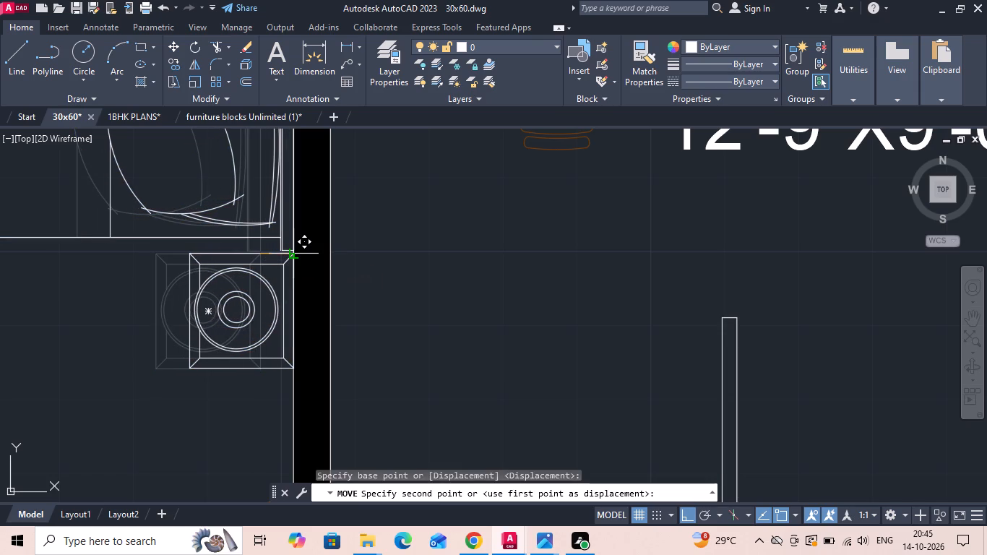
pyautogui.click(293, 257)
pyautogui.scroll(-2, 303, 321)
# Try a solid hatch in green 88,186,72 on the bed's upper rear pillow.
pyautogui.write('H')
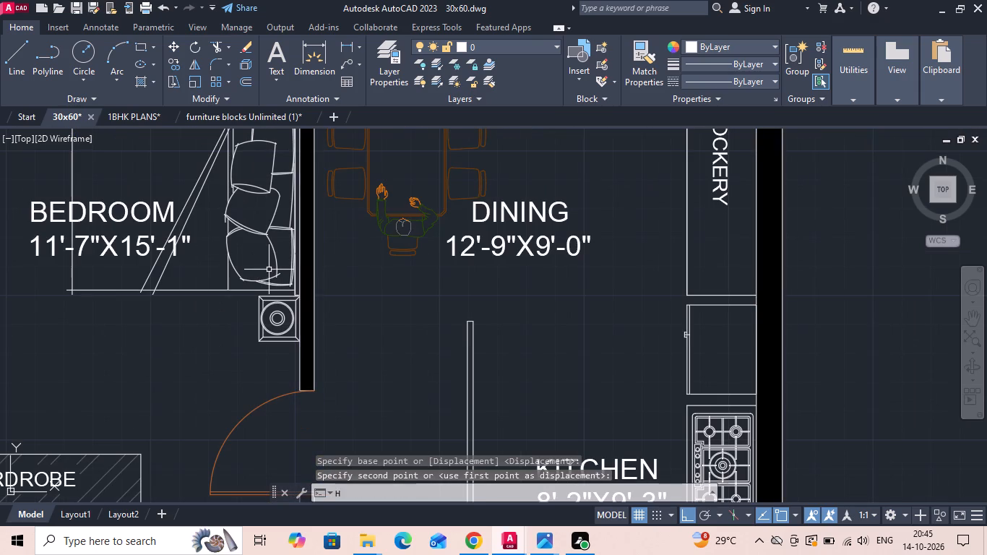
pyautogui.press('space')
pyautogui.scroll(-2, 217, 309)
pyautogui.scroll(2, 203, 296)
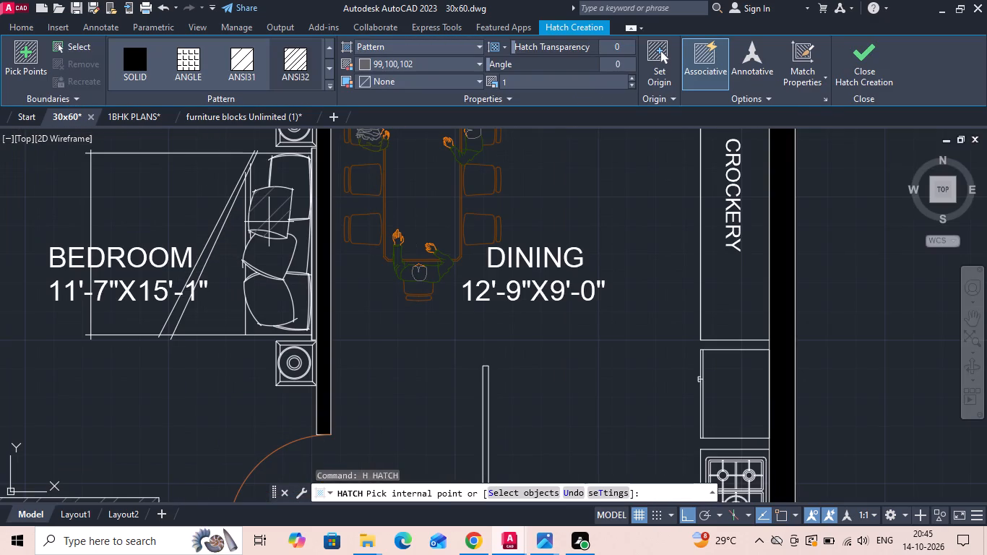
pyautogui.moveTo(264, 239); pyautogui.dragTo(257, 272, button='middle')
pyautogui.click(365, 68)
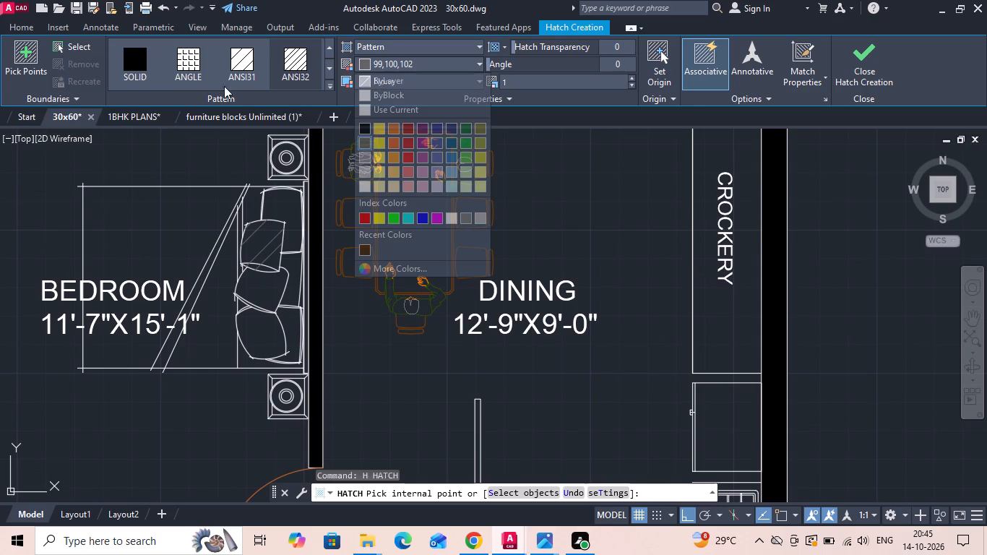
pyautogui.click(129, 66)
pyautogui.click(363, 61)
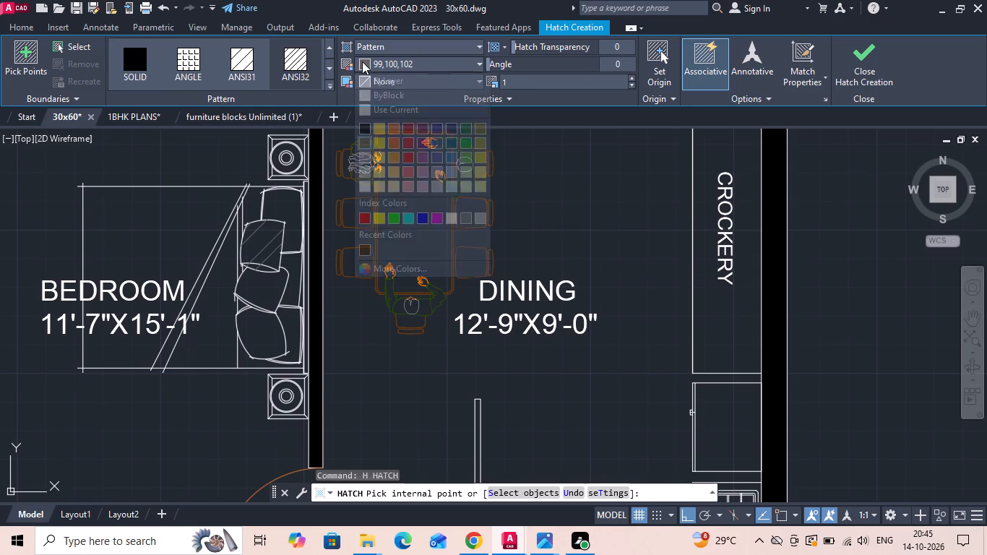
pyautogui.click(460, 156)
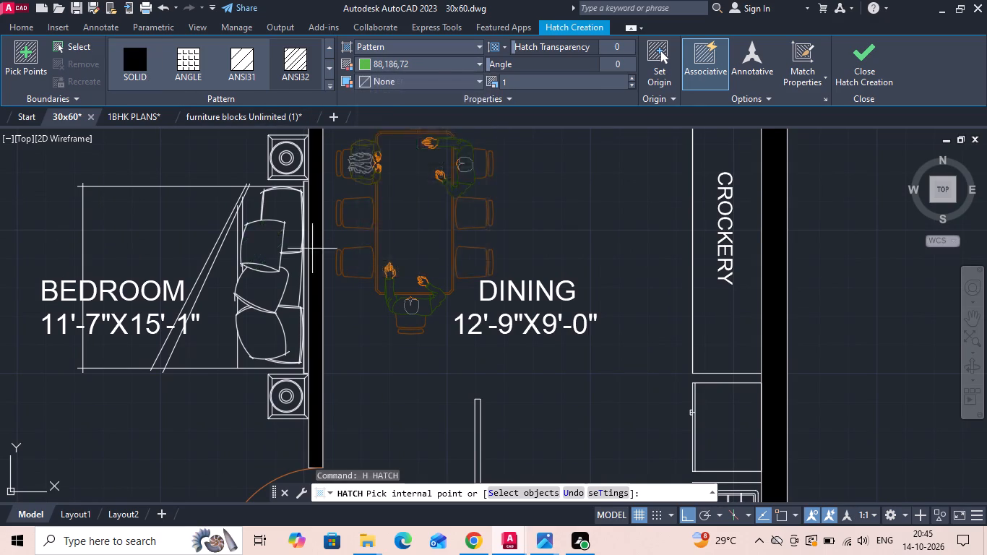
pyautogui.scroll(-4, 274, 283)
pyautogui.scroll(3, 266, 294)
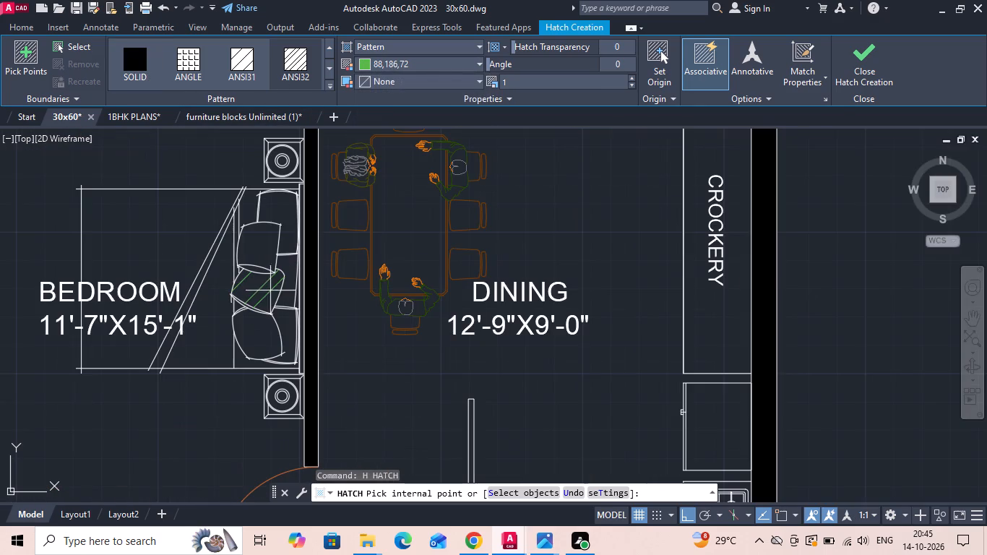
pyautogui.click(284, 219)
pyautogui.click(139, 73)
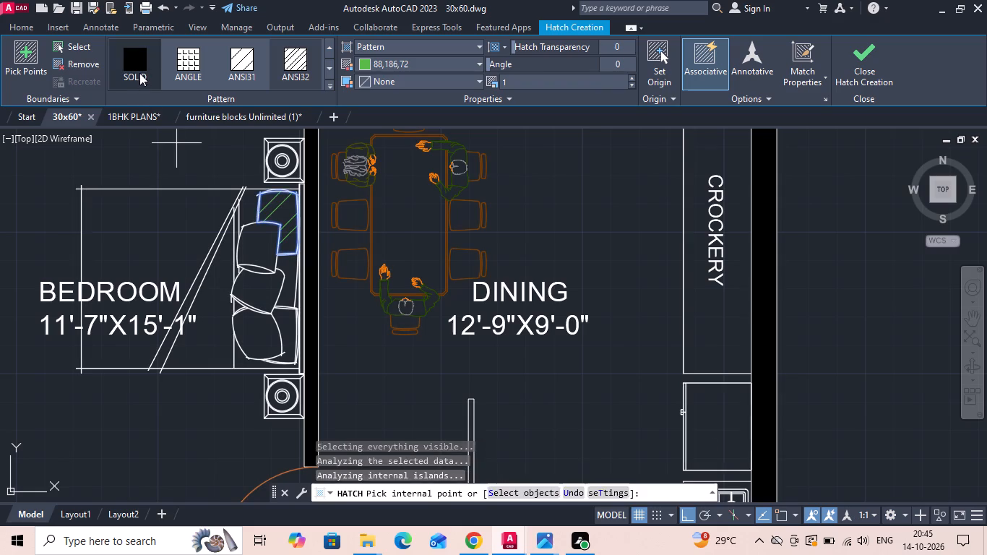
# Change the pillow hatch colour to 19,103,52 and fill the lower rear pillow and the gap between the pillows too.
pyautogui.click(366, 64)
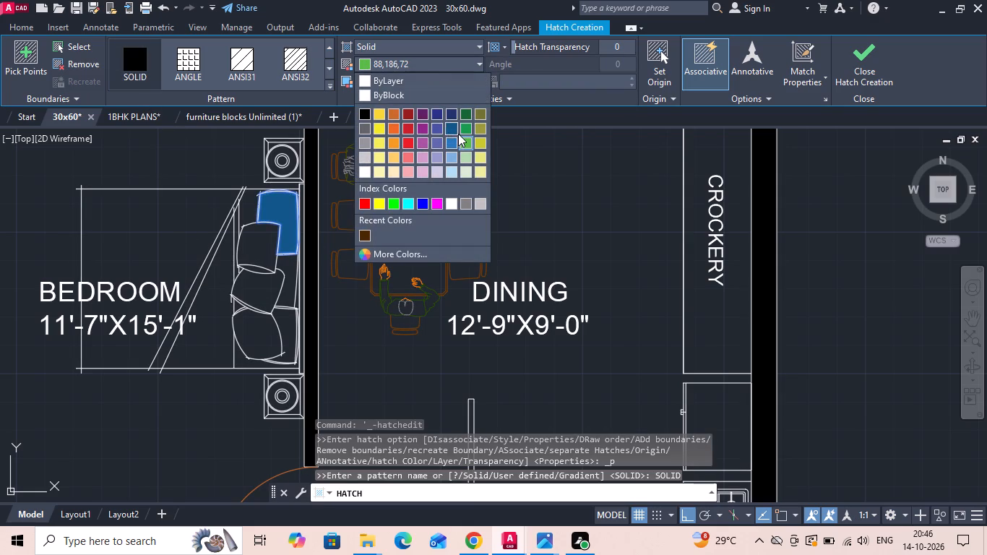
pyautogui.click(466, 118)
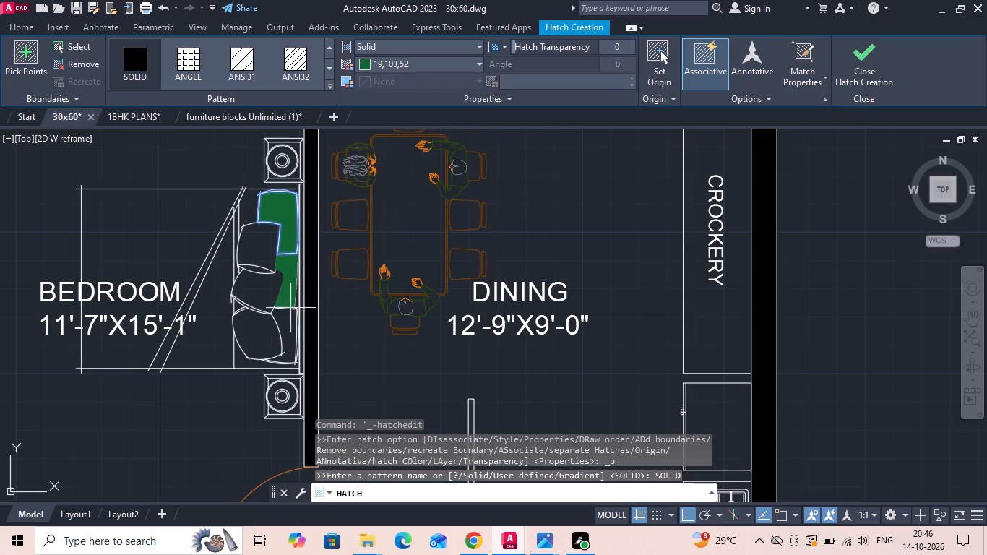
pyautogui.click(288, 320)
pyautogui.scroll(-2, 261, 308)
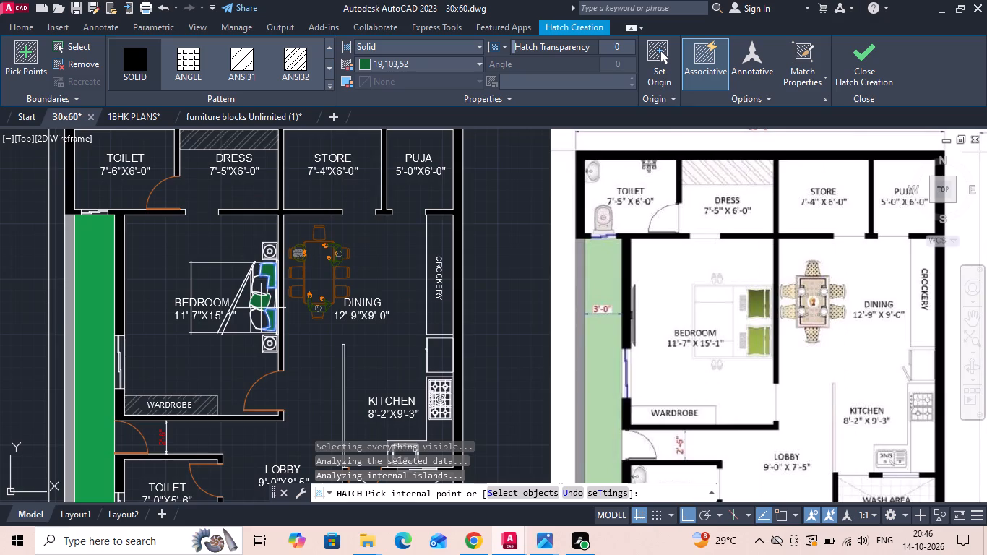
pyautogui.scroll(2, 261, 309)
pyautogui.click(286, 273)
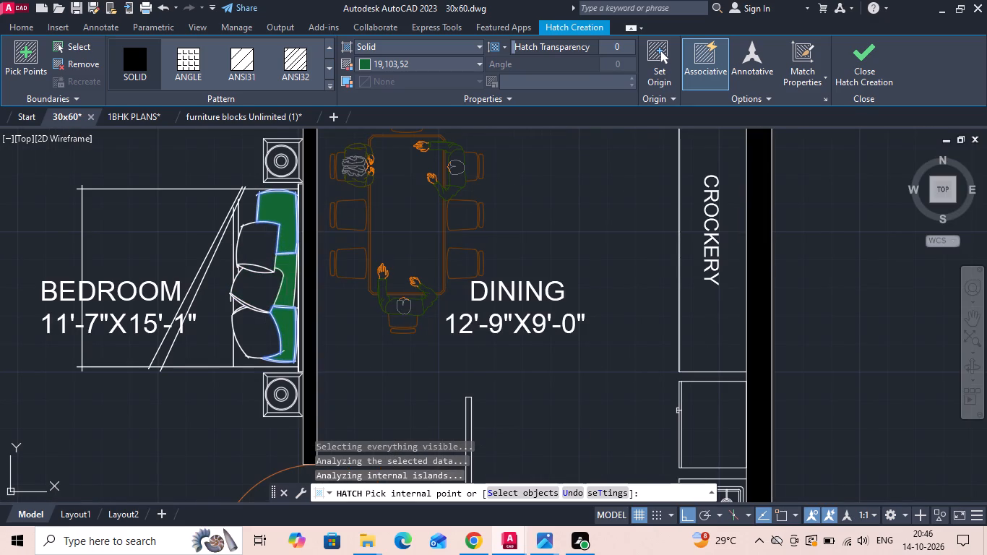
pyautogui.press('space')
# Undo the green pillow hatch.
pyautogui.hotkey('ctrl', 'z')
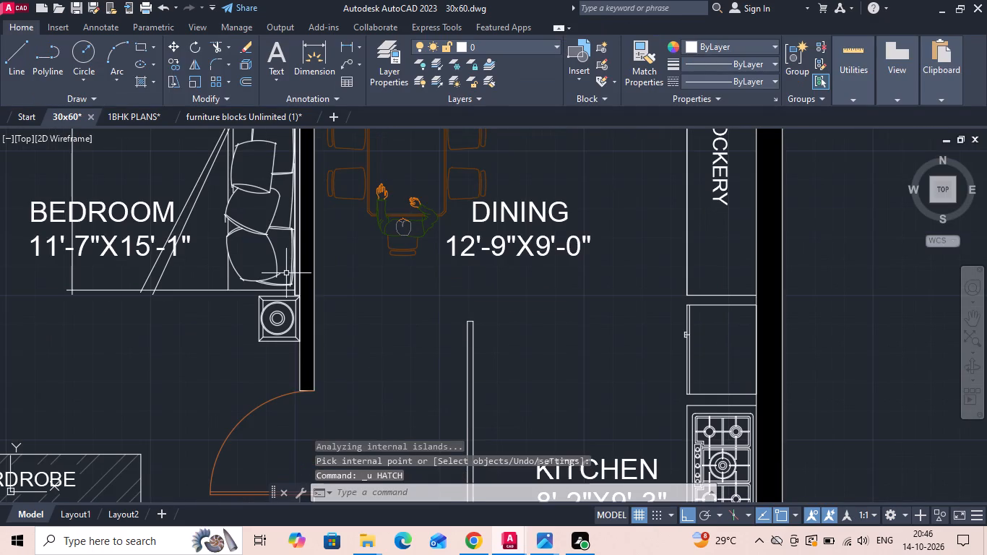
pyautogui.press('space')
# Hatch only the upper and lower rear pillows of the ground floor bed with a solid fill in green 19,103,52.
pyautogui.moveTo(284, 257); pyautogui.dragTo(288, 410, button='middle')
pyautogui.scroll(-1, 288, 410)
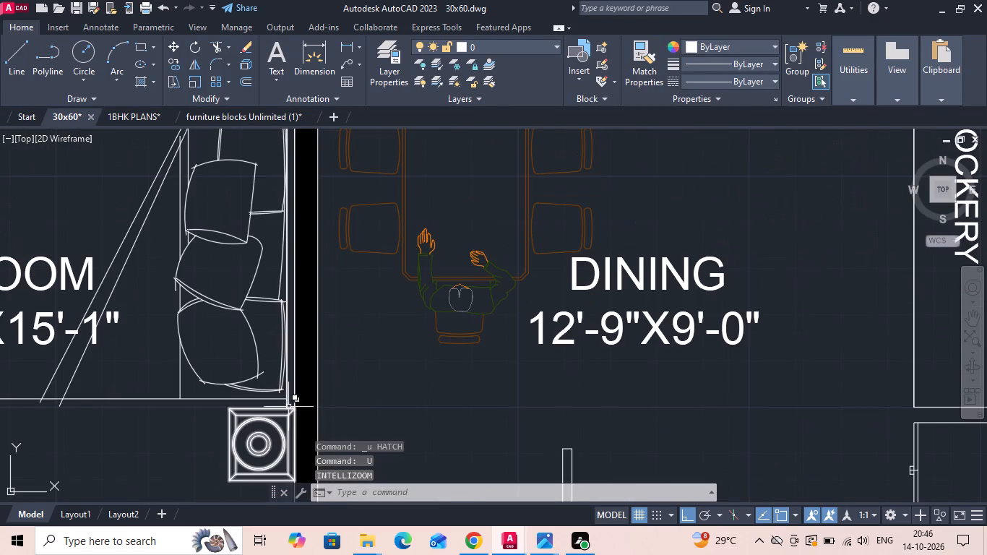
pyautogui.press('h')
pyautogui.press('space')
pyautogui.scroll(-1, 280, 374)
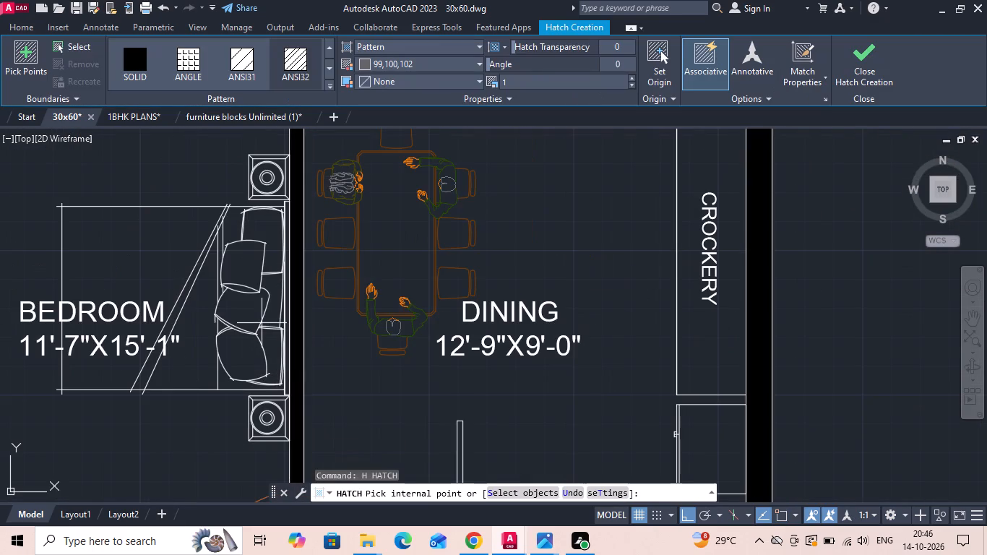
pyautogui.click(274, 299)
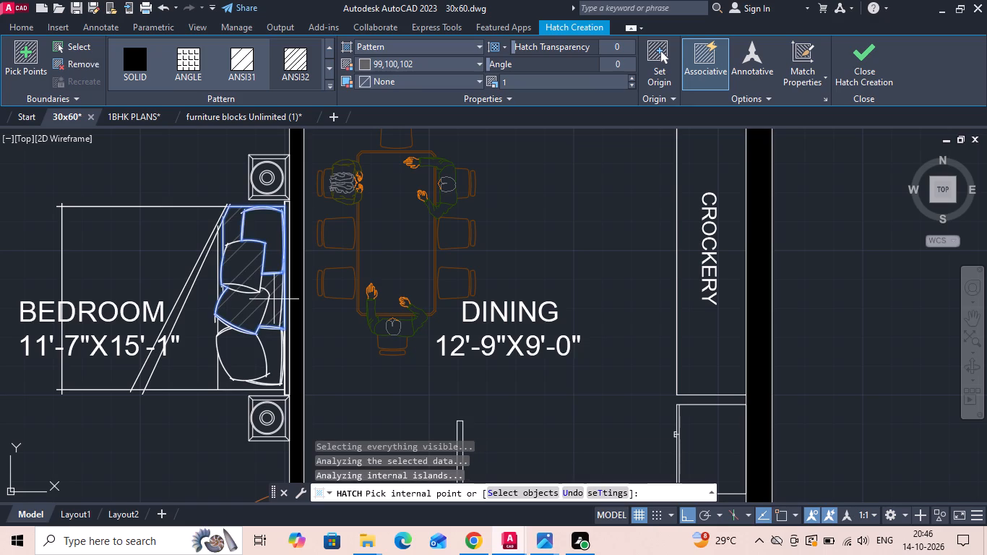
pyautogui.hotkey('ctrl', 'z')
pyautogui.click(363, 66)
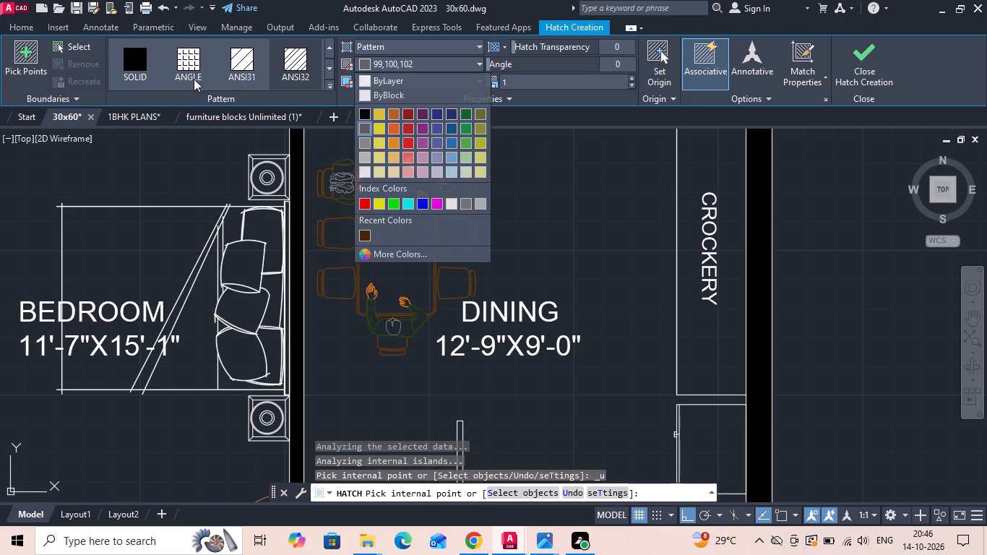
pyautogui.click(136, 64)
pyautogui.click(360, 60)
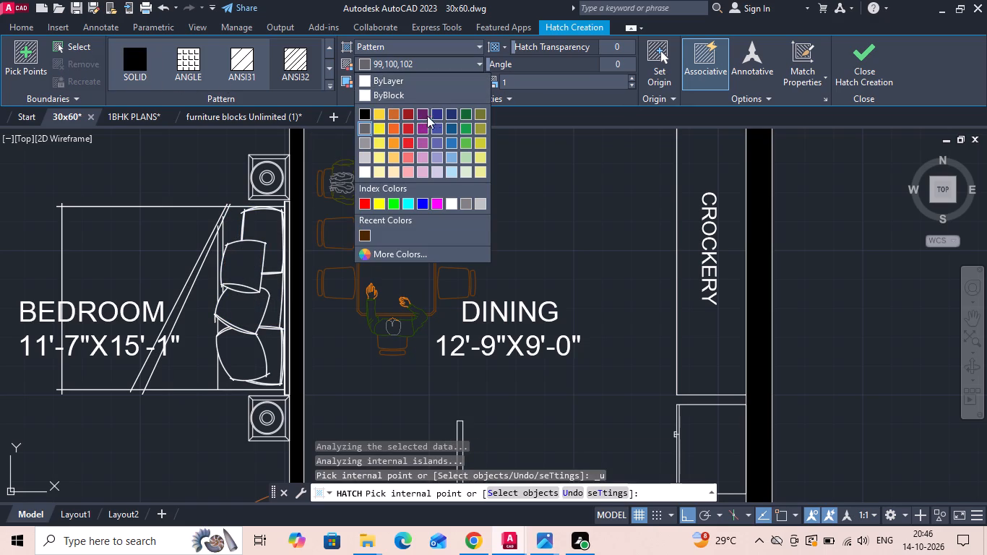
pyautogui.click(462, 114)
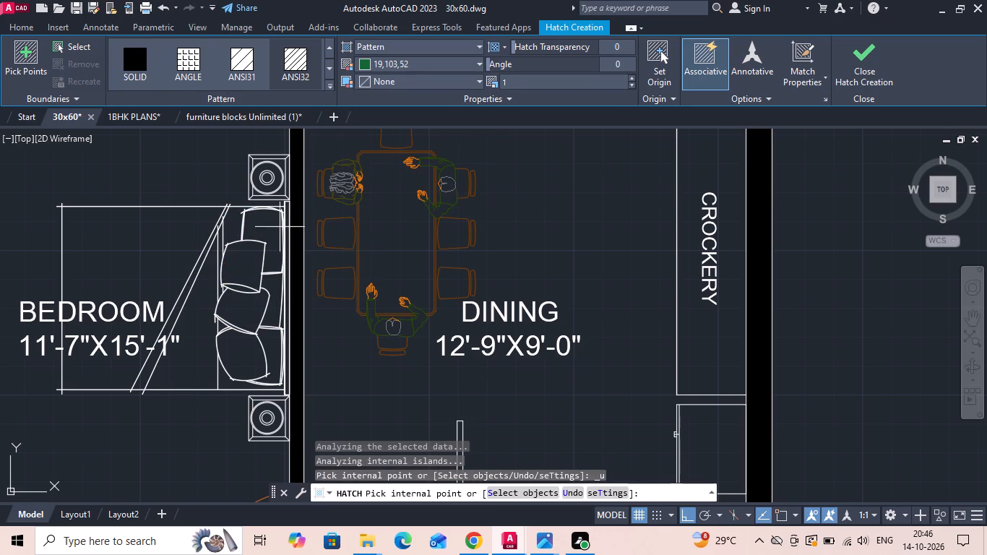
pyautogui.click(272, 229)
pyautogui.click(134, 66)
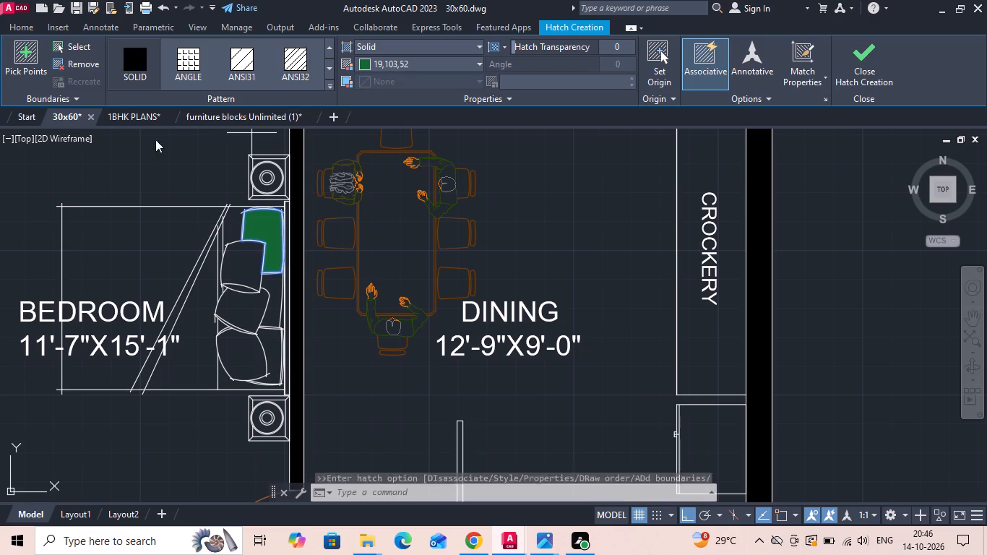
pyautogui.press('space')
pyautogui.press('space')
pyautogui.click(275, 350)
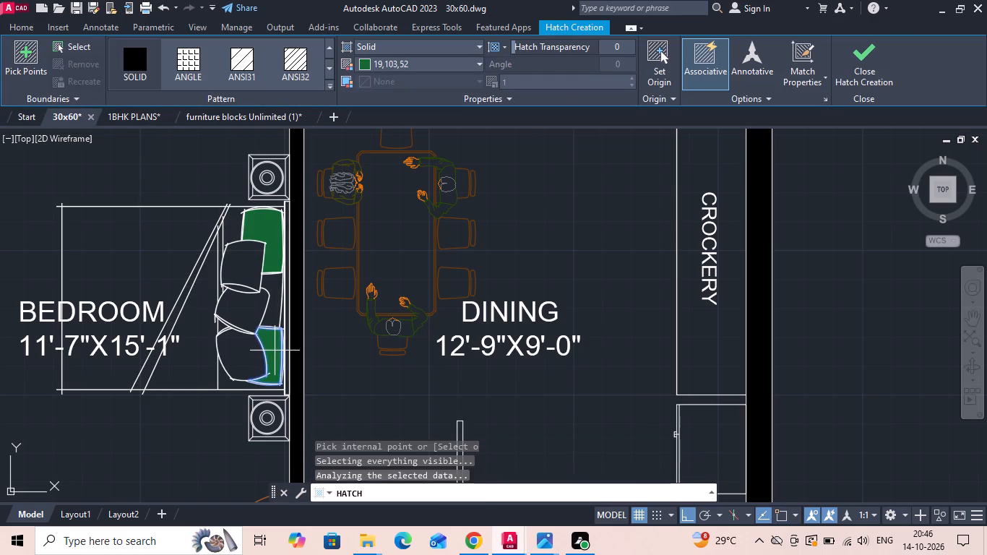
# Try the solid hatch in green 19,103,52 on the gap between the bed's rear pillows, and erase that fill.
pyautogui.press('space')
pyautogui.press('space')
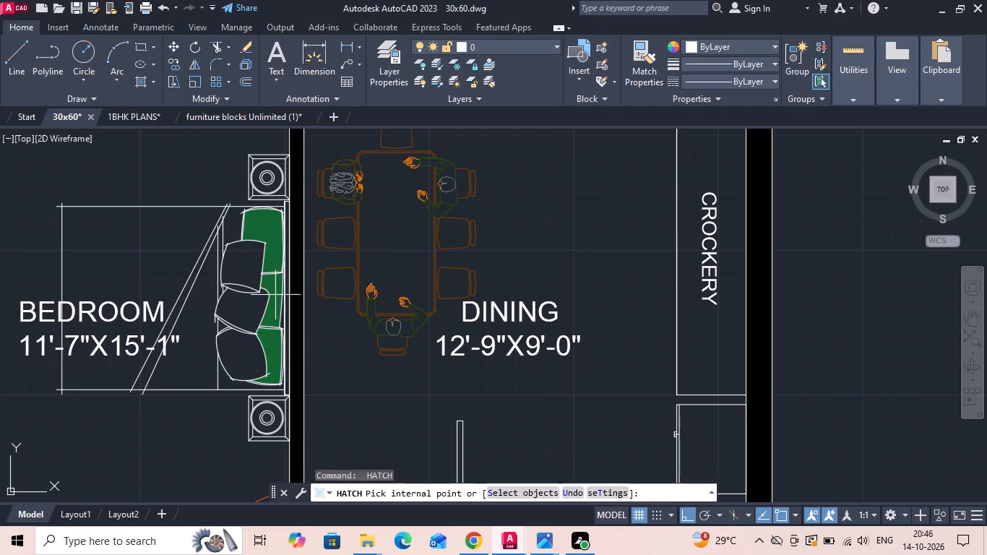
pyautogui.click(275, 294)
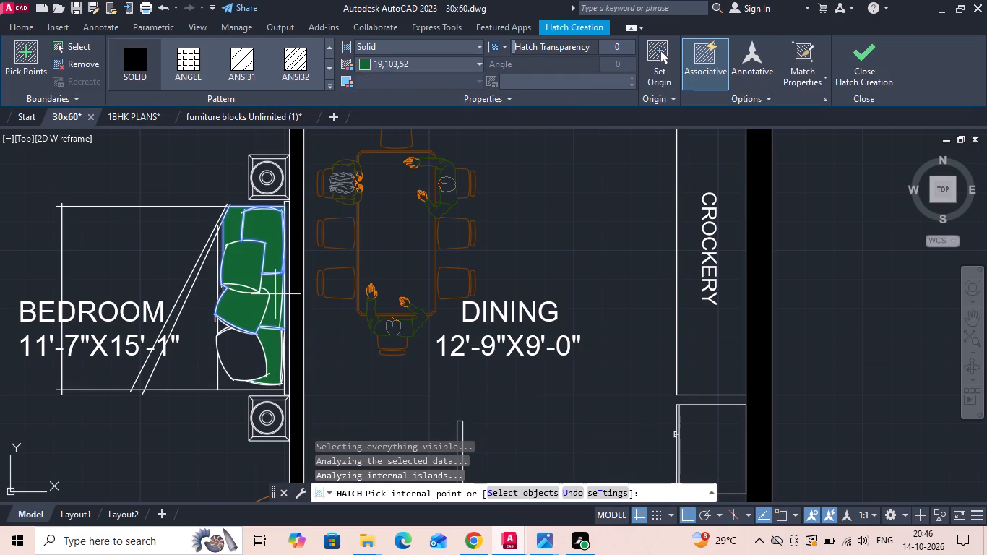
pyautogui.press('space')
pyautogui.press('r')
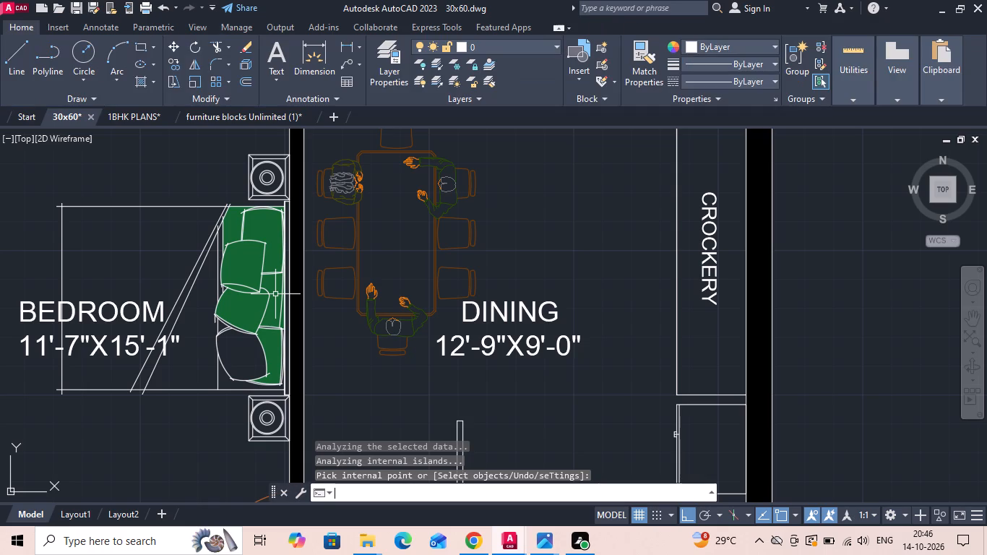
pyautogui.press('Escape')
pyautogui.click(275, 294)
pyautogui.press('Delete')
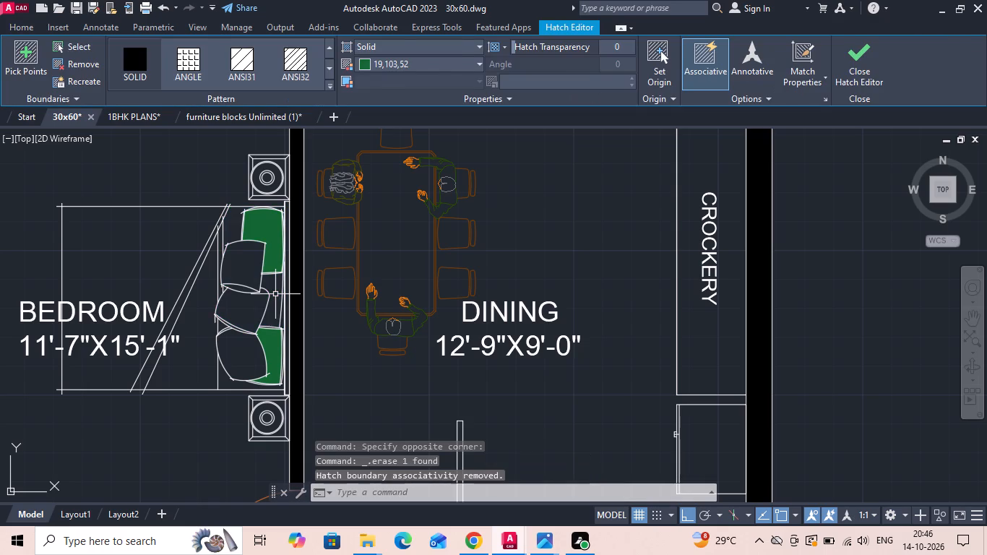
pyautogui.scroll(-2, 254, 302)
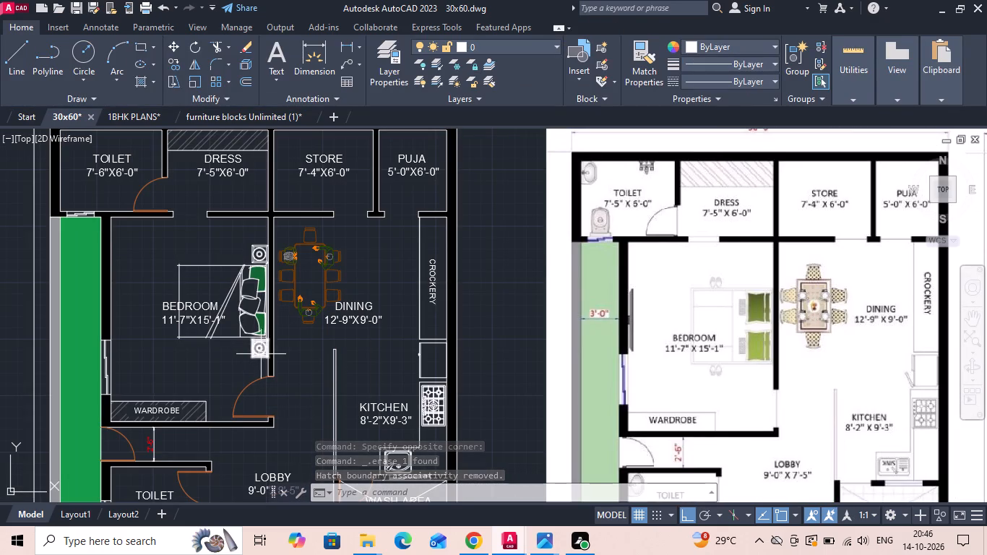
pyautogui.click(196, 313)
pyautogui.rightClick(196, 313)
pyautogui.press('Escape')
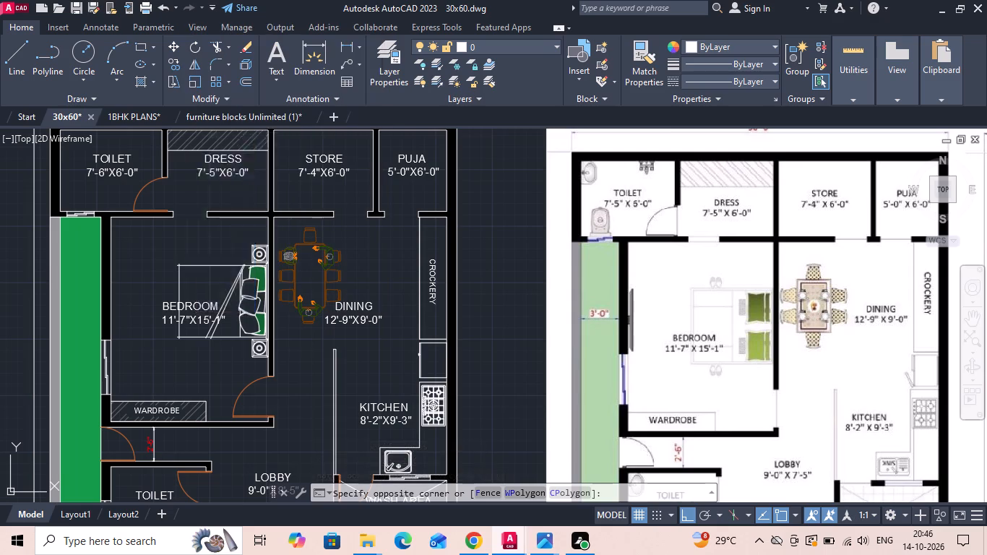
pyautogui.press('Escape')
# With ortho off, move the ground floor BEDROOM 11'-7"X15'-1" label slightly away from the pillows, toward the window wall.
pyautogui.click(207, 301)
pyautogui.rightClick(207, 301)
pyautogui.click(259, 264)
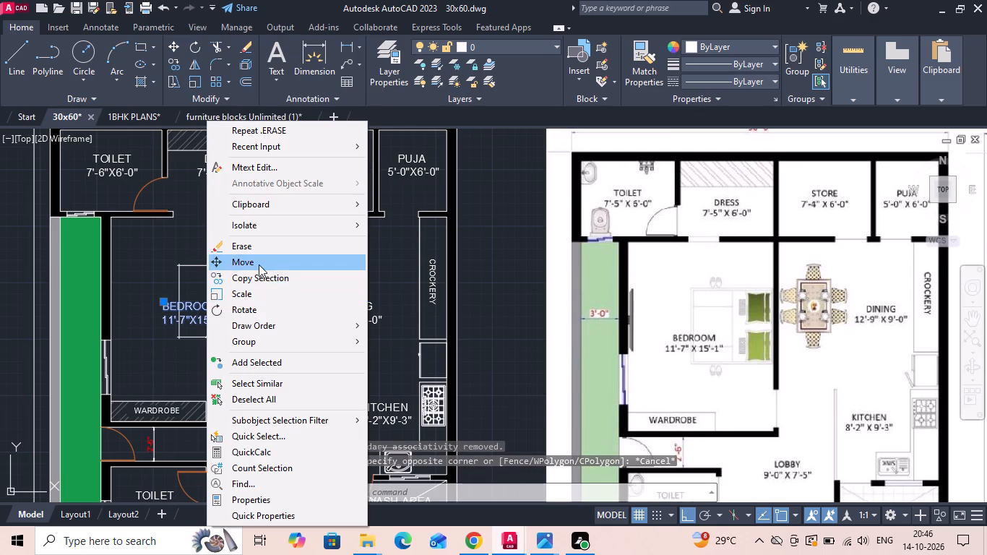
pyautogui.click(410, 287)
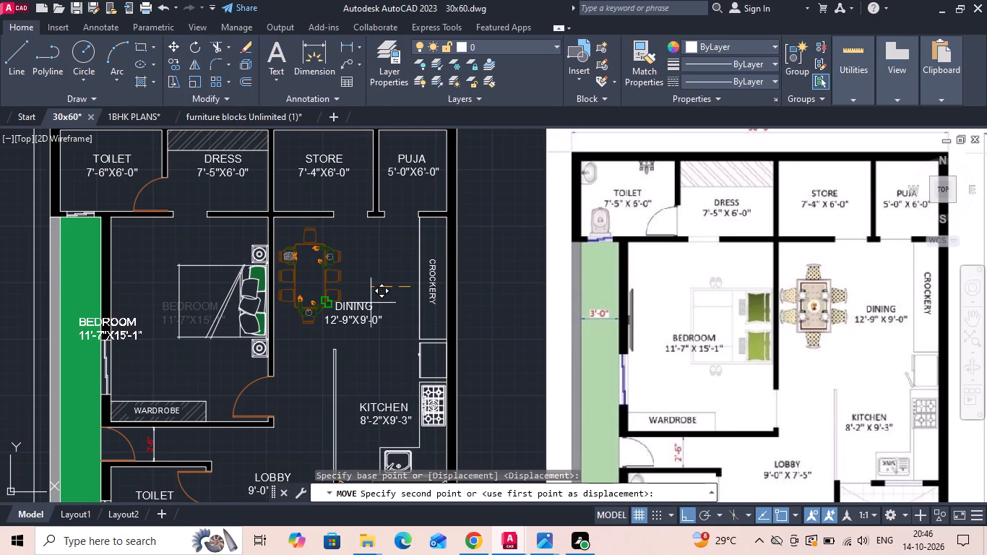
pyautogui.press('F8')
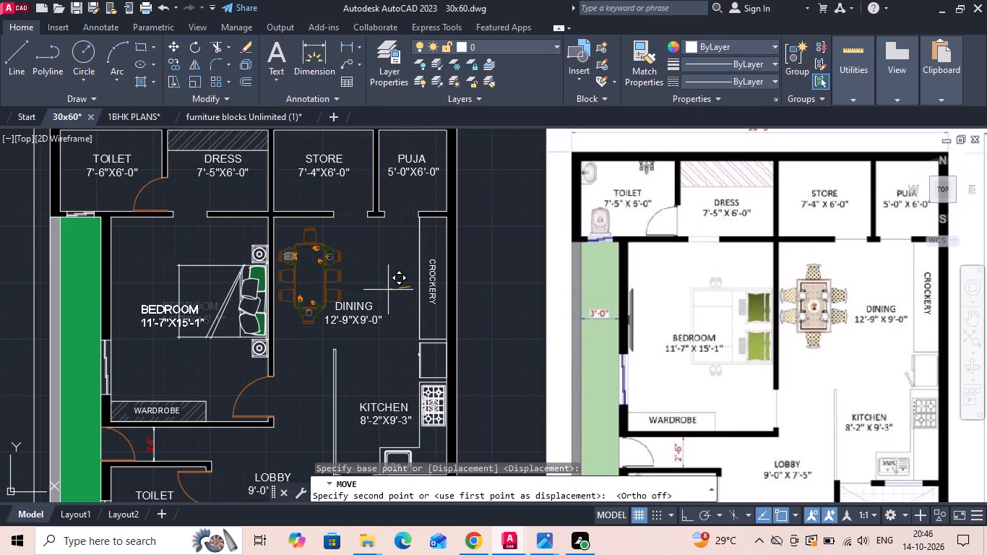
pyautogui.click(388, 290)
# Move the ground floor DINING 12'-9"X9'-0" label up and toward the crockery unit, clear of the dining table.
pyautogui.click(360, 314)
pyautogui.rightClick(360, 314)
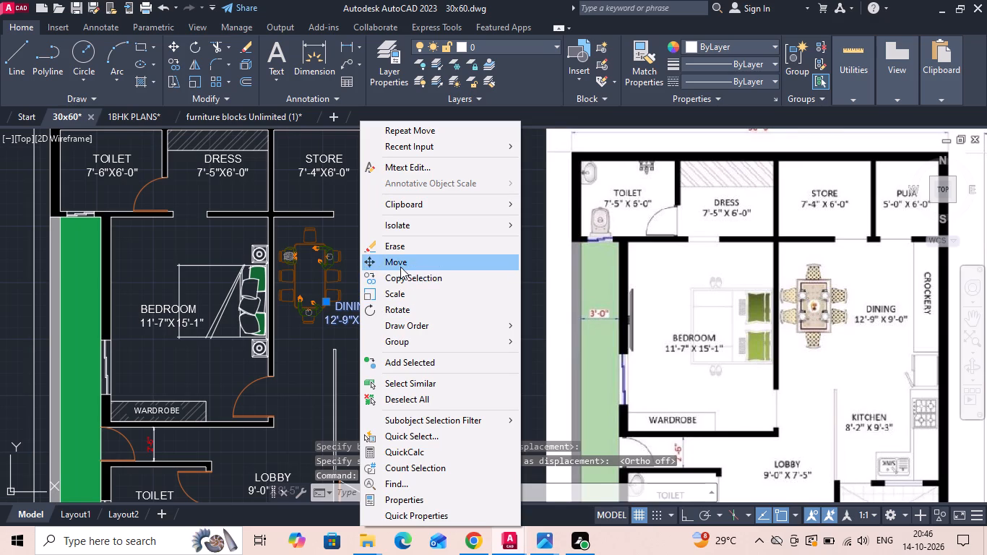
pyautogui.click(400, 267)
pyautogui.click(375, 342)
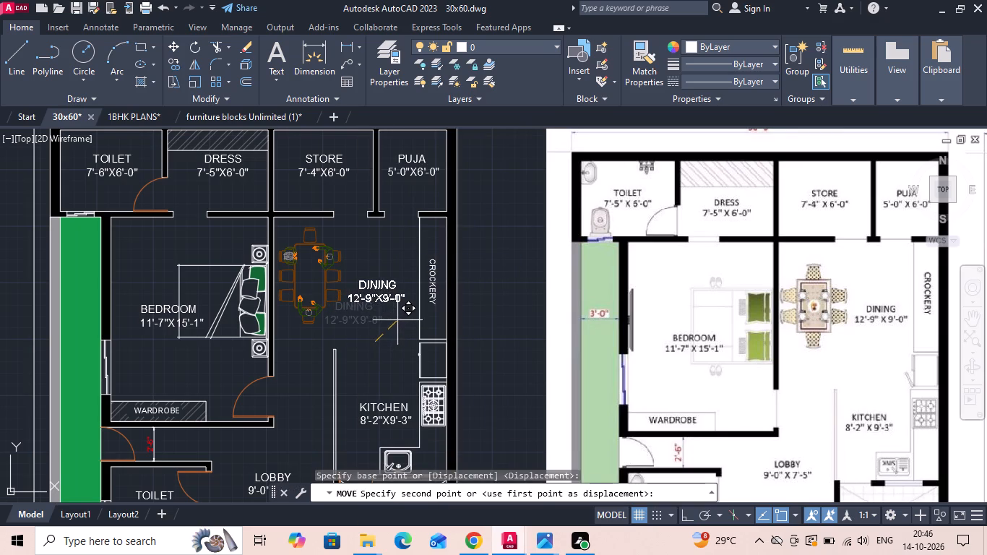
pyautogui.click(397, 320)
# Save the 30x60 drawing.
pyautogui.hotkey('ctrl', 's')
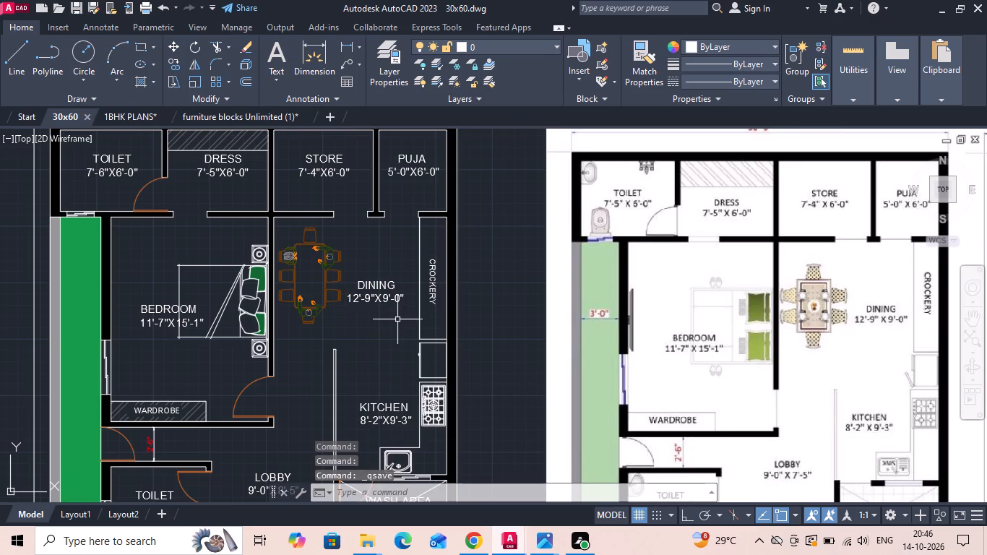
pyautogui.press('t')
pyautogui.press('Escape')
# Look through the plans in the 1BHK PLANS drawing and examine their furniture blocks.
pyautogui.click(131, 121)
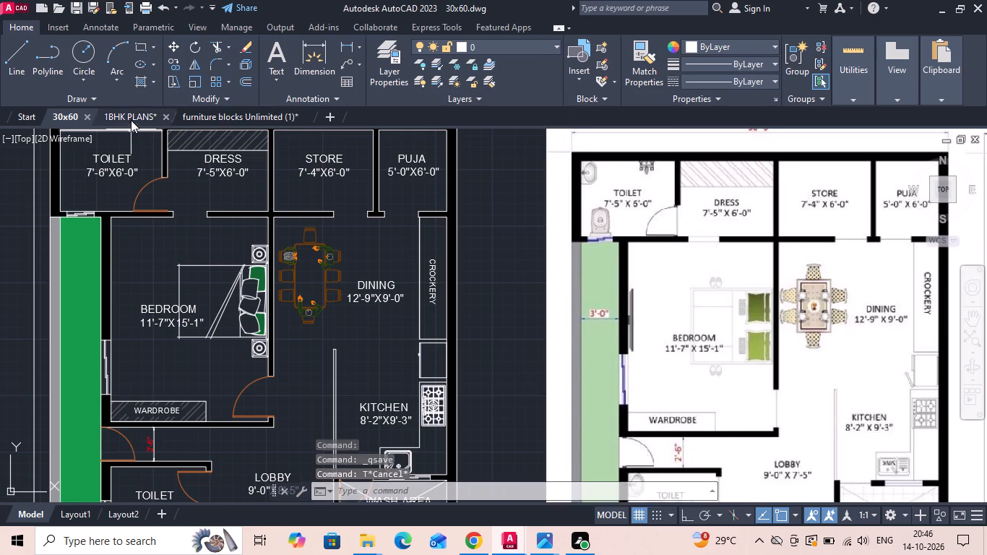
pyautogui.scroll(-3, 311, 254)
pyautogui.scroll(3, 494, 350)
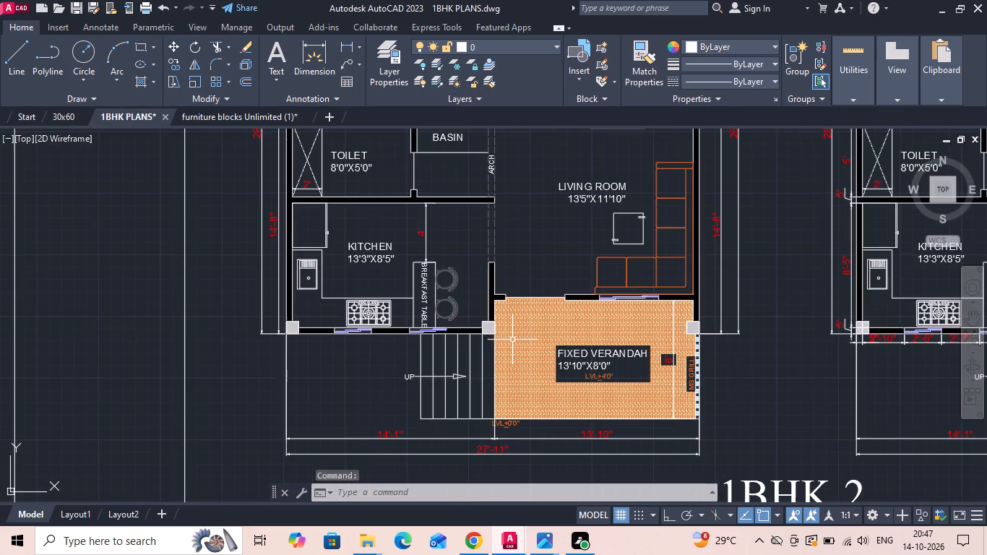
pyautogui.scroll(-2, 189, 343)
pyautogui.scroll(2, 540, 306)
pyautogui.scroll(-3, 233, 335)
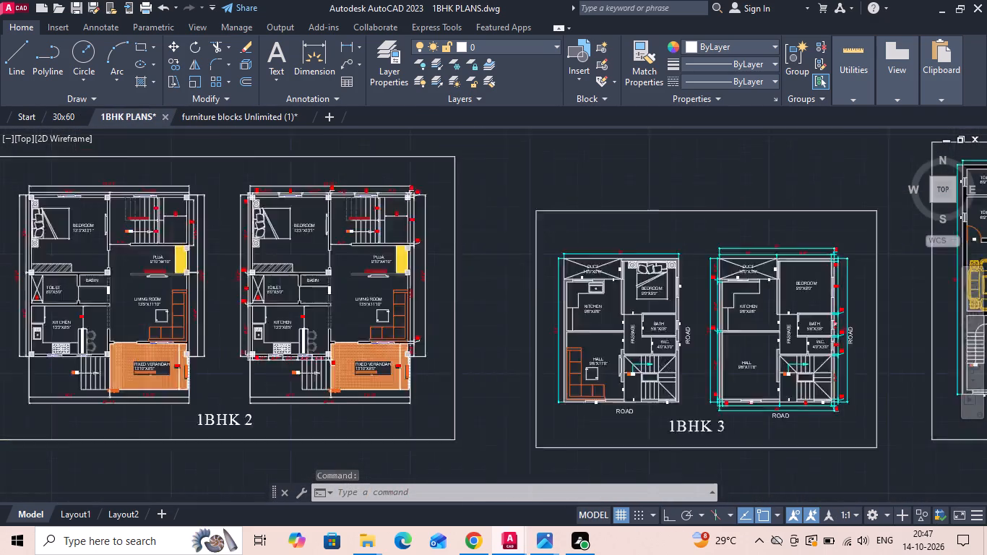
pyautogui.scroll(3, 574, 337)
pyautogui.scroll(-3, 283, 335)
pyautogui.scroll(3, 605, 326)
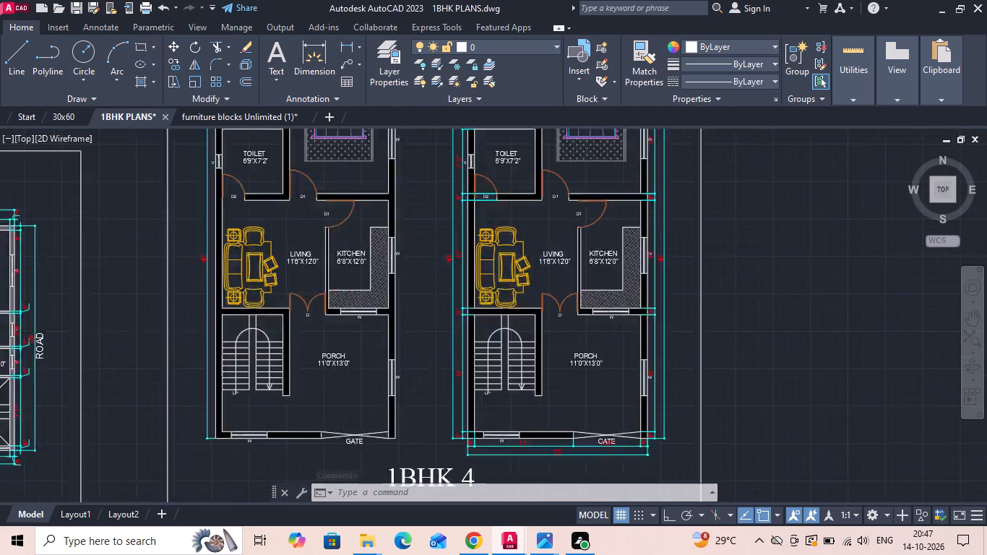
pyautogui.scroll(-5, 608, 326)
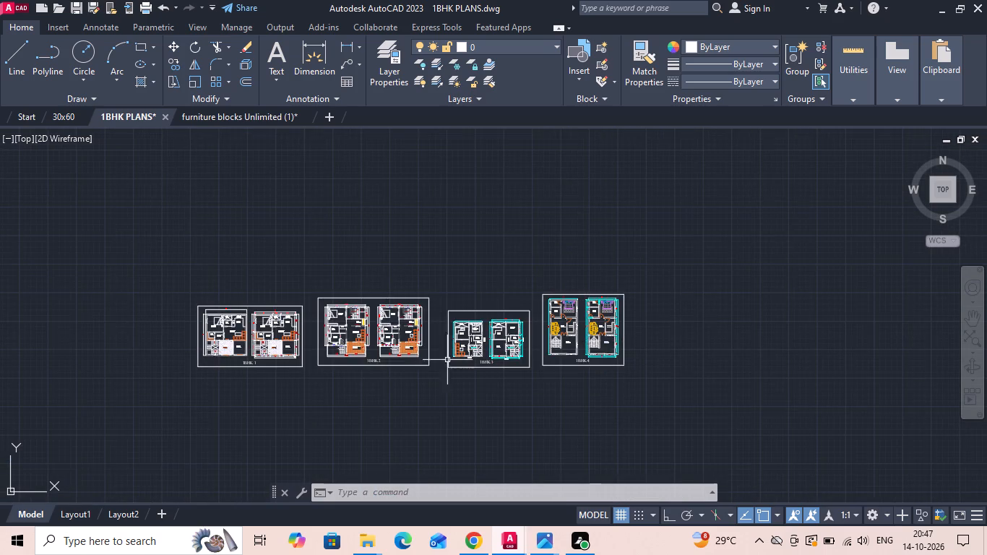
pyautogui.scroll(3, 178, 343)
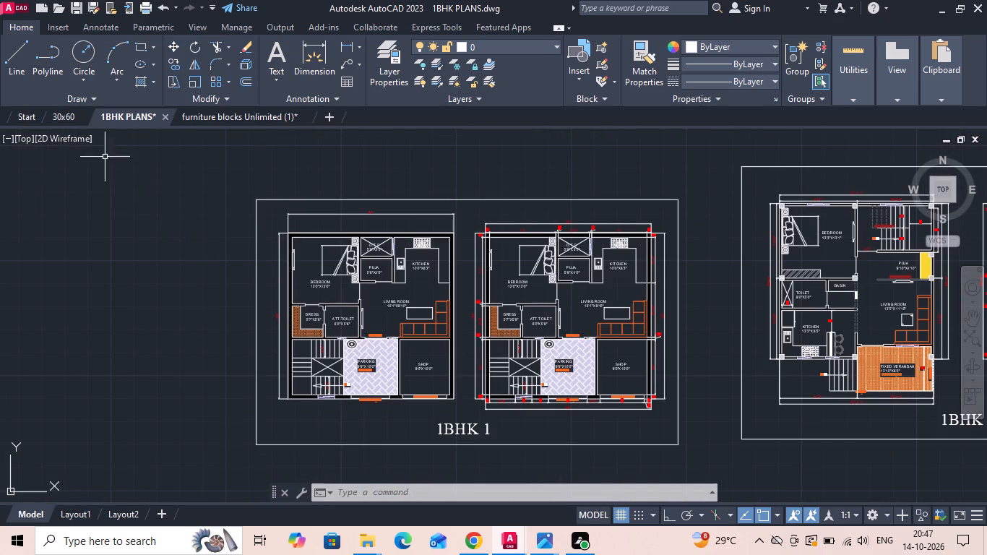
# Back in the 30x60 drawing, copy the ground floor bed with its side tables into the first floor 11'-11"X15'-1" bedroom, using the door jamb corner as base.
pyautogui.click(59, 119)
pyautogui.scroll(-1, 275, 257)
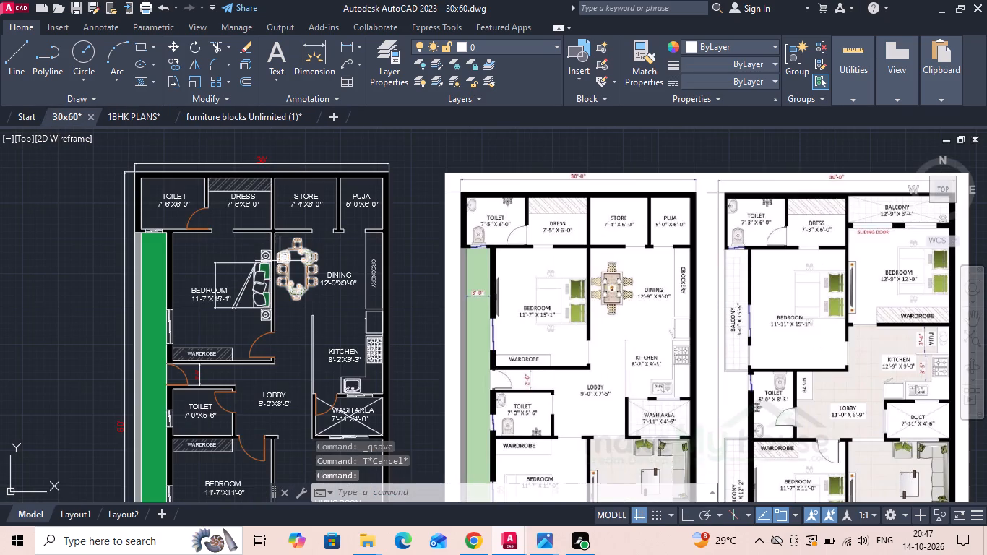
pyautogui.scroll(2, 274, 306)
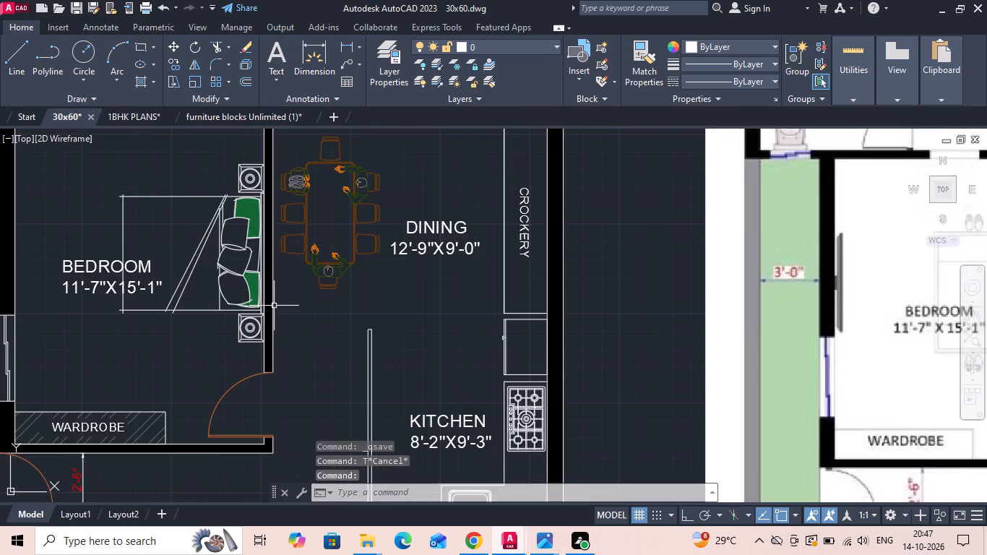
pyautogui.moveTo(251, 157); pyautogui.dragTo(249, 165)
pyautogui.click(216, 326)
pyautogui.rightClick(216, 327)
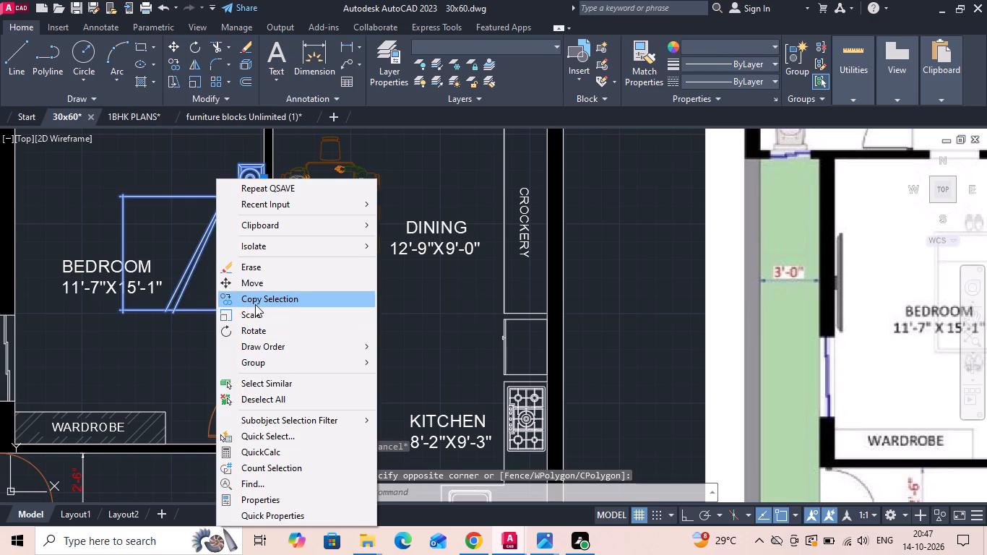
pyautogui.click(259, 303)
pyautogui.scroll(2, 276, 361)
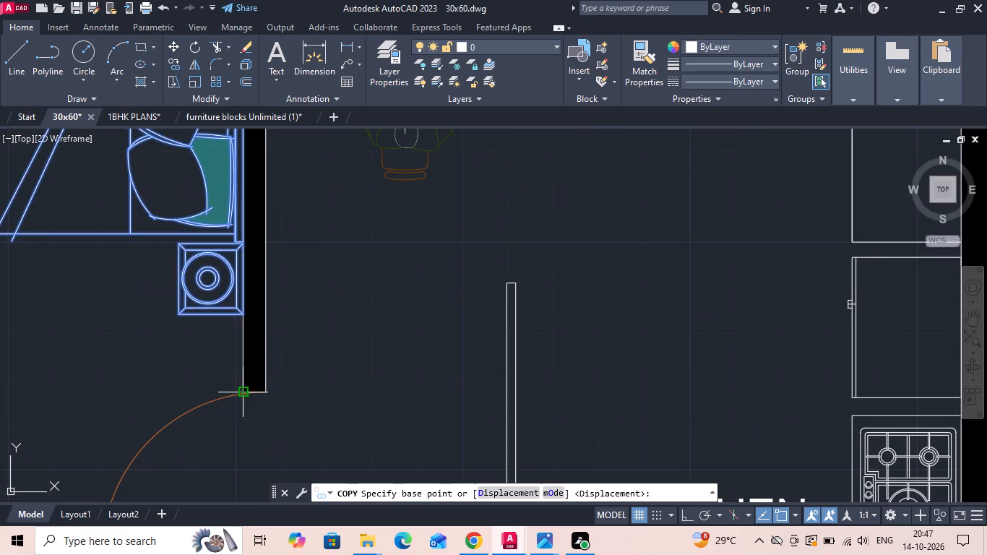
pyautogui.click(242, 394)
pyautogui.scroll(-5, 185, 365)
pyautogui.scroll(3, 777, 361)
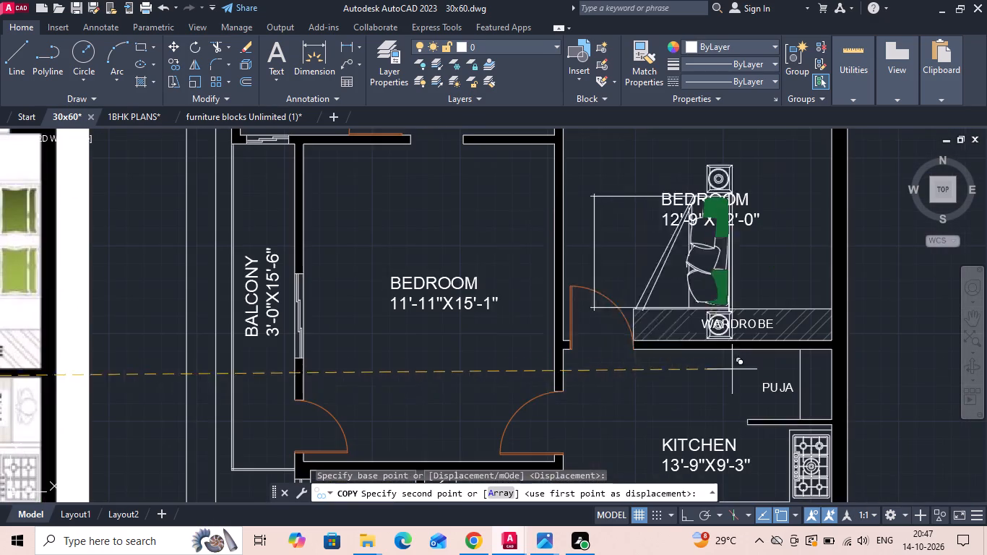
pyautogui.click(550, 393)
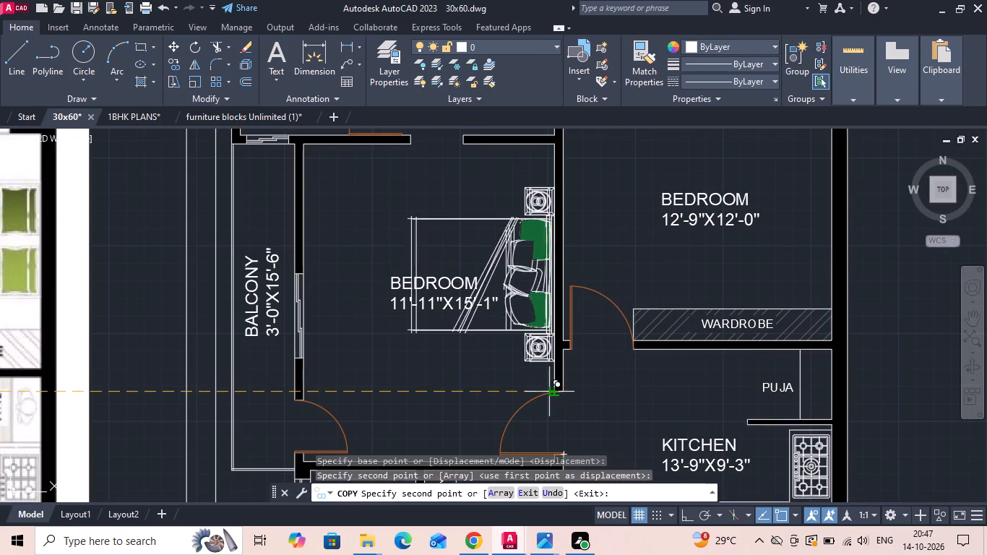
pyautogui.press('Escape')
# Move the first floor BEDROOM 11'-11"X15'-1" label away from the pillows, toward the balcony.
pyautogui.click(395, 283)
pyautogui.rightClick(395, 283)
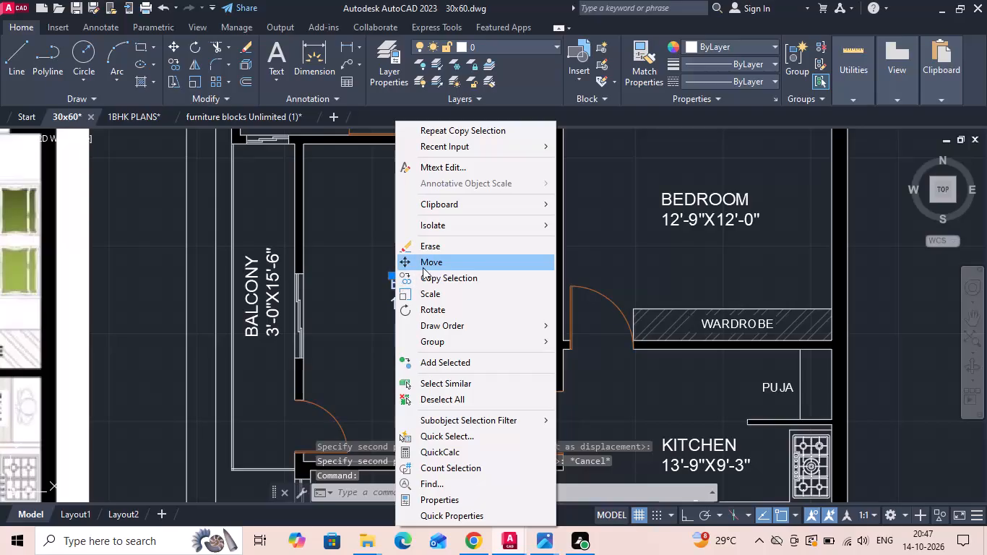
pyautogui.click(429, 262)
pyautogui.click(655, 403)
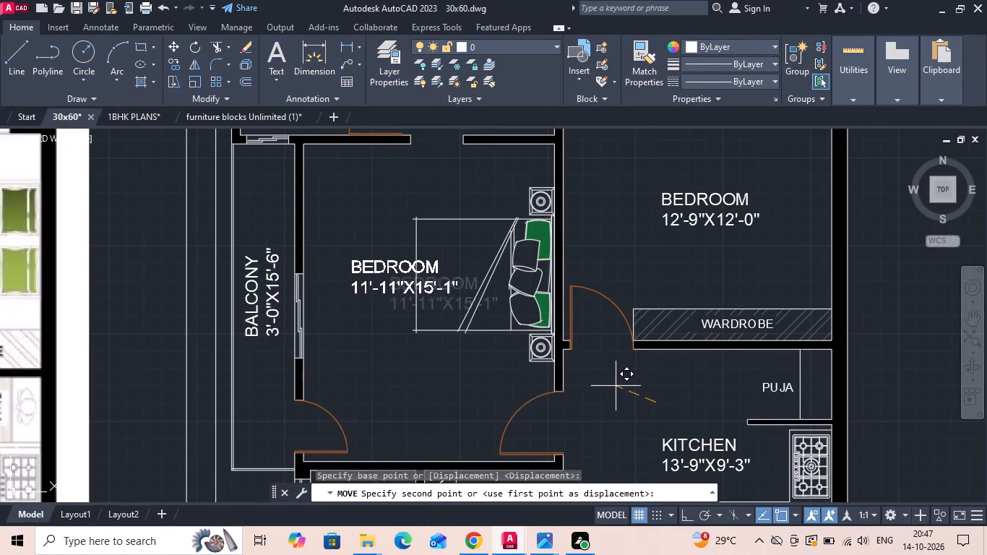
pyautogui.click(615, 385)
# Move the bed and side tables in the 11'-11"X15'-1" bedroom slightly along their wall toward the dress.
pyautogui.scroll(-2, 504, 384)
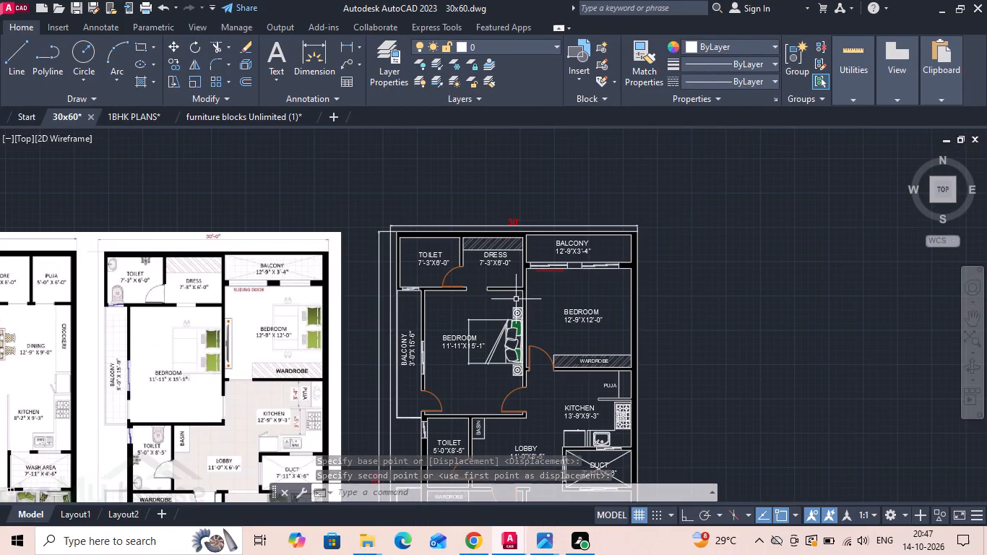
pyautogui.scroll(1, 517, 301)
pyautogui.moveTo(517, 301); pyautogui.dragTo(512, 323)
pyautogui.click(493, 410)
pyautogui.rightClick(493, 410)
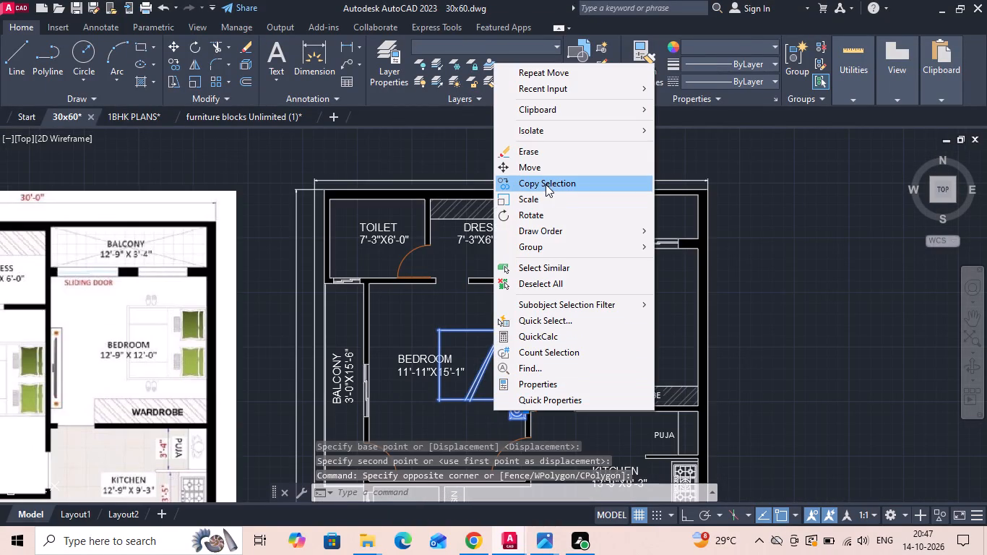
pyautogui.click(548, 168)
pyautogui.scroll(2, 548, 375)
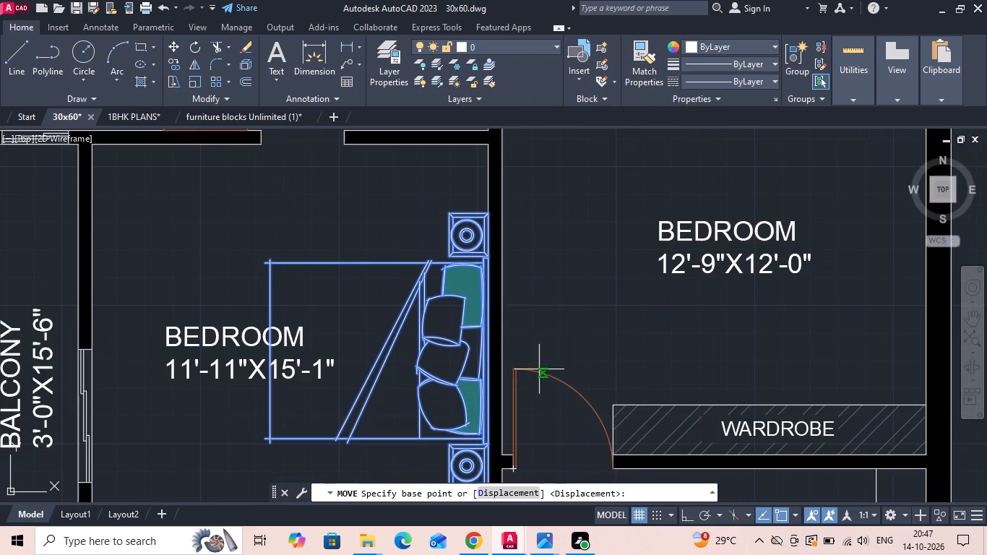
pyautogui.scroll(2, 490, 361)
pyautogui.click(479, 337)
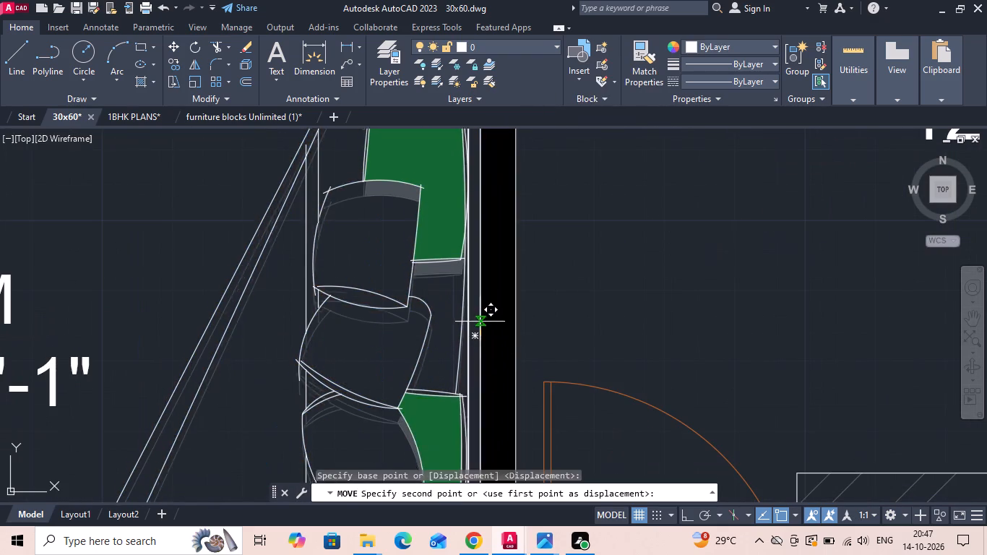
pyautogui.click(480, 309)
# Copy the bed with its side tables from the 11'-11"X15'-1" bedroom to the outer wall of the 12'-9"X12'-0" bedroom.
pyautogui.scroll(-3, 439, 308)
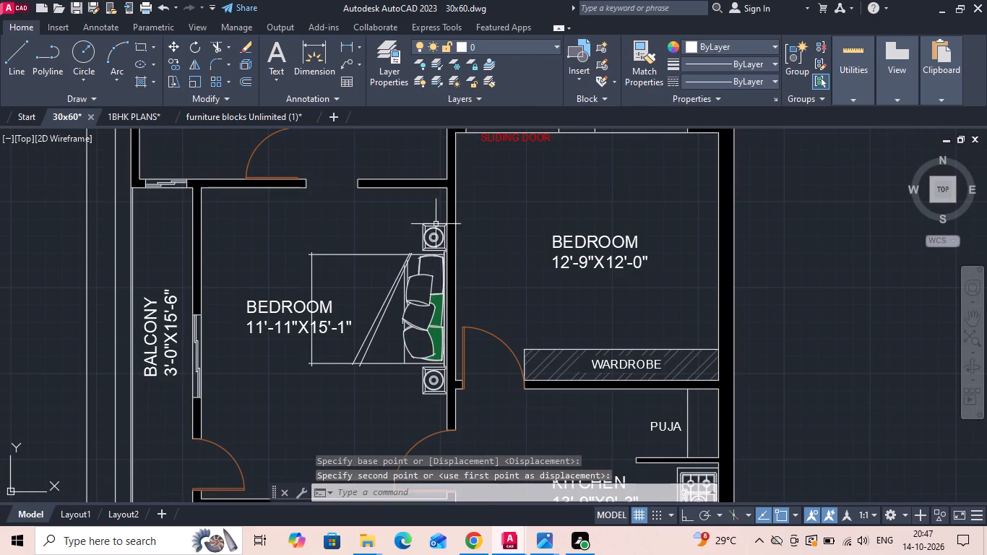
pyautogui.moveTo(438, 208); pyautogui.dragTo(418, 269)
pyautogui.click(410, 362)
pyautogui.click(436, 397)
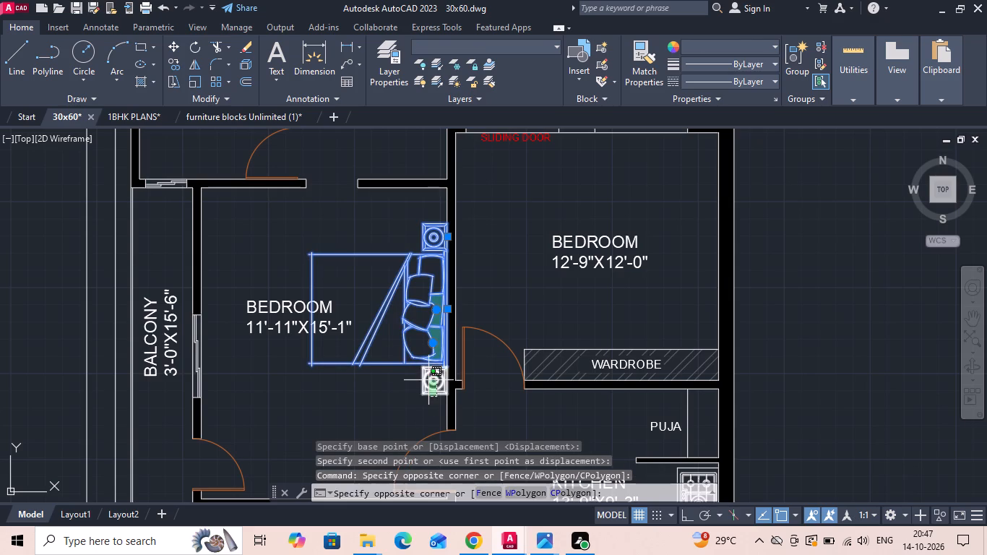
pyautogui.click(426, 377)
pyautogui.rightClick(424, 374)
pyautogui.click(463, 145)
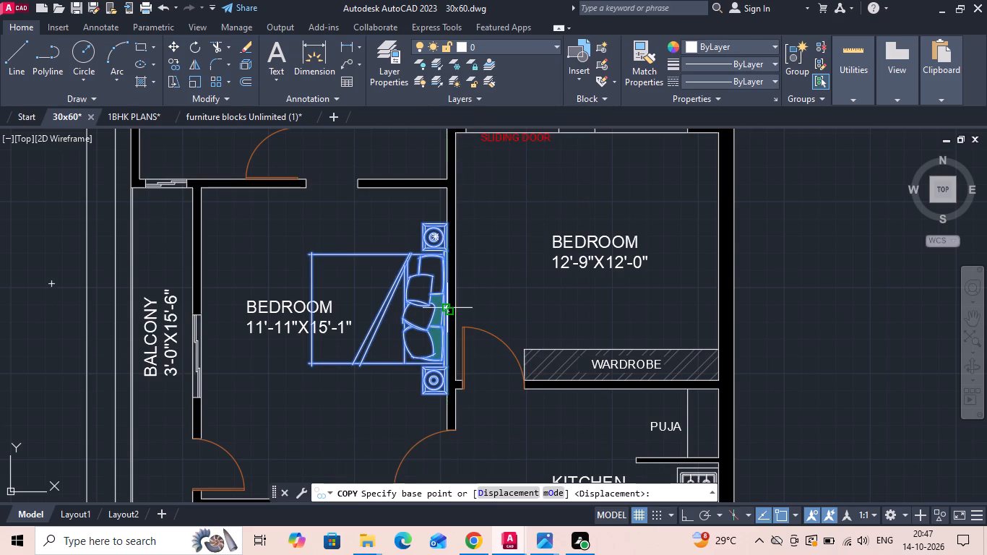
pyautogui.click(447, 309)
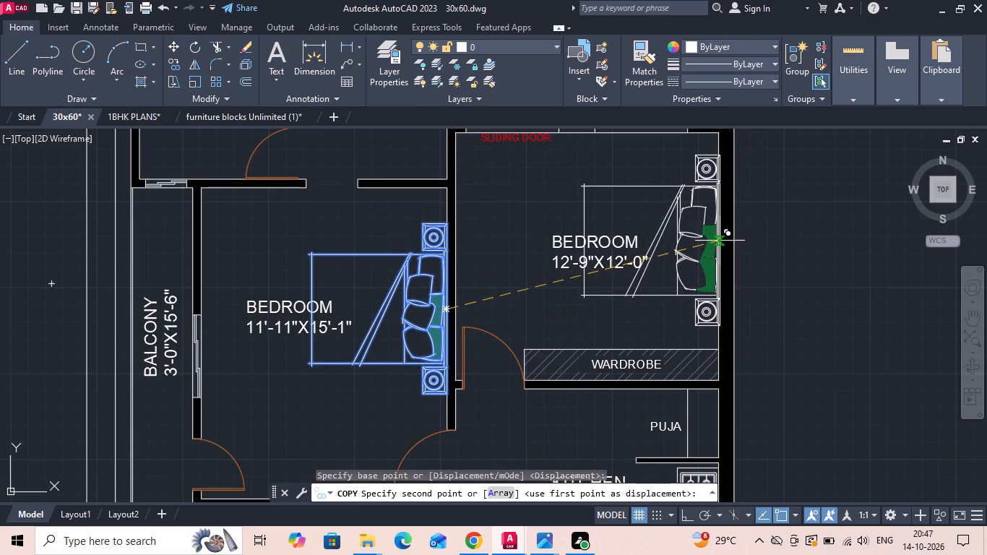
pyautogui.moveTo(697, 257); pyautogui.dragTo(510, 363, button='middle')
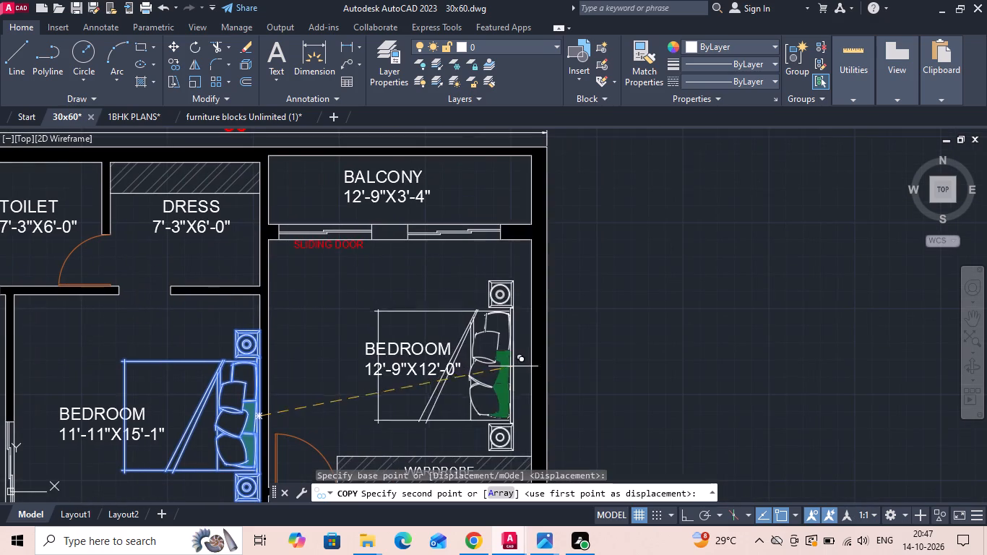
pyautogui.click(535, 363)
pyautogui.press('Escape')
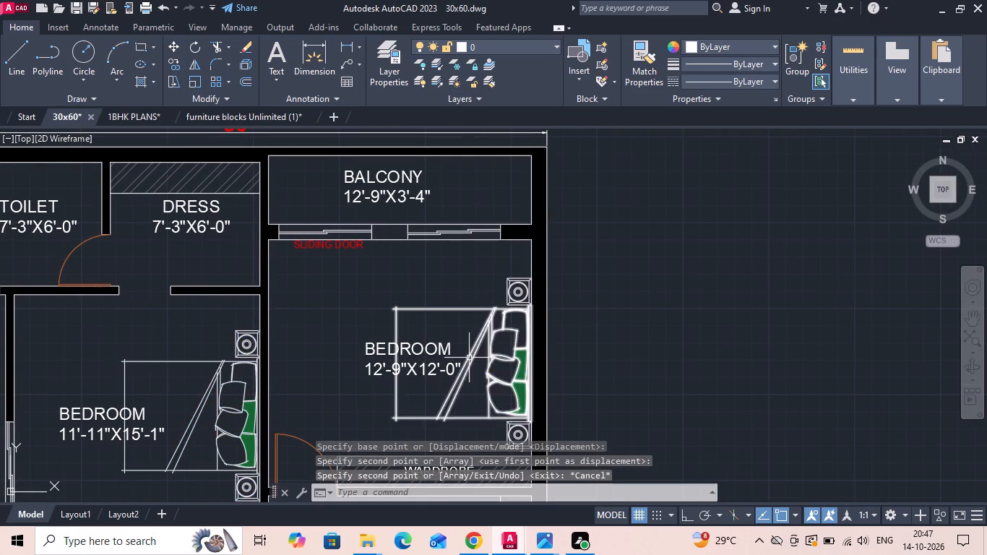
# Move the first floor BEDROOM 12'-9"X12'-0" label slightly away from the pillows, toward the wall shared with the other bedroom.
pyautogui.click(441, 345)
pyautogui.rightClick(439, 345)
pyautogui.click(487, 262)
pyautogui.scroll(-1, 505, 252)
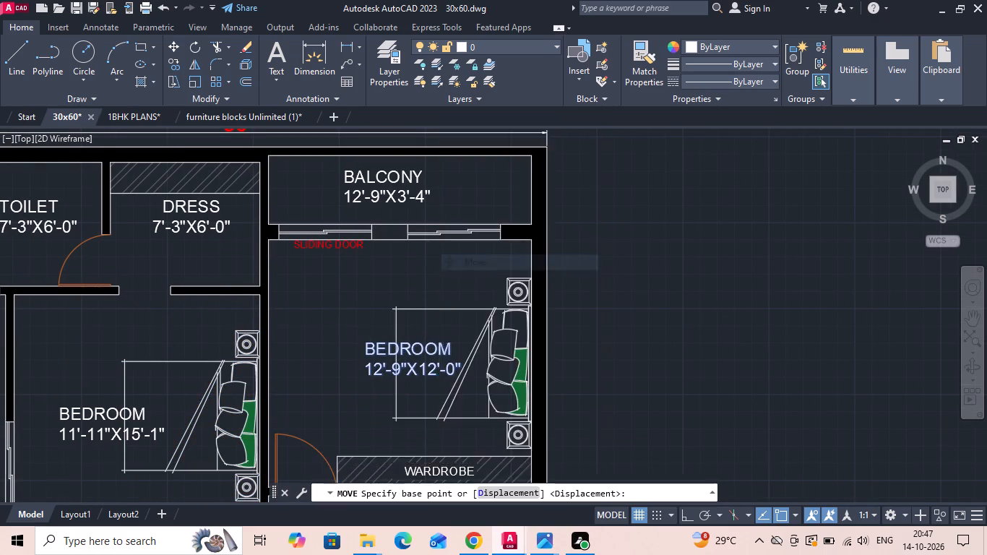
pyautogui.click(678, 345)
pyautogui.click(660, 343)
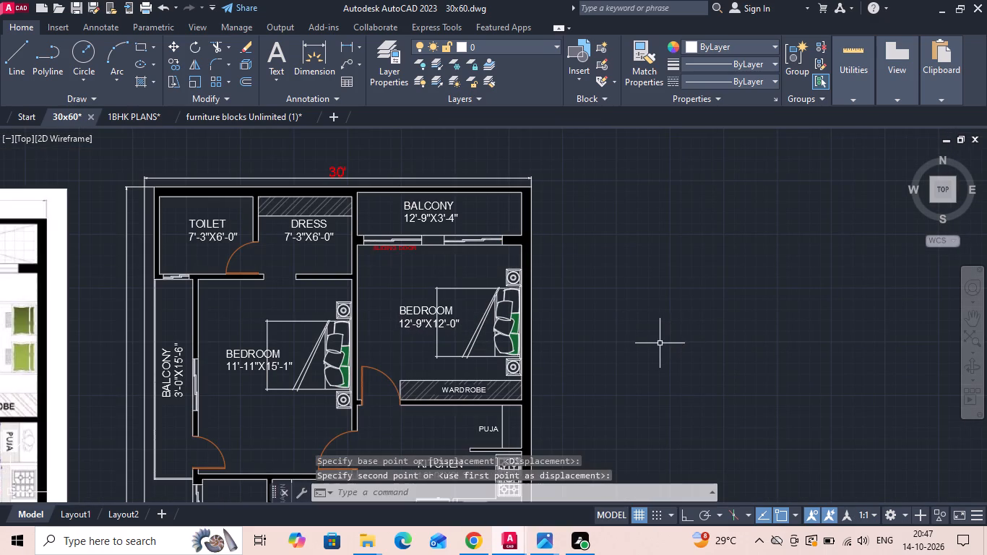
# Save the 30x60 drawing.
pyautogui.hotkey('ctrl', 's')
pyautogui.hotkey('ctrl', 's')
pyautogui.hotkey('ctrl', 's')
pyautogui.hotkey('ctrl', 's')
pyautogui.hotkey('ctrl', 's')
pyautogui.hotkey('ctrl', 's')
pyautogui.hotkey('ctrl', 's')
pyautogui.hotkey('ctrl', 's')
pyautogui.hotkey('ctrl', 's')
pyautogui.hotkey('ctrl', 's')
pyautogui.hotkey('ctrl', 's')
pyautogui.hotkey('ctrl', 's')
# Move the bed and side tables in the 12'-9"X12'-0" bedroom straight along their wall, slightly away from the wardrobe, with Ortho on.
pyautogui.scroll(-3, 584, 238)
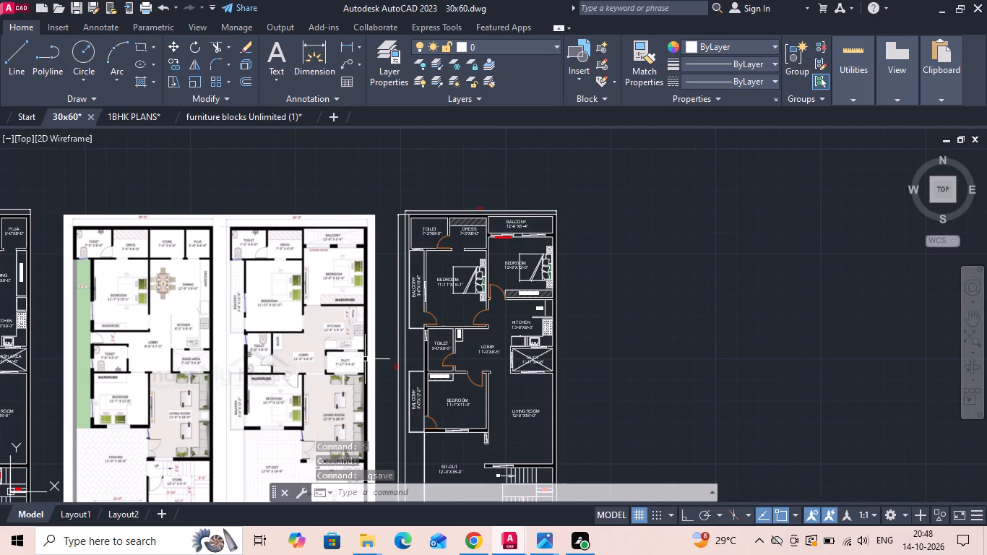
pyautogui.scroll(1, 517, 307)
pyautogui.scroll(2, 556, 244)
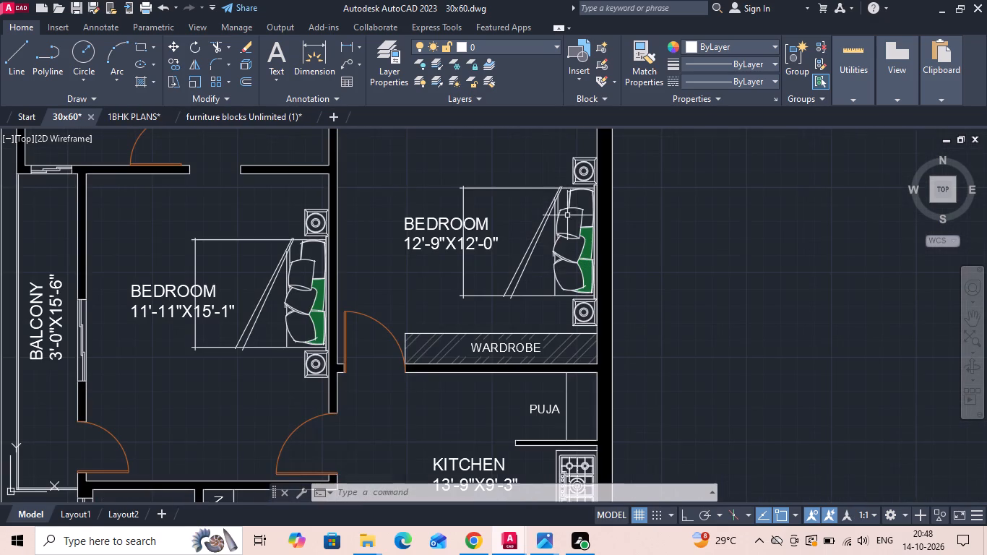
pyautogui.moveTo(587, 150); pyautogui.dragTo(580, 180)
pyautogui.scroll(-2, 548, 293)
pyautogui.scroll(1, 548, 297)
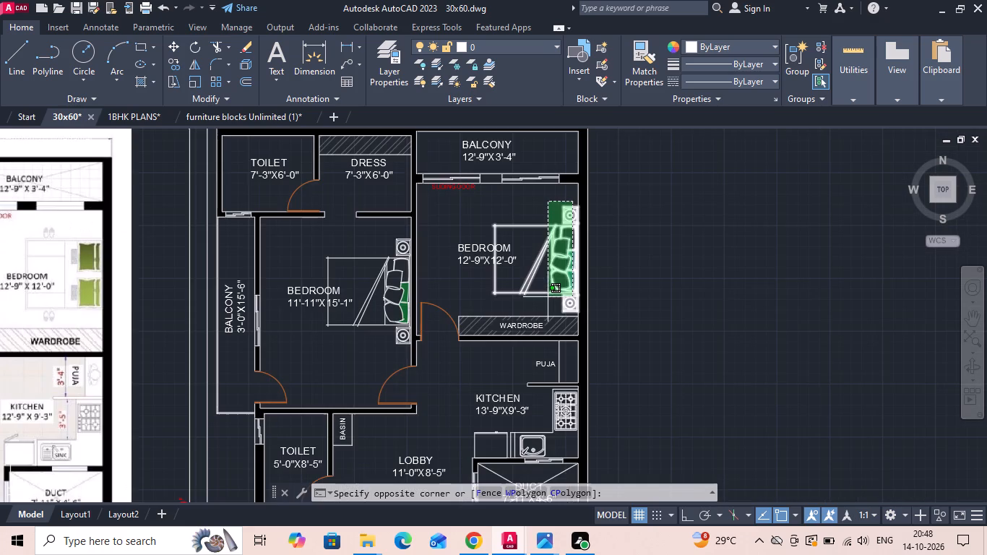
pyautogui.click(548, 298)
pyautogui.rightClick(548, 298)
pyautogui.click(574, 283)
pyautogui.scroll(2, 579, 250)
pyautogui.press('F8')
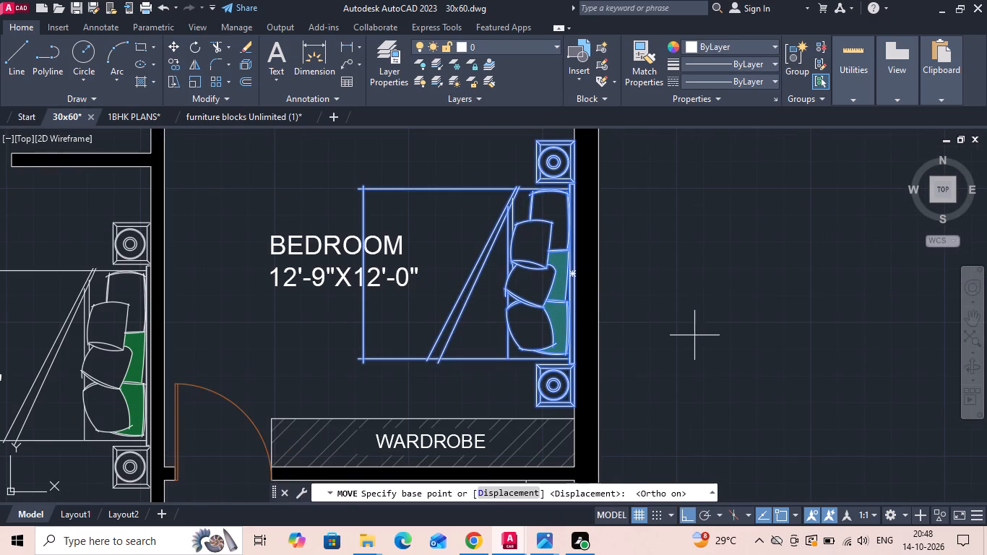
pyautogui.scroll(-1, 707, 339)
pyautogui.click(715, 337)
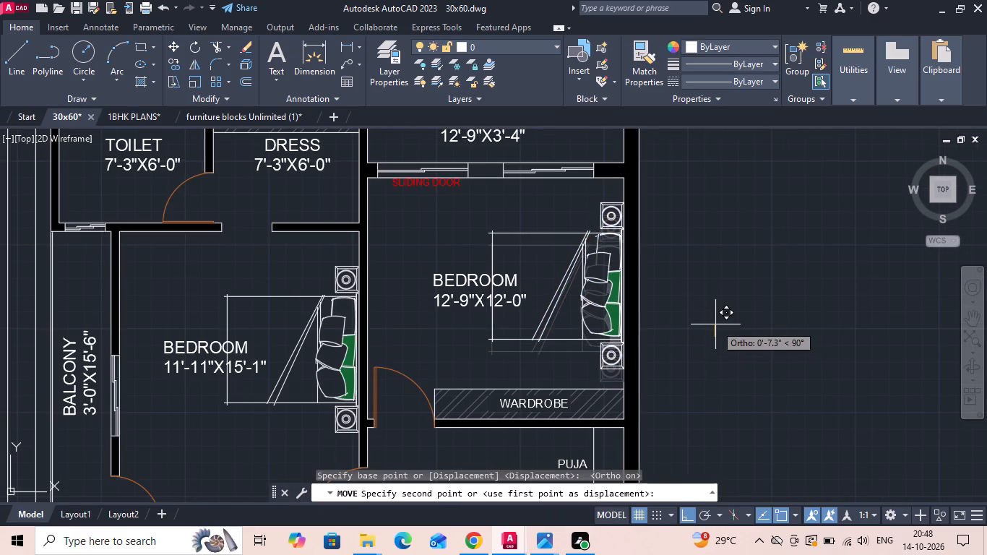
pyautogui.click(715, 320)
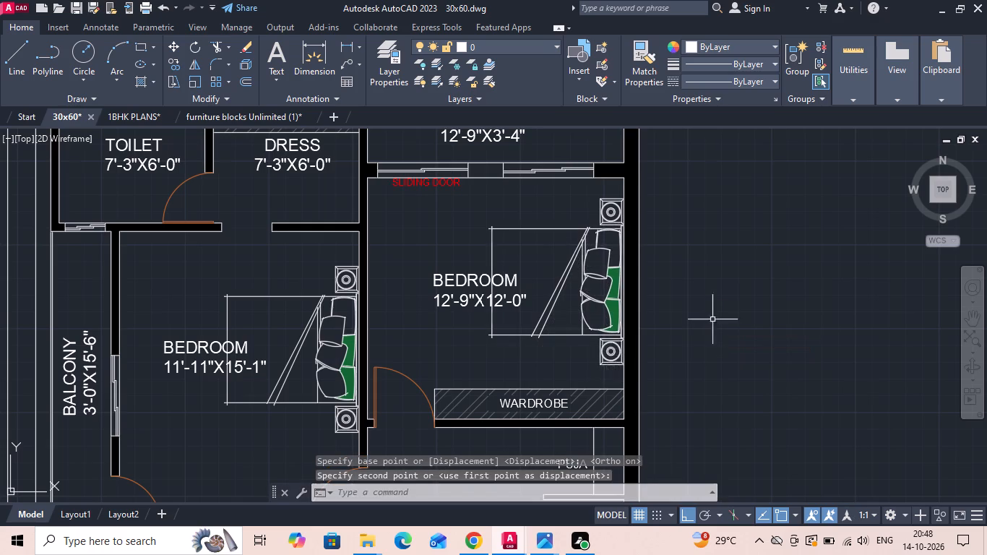
# Copy the bed and side tables from the 12'-9"X12'-0" bedroom to the living room side wall of the first floor 11'-7"X11'-0" bedroom.
pyautogui.click(611, 376)
pyautogui.click(581, 206)
pyautogui.rightClick(581, 206)
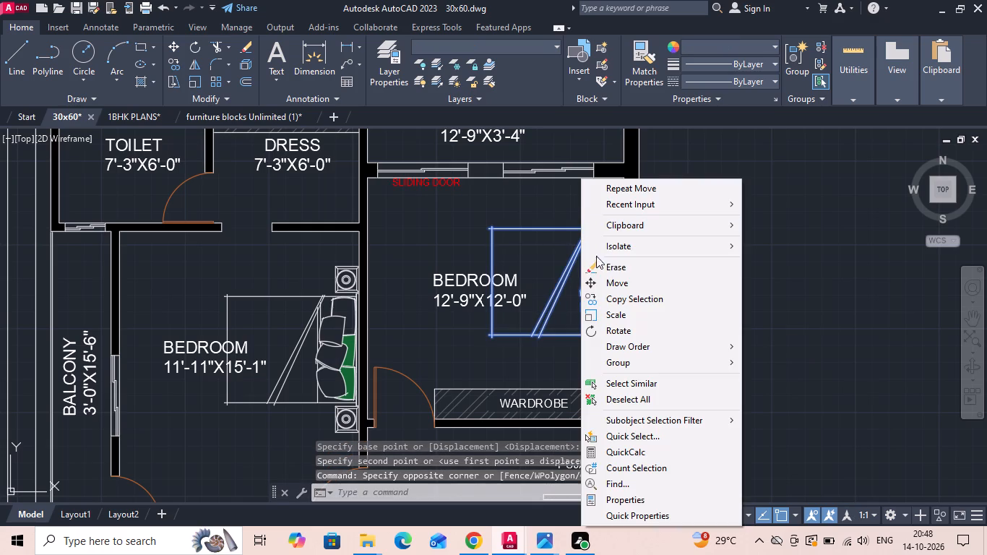
pyautogui.click(608, 294)
pyautogui.click(621, 282)
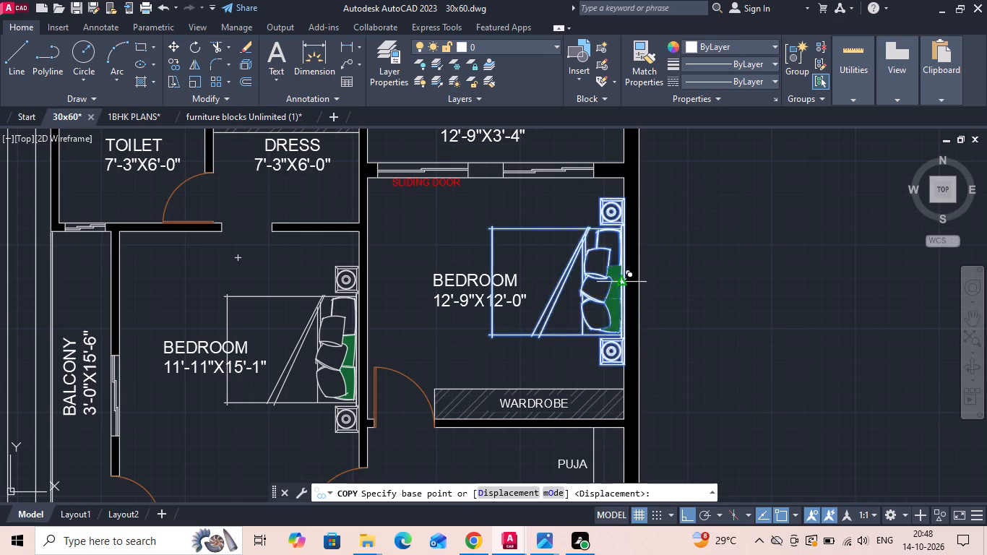
pyautogui.scroll(-5, 579, 266)
pyautogui.scroll(5, 529, 323)
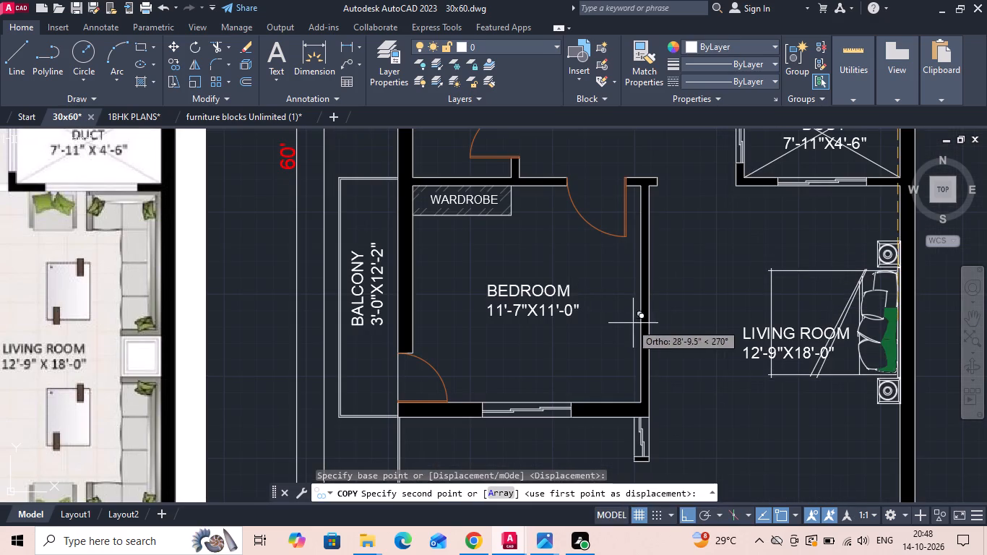
pyautogui.click(639, 304)
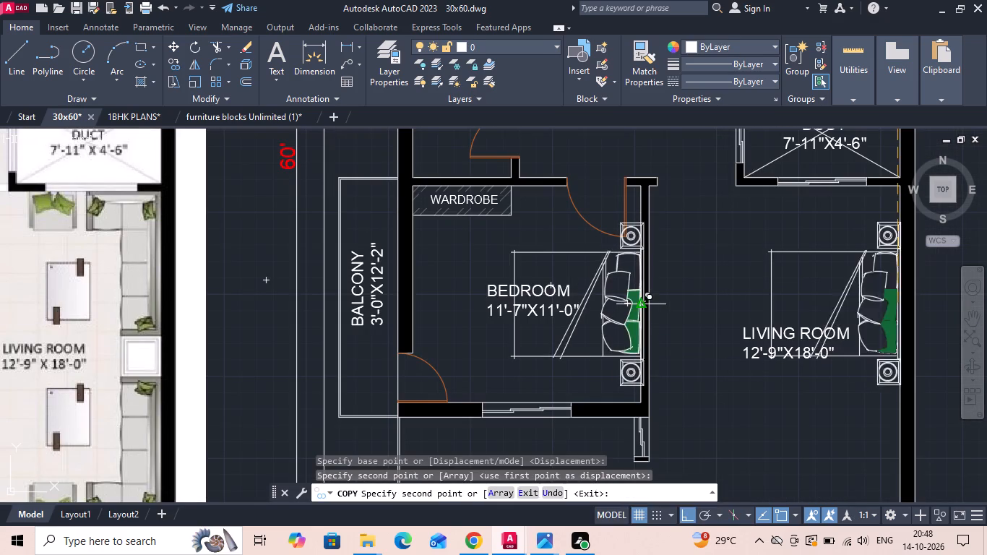
pyautogui.press('Escape')
# Move the bed and side tables in the 11'-7"X11'-0" bedroom along their wall, away from the door, toward the sit-out wall.
pyautogui.moveTo(637, 208); pyautogui.dragTo(637, 225)
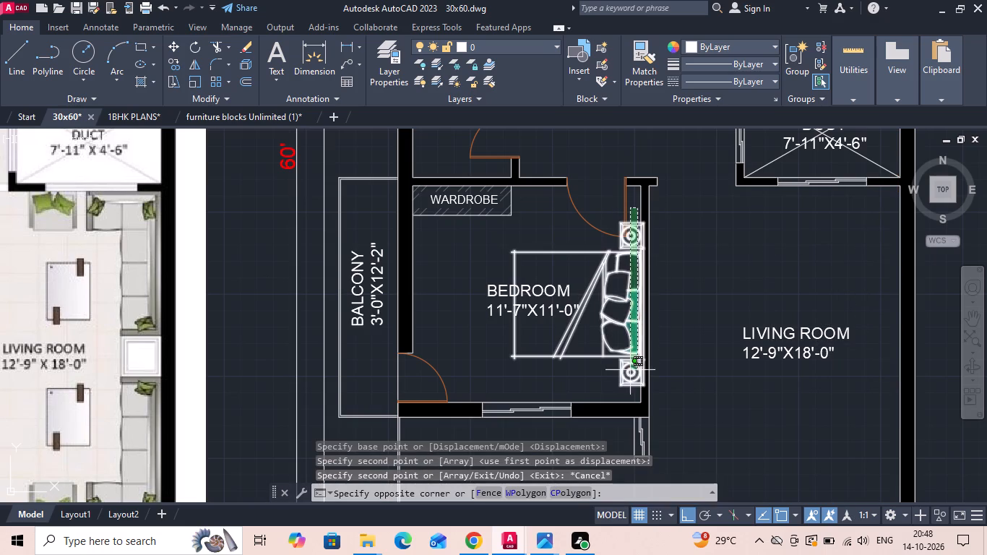
pyautogui.click(630, 371)
pyautogui.rightClick(629, 371)
pyautogui.click(682, 129)
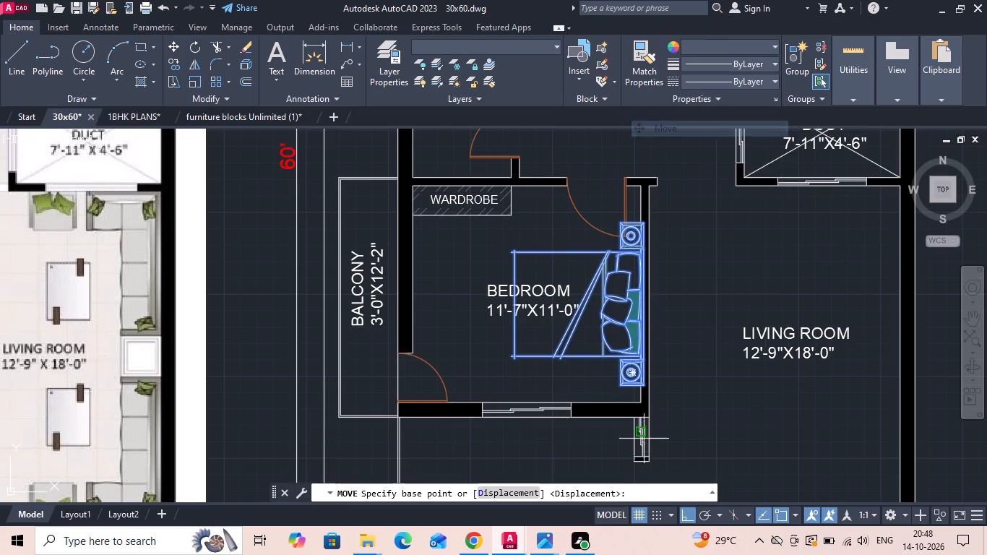
pyautogui.scroll(2, 645, 457)
pyautogui.click(637, 302)
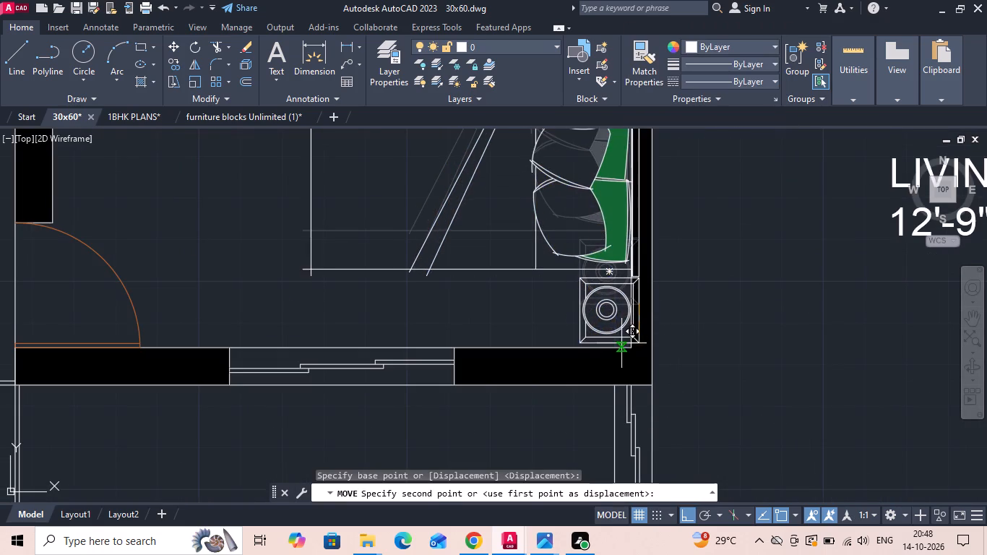
pyautogui.click(632, 353)
# Erase both side tables beside the bed in the first floor 11'-7"X11'-0" bedroom.
pyautogui.scroll(-3, 517, 401)
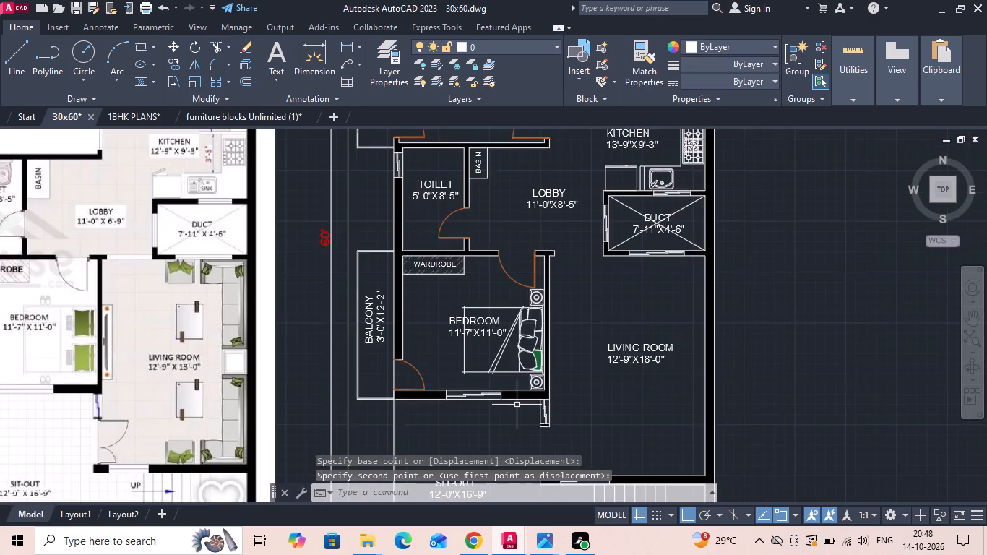
pyautogui.scroll(-1, 517, 405)
pyautogui.scroll(2, 530, 365)
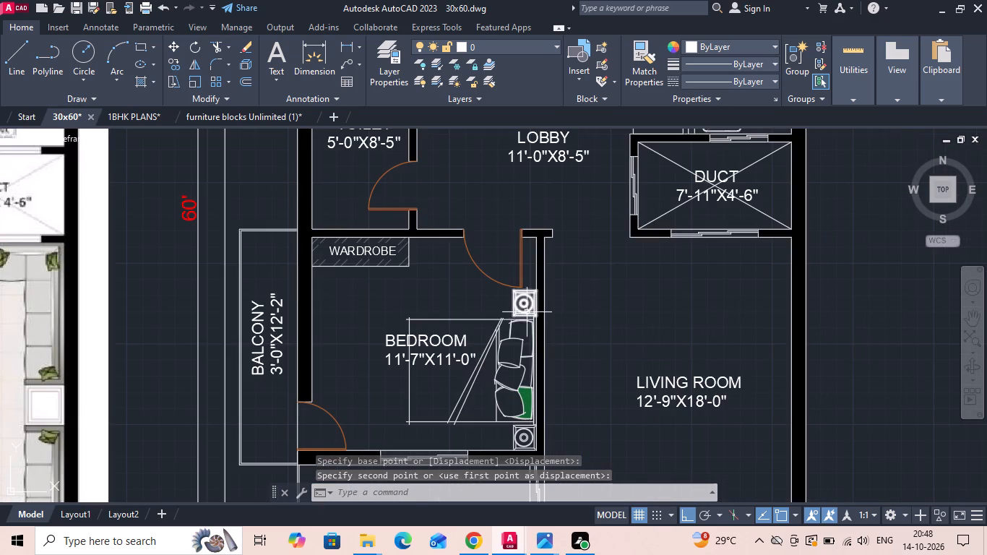
pyautogui.click(525, 310)
pyautogui.press('Delete')
pyautogui.click(525, 443)
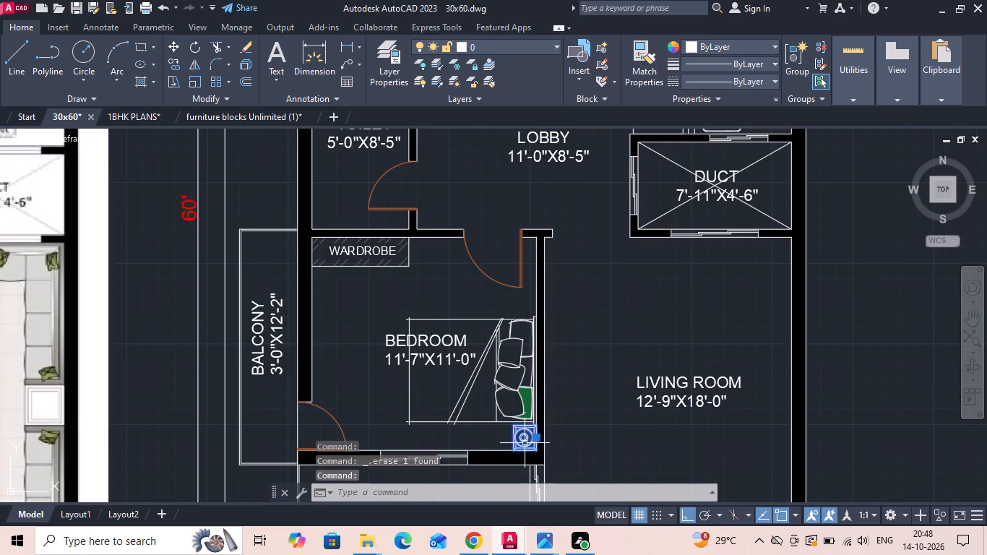
pyautogui.press('Delete')
# Move the first floor BEDROOM 11'-7"X11'-0" label away from the pillows, toward the balcony, with Ortho off.
pyautogui.scroll(-1, 525, 443)
pyautogui.click(473, 389)
pyautogui.rightClick(473, 389)
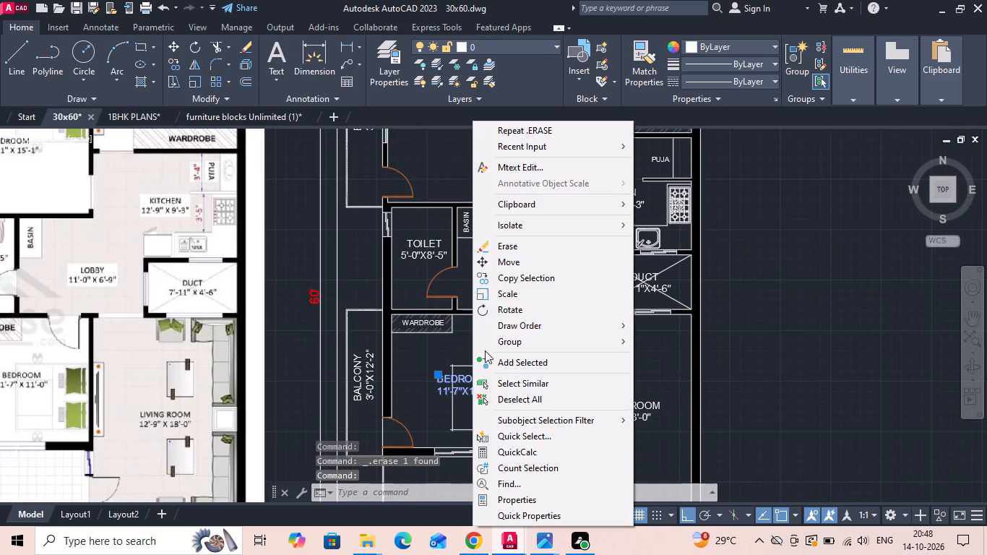
pyautogui.click(517, 260)
pyautogui.click(582, 392)
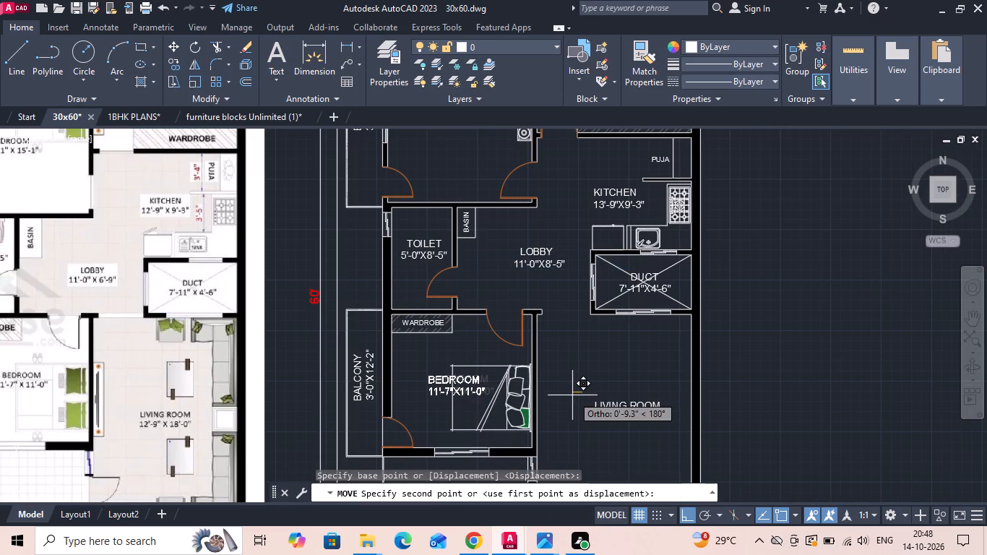
pyautogui.press('F8')
pyautogui.click(570, 399)
# Erase both side tables beside the bed in the first floor 12'-9"X12'-0" bedroom.
pyautogui.scroll(-1, 575, 370)
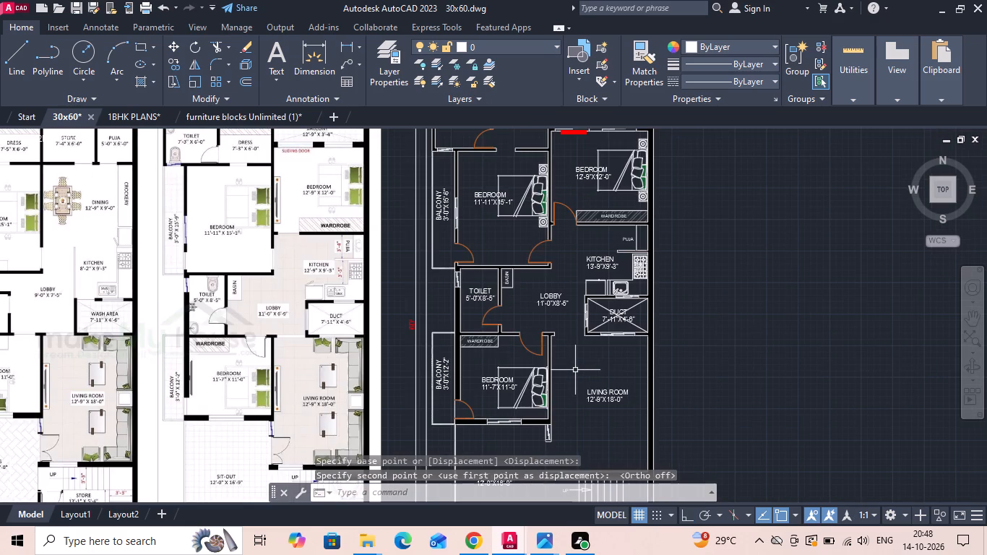
pyautogui.scroll(1, 533, 165)
pyautogui.click(548, 168)
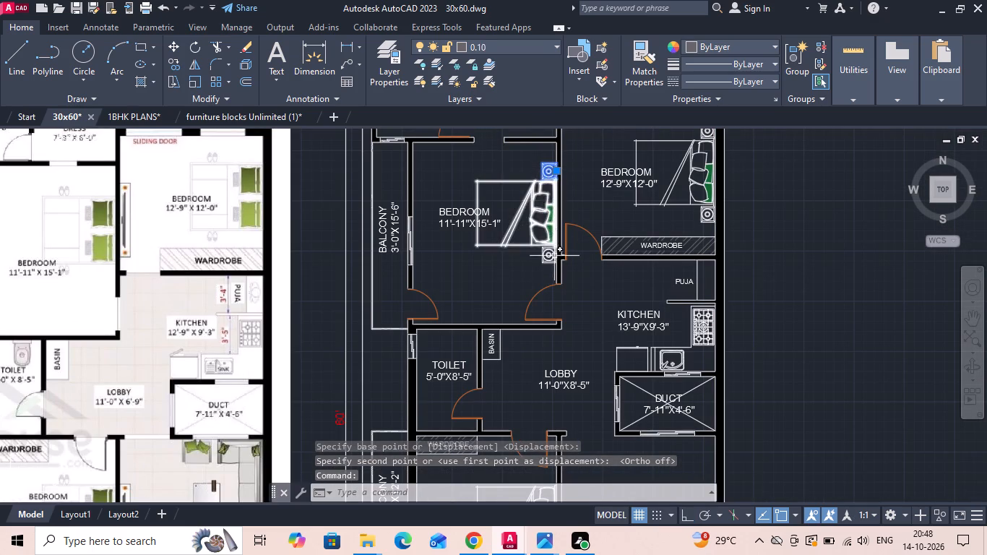
pyautogui.press('Escape')
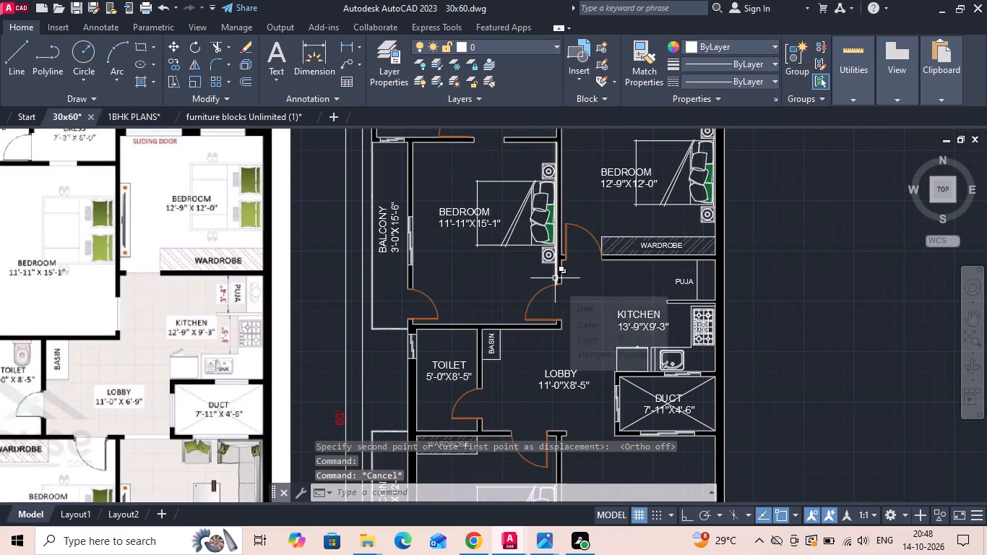
pyautogui.moveTo(661, 239); pyautogui.dragTo(657, 255, button='middle')
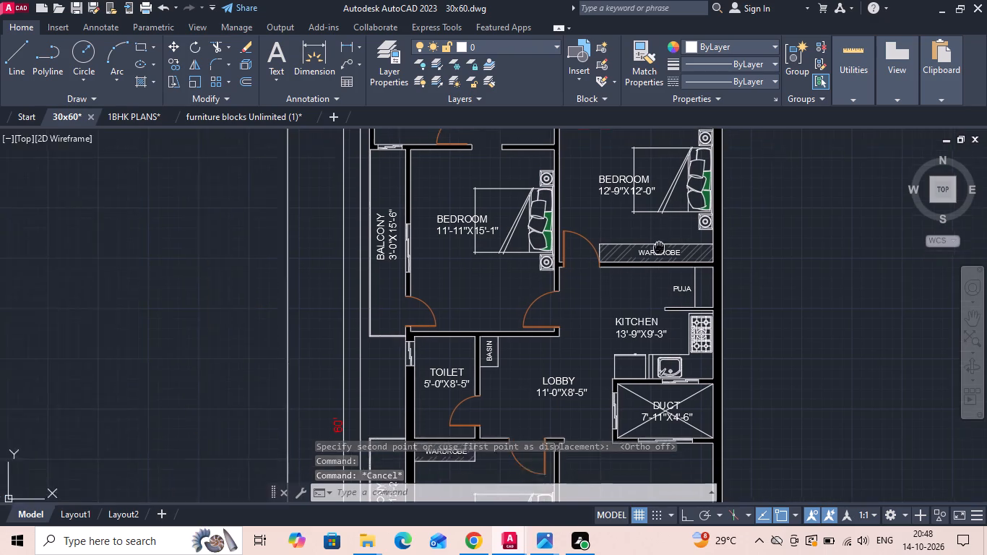
pyautogui.moveTo(657, 255); pyautogui.dragTo(646, 284, button='middle')
pyautogui.click(688, 174)
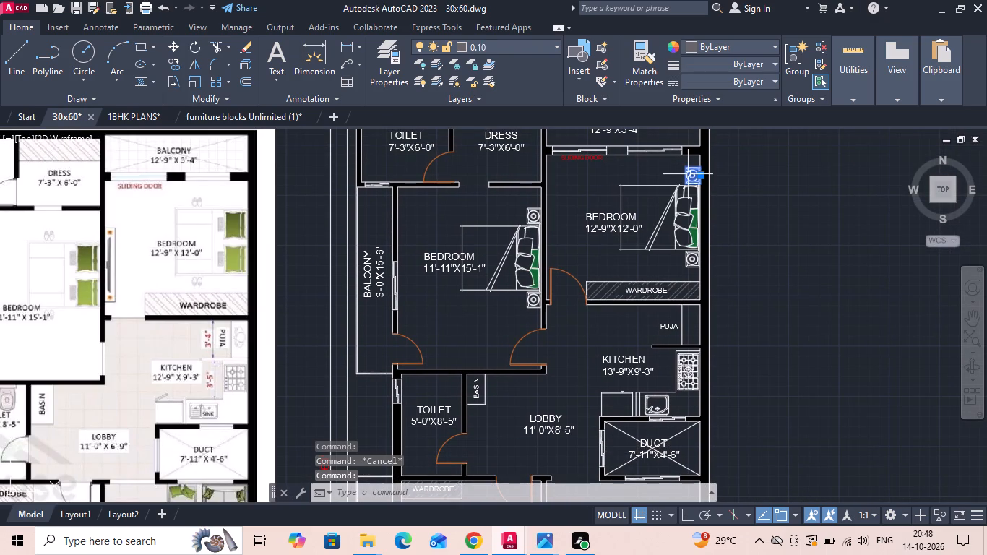
pyautogui.click(696, 267)
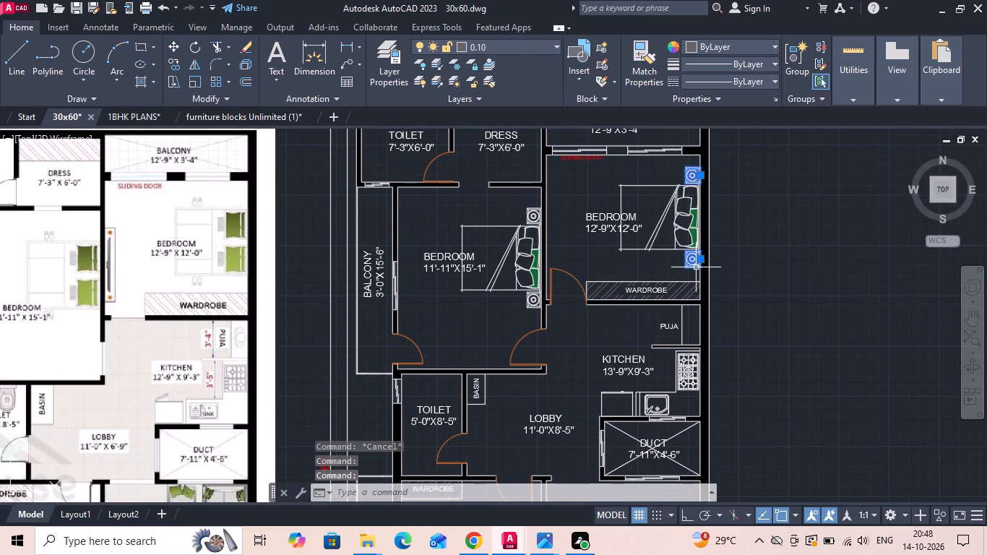
pyautogui.press('Delete')
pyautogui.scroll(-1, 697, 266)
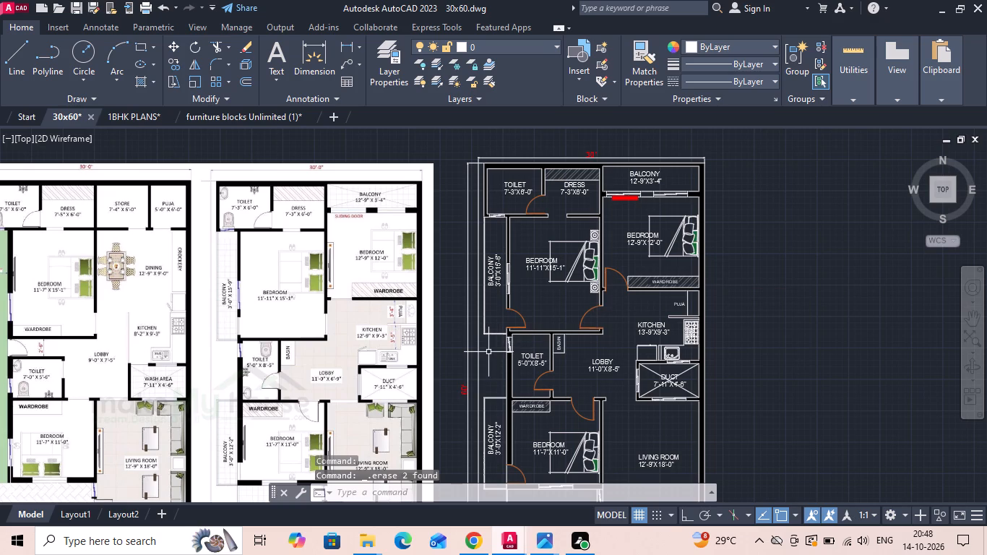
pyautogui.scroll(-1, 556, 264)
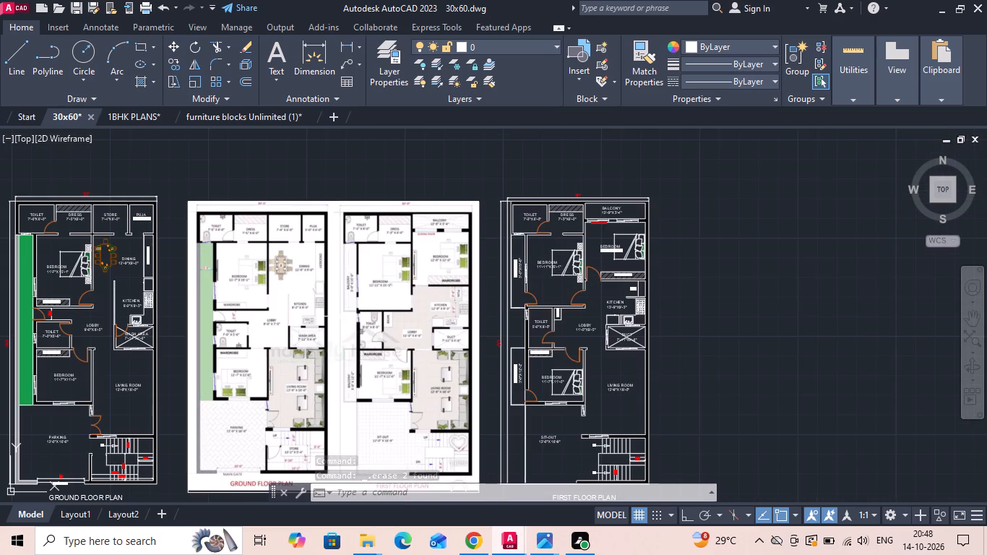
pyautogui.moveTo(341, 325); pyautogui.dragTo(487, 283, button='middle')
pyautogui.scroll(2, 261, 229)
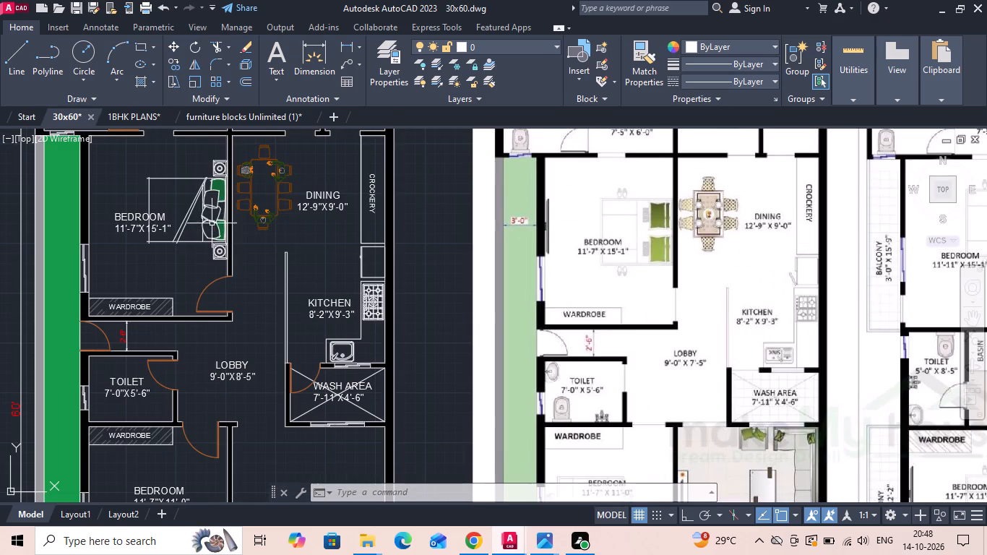
# Copy the bed and both side tables from the ground floor 11'-7"X15'-1" bedroom to empty space outside the plan near the parking.
pyautogui.moveTo(218, 159); pyautogui.dragTo(208, 181)
pyautogui.click(201, 247)
pyautogui.click(200, 223)
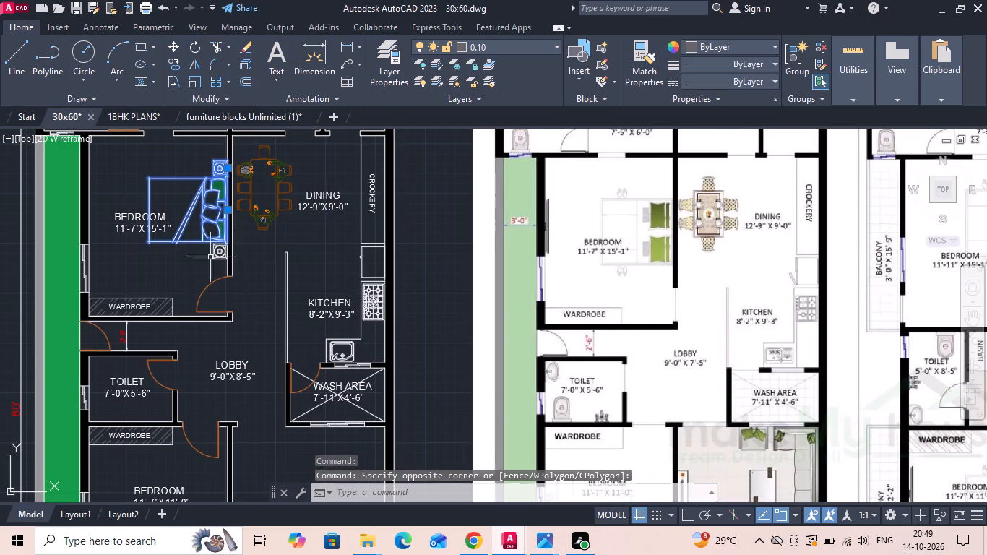
pyautogui.click(223, 250)
pyautogui.rightClick(223, 250)
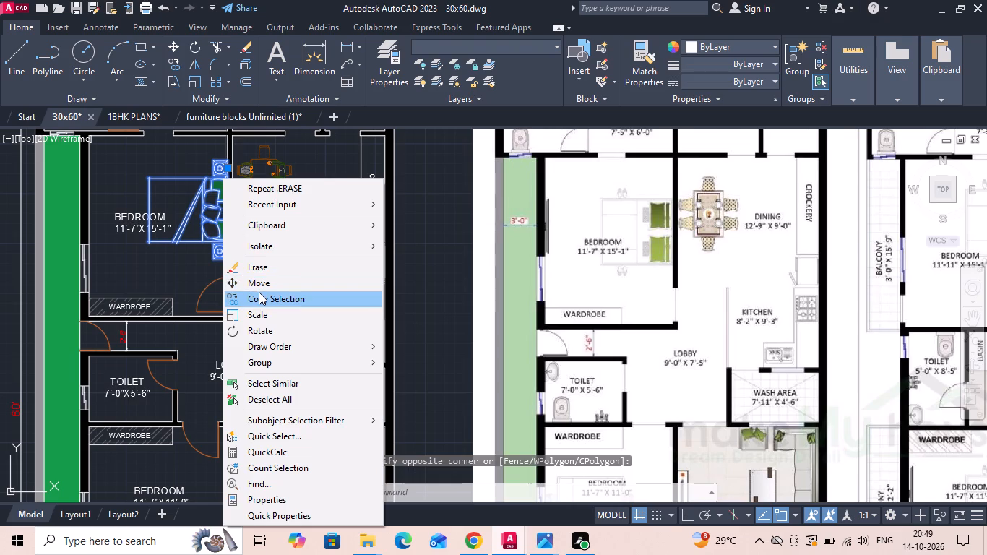
pyautogui.click(259, 293)
pyautogui.scroll(-1, 249, 227)
pyautogui.moveTo(230, 219); pyautogui.dragTo(207, 277)
pyautogui.moveTo(180, 399); pyautogui.dragTo(284, 176, button='middle')
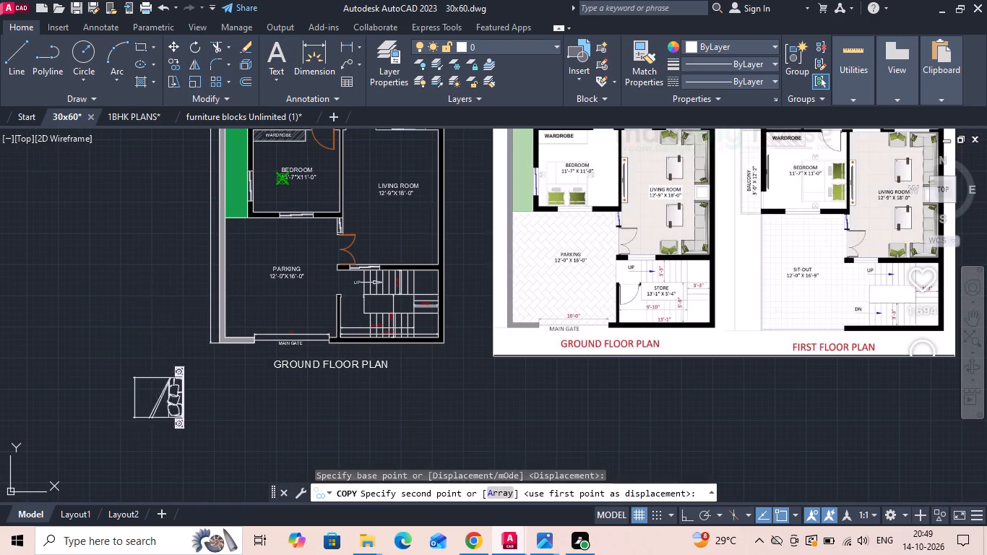
pyautogui.click(136, 329)
pyautogui.press('Escape')
# Rotate the copied bed set a quarter turn clockwise with Ortho on, so its headboard faces the parking side.
pyautogui.moveTo(178, 267); pyautogui.dragTo(129, 322)
pyautogui.click(73, 362)
pyautogui.rightClick(72, 362)
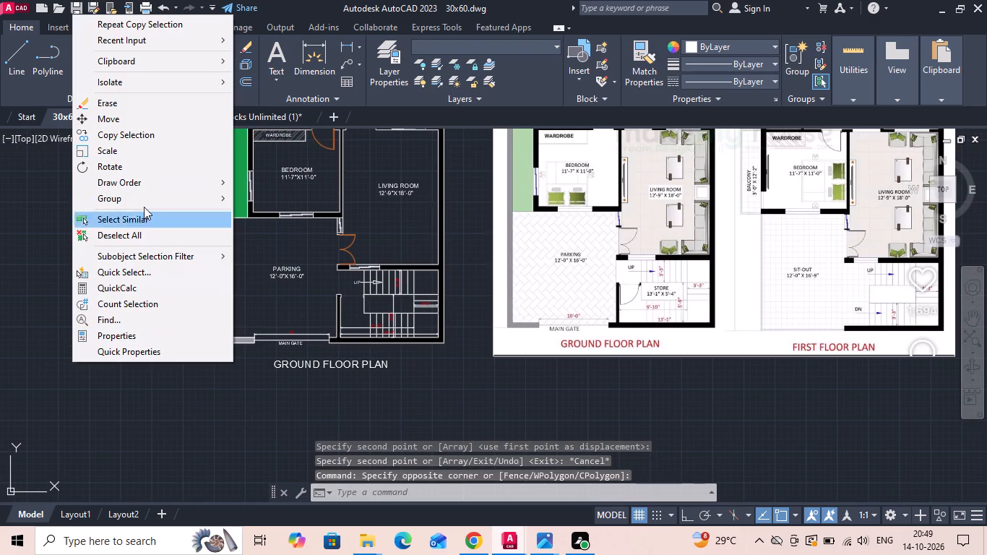
pyautogui.click(124, 170)
pyautogui.moveTo(156, 207); pyautogui.dragTo(158, 222)
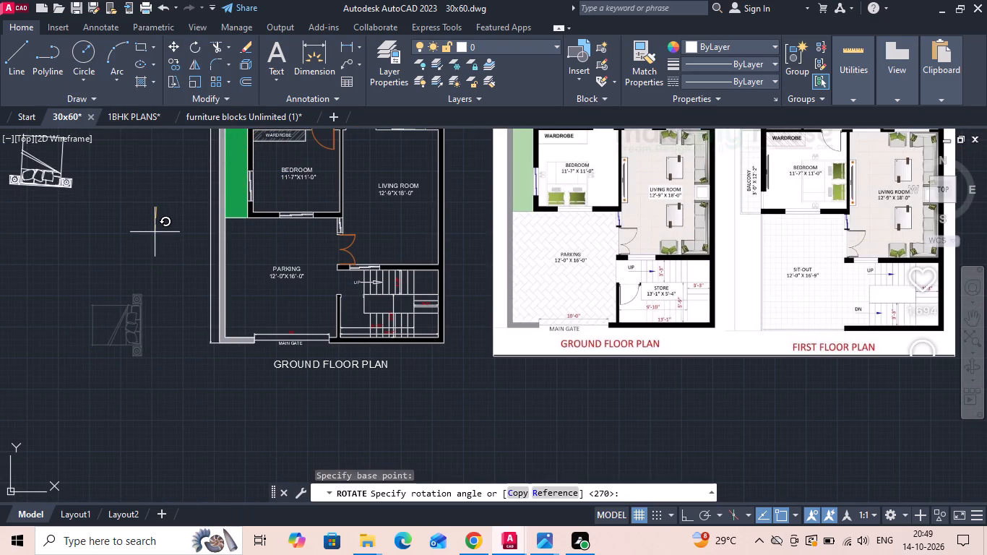
pyautogui.press('F8')
pyautogui.click(154, 232)
pyautogui.moveTo(147, 241); pyautogui.dragTo(272, 366, button='middle')
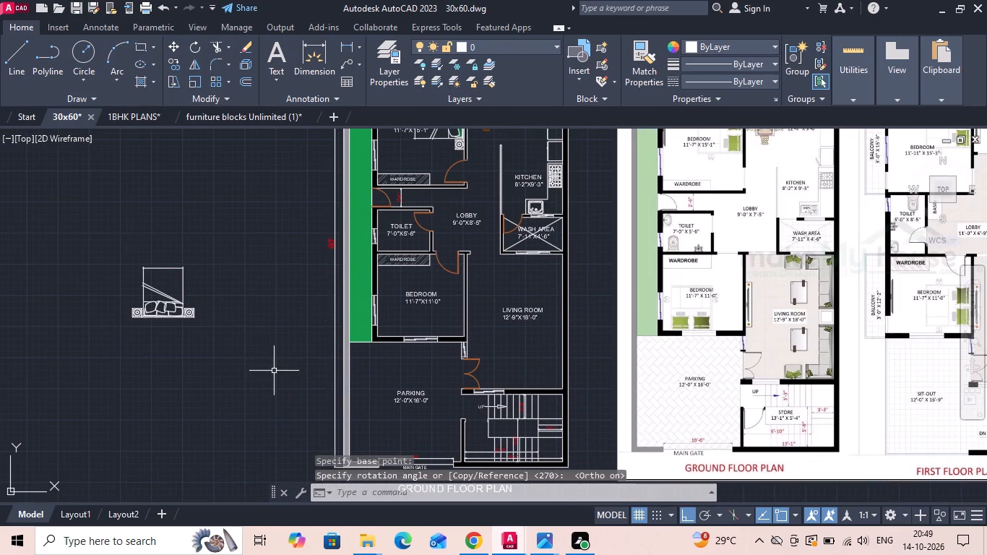
# Move the rotated bed set by its side table corner to the inner corner of the ground floor 11'-7"X11'-0" bedroom, against the parking wall.
pyautogui.moveTo(274, 372); pyautogui.dragTo(264, 368)
pyautogui.click(119, 236)
pyautogui.rightClick(117, 234)
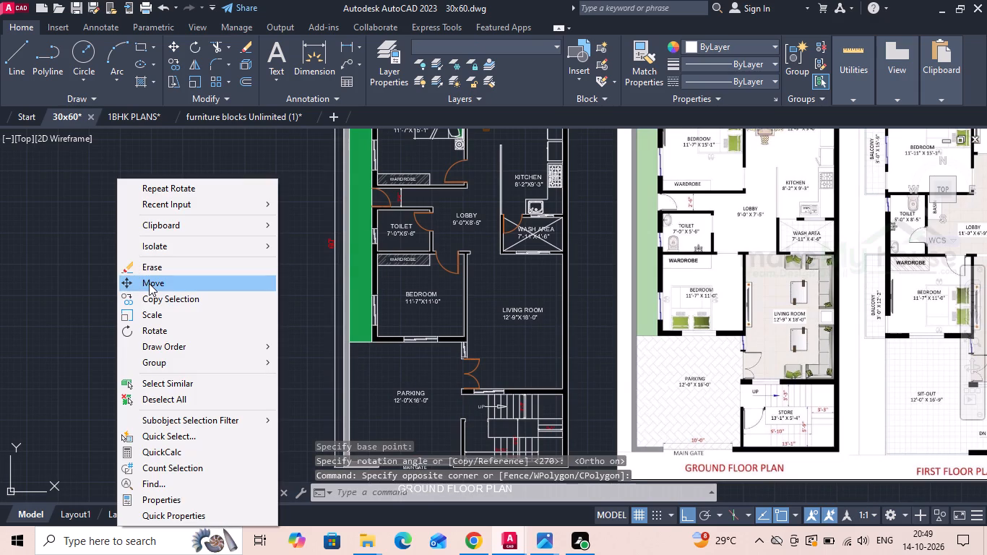
pyautogui.click(149, 283)
pyautogui.scroll(3, 150, 307)
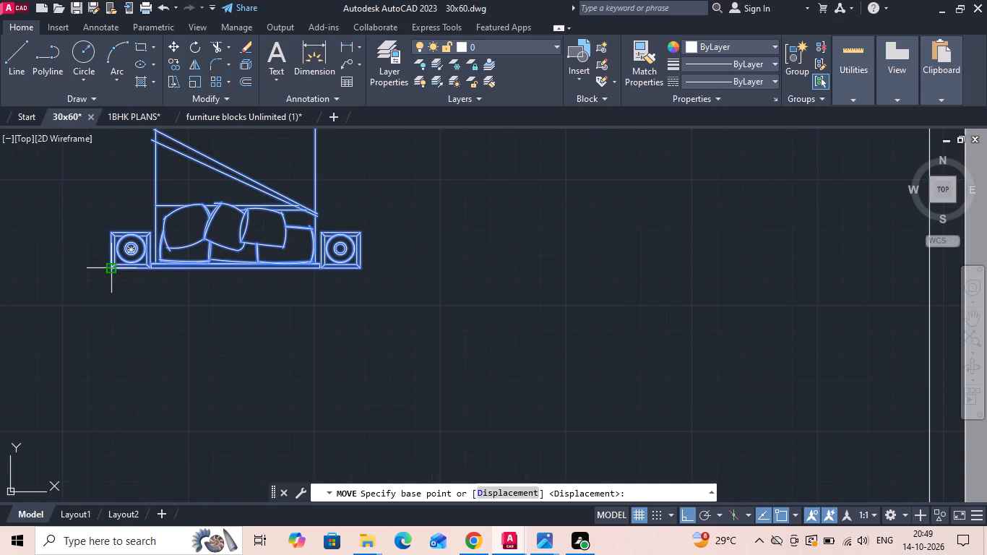
pyautogui.click(108, 272)
pyautogui.scroll(-2, 108, 272)
pyautogui.scroll(2, 490, 298)
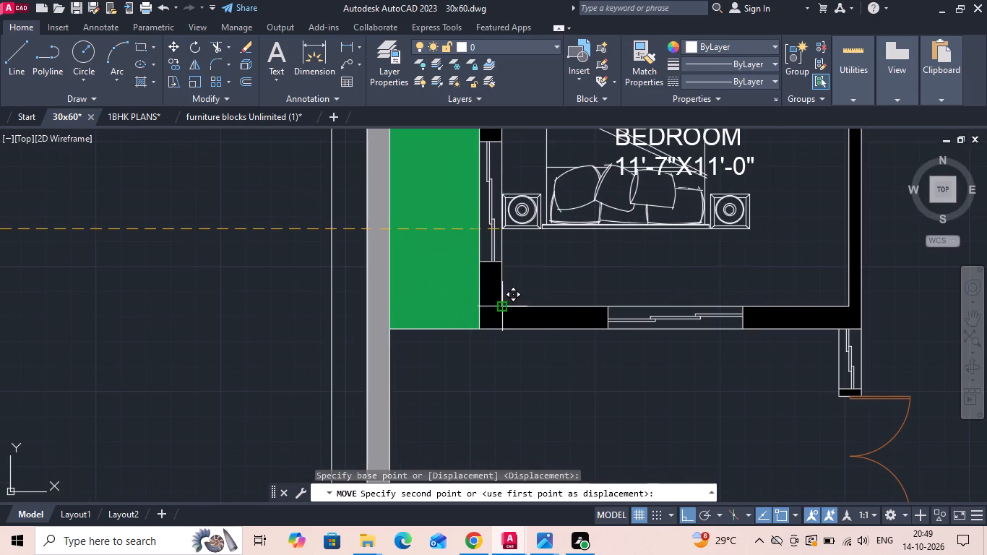
pyautogui.click(499, 309)
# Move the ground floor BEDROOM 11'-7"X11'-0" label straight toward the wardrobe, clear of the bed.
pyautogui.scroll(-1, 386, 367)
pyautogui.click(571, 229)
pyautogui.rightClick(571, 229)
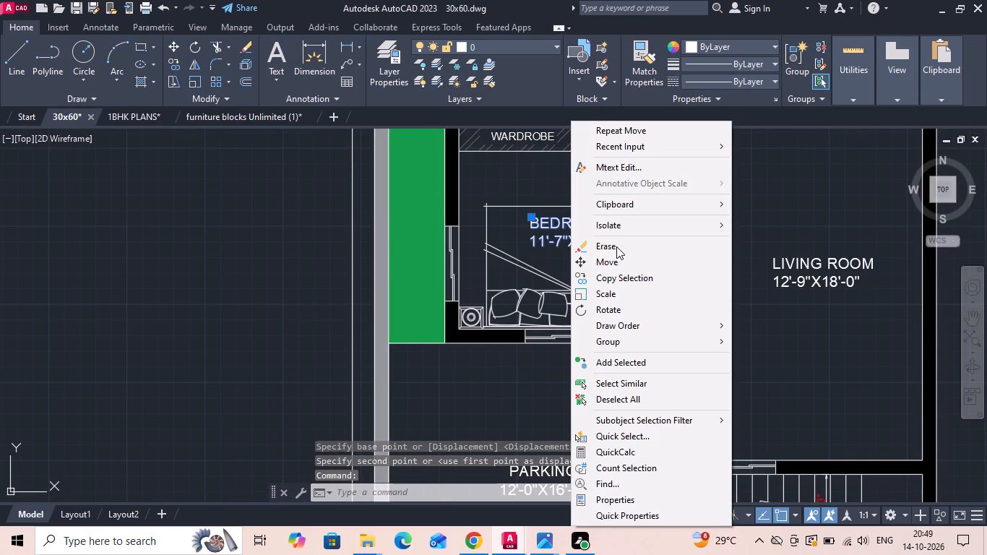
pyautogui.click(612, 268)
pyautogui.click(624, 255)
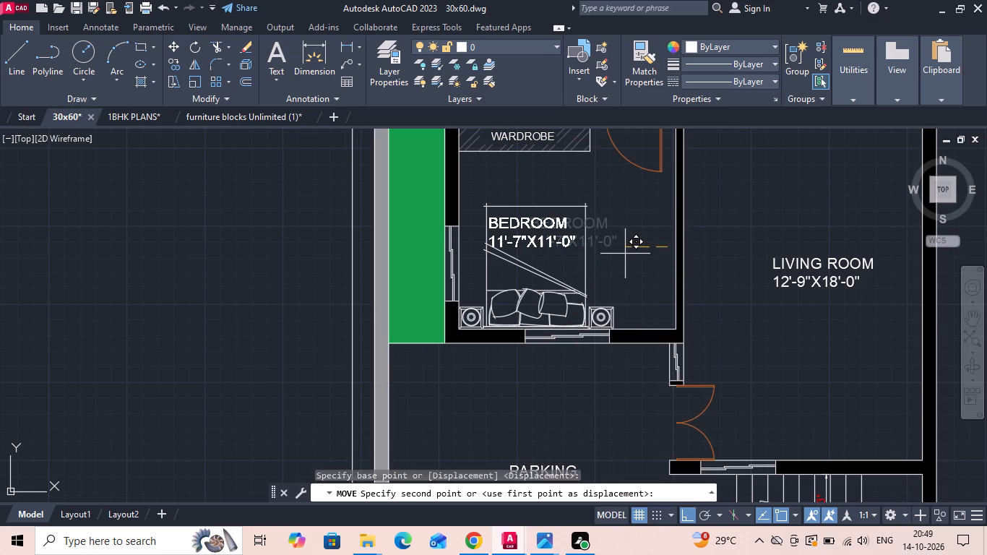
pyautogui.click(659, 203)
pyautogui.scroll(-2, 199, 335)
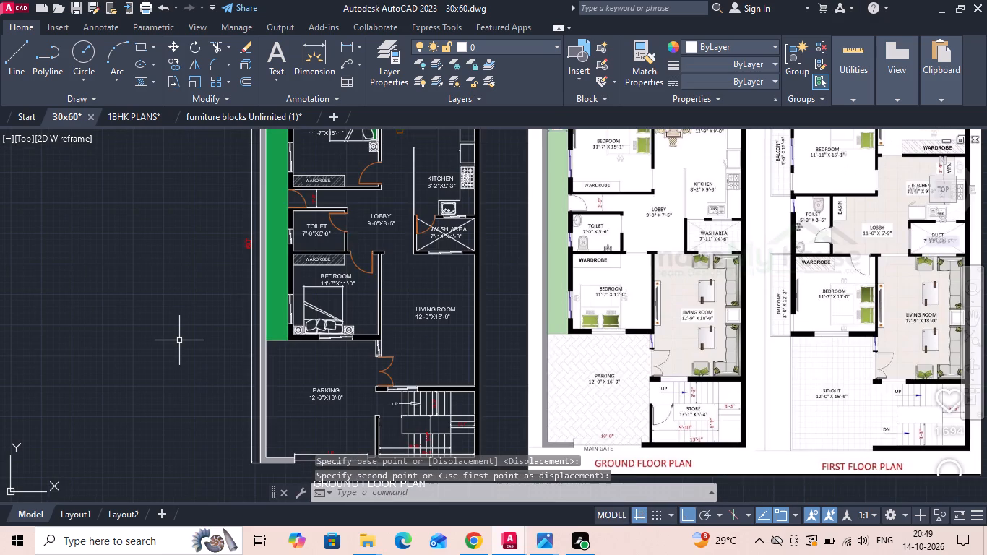
# Move the ground floor BEDROOM 11'-7"X11'-0" label straight back toward the bed, over its foot end.
pyautogui.scroll(1, 337, 293)
pyautogui.click(355, 262)
pyautogui.rightClick(355, 262)
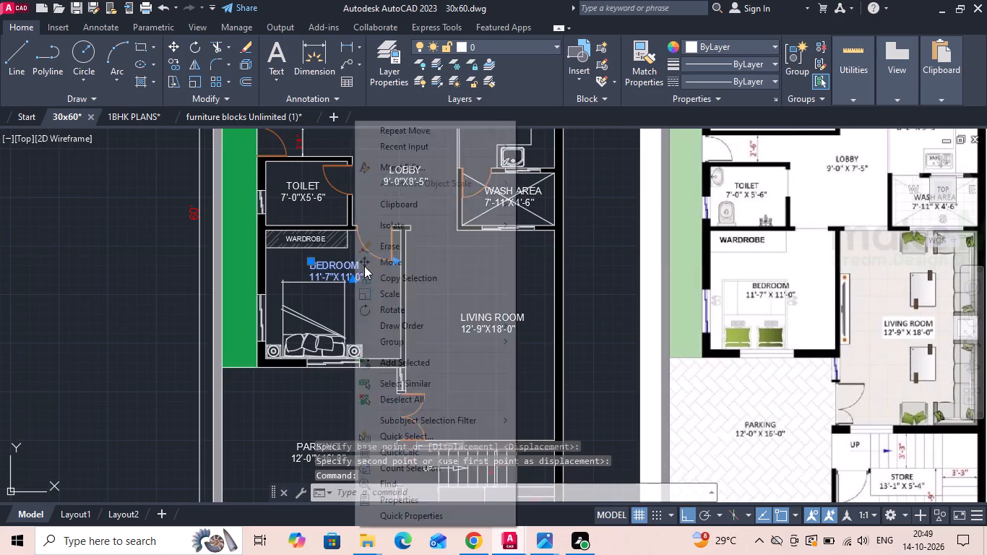
pyautogui.click(414, 263)
pyautogui.click(455, 278)
pyautogui.click(454, 304)
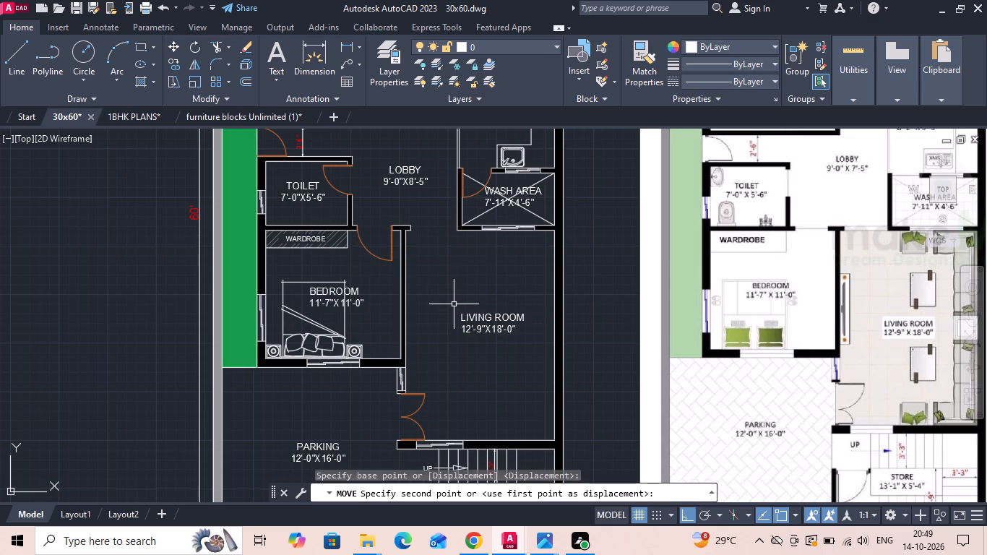
# Save the 30x60 drawing.
pyautogui.hotkey('ctrl', 's')
pyautogui.hotkey('ctrl', 's')
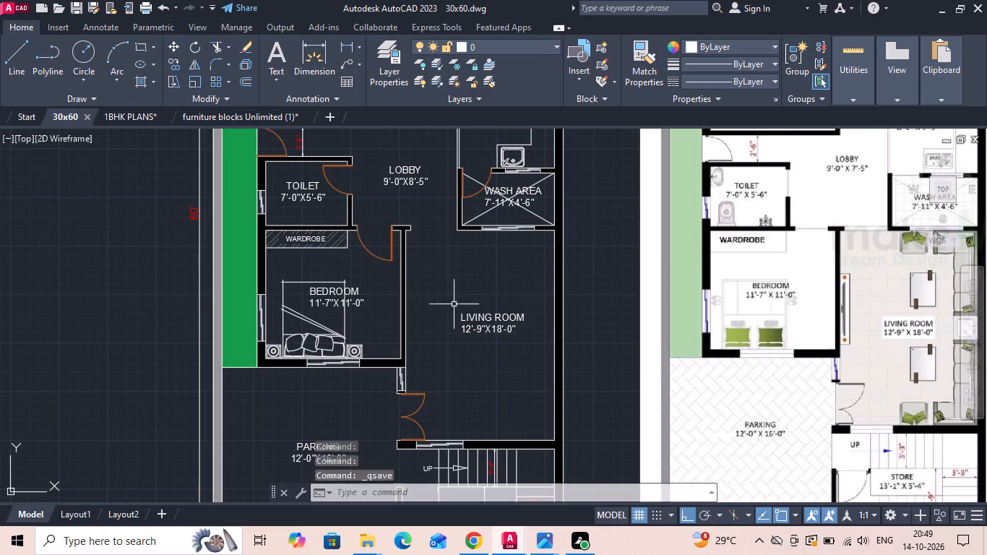
pyautogui.scroll(-2, 351, 335)
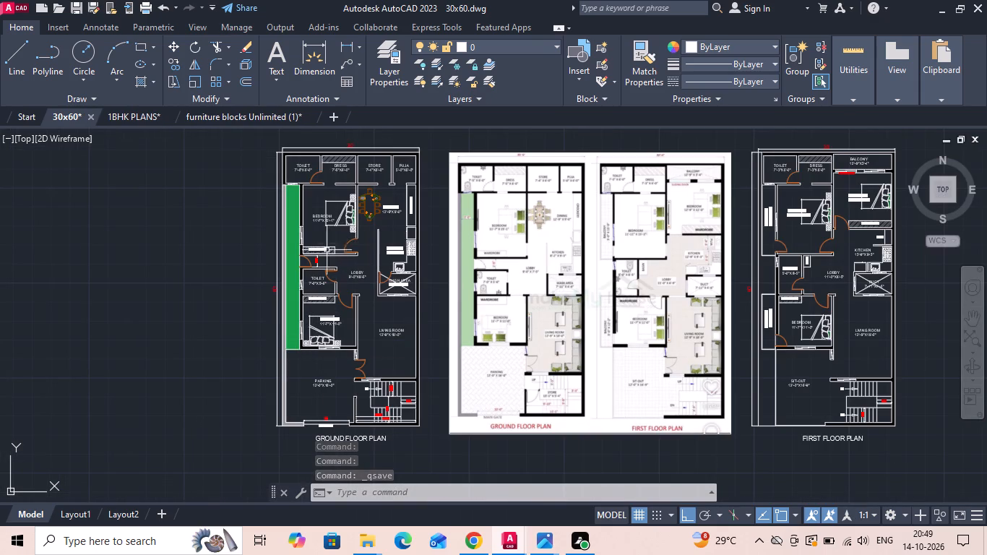
pyautogui.scroll(2, 303, 270)
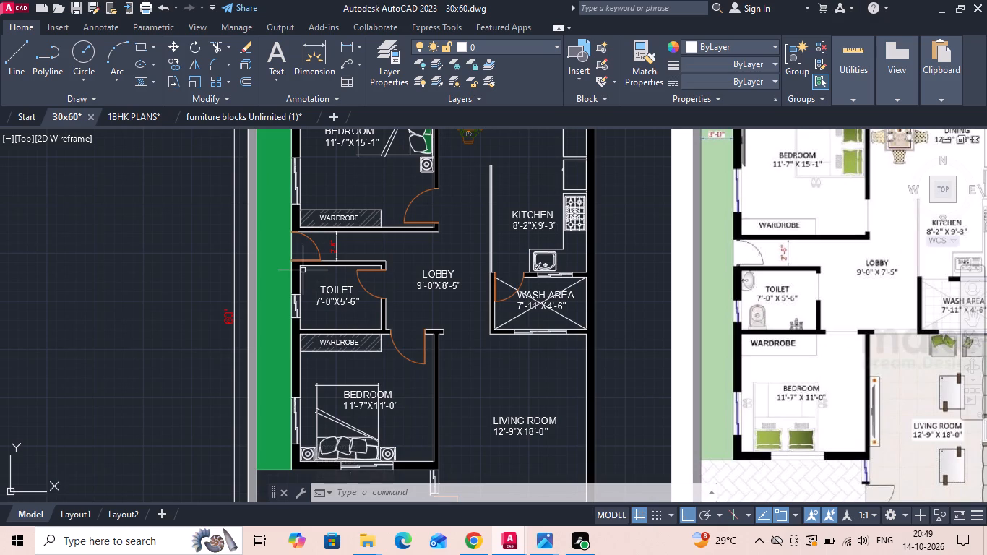
pyautogui.hotkey('ctrl', 's')
# Open the Cushioned_furniture drawing from the Downloads folder.
pyautogui.click(14, 5)
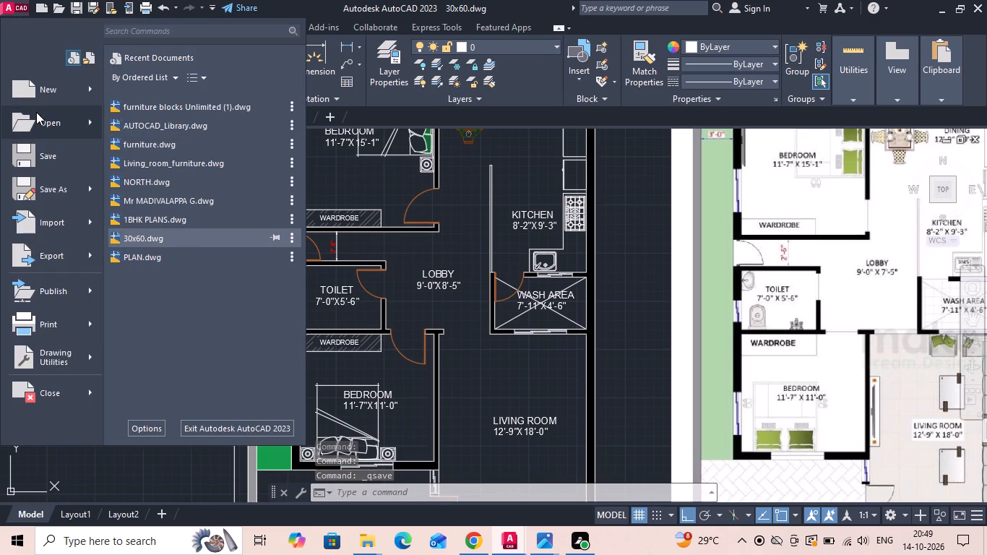
pyautogui.click(37, 117)
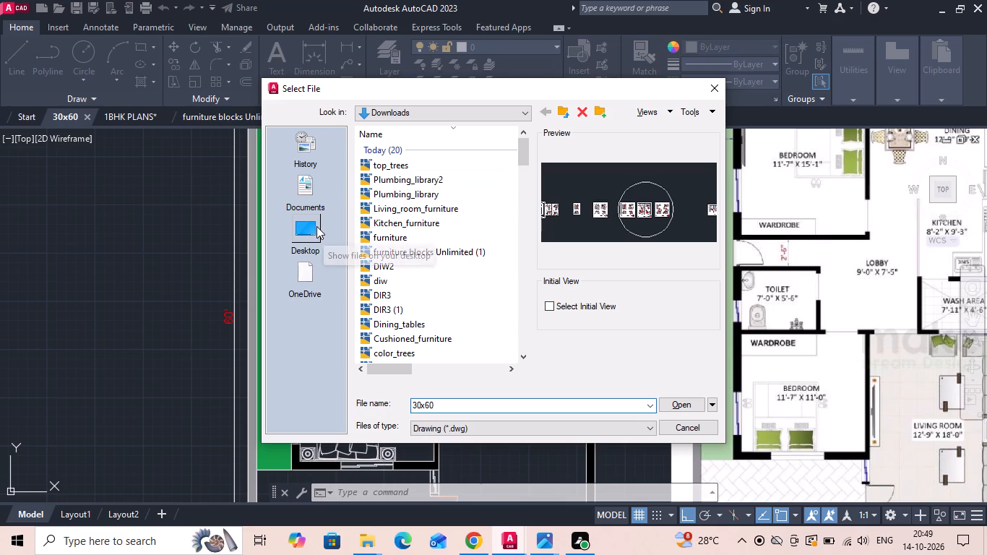
pyautogui.click(400, 340)
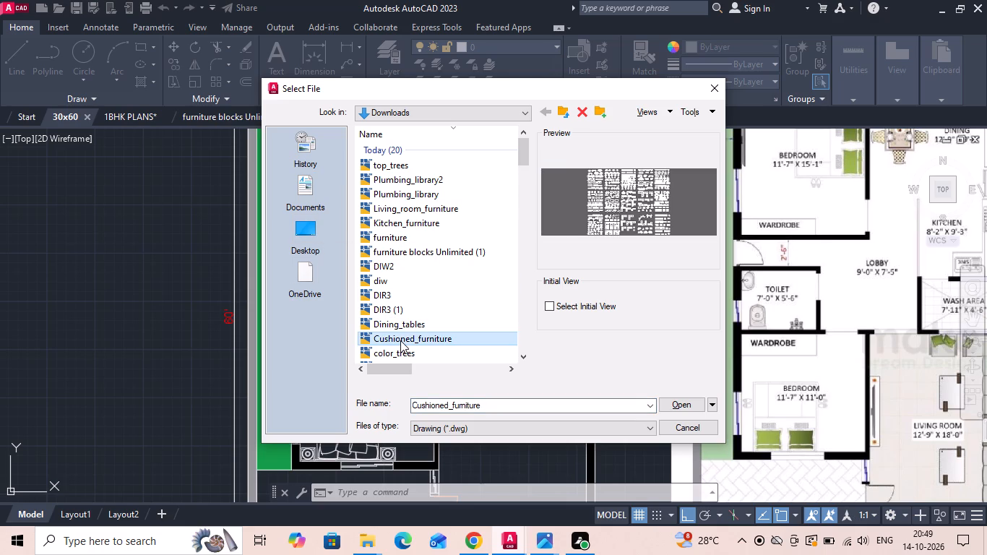
pyautogui.click(679, 404)
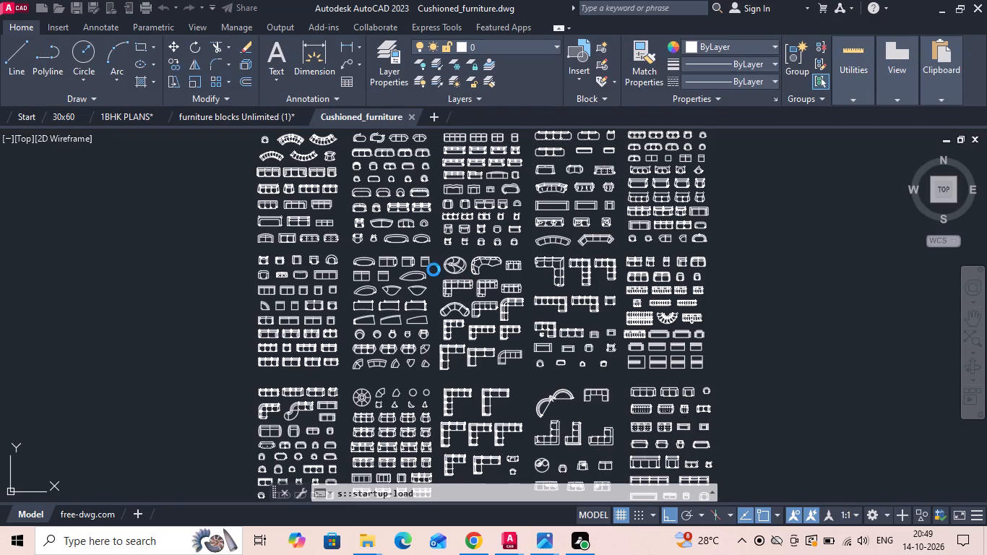
# Examine the sofa blocks in Cushioned_furniture and compare them with the living room seating in the 30x60 reference plan.
pyautogui.moveTo(433, 270); pyautogui.dragTo(411, 379, button='middle')
pyautogui.scroll(3, 374, 260)
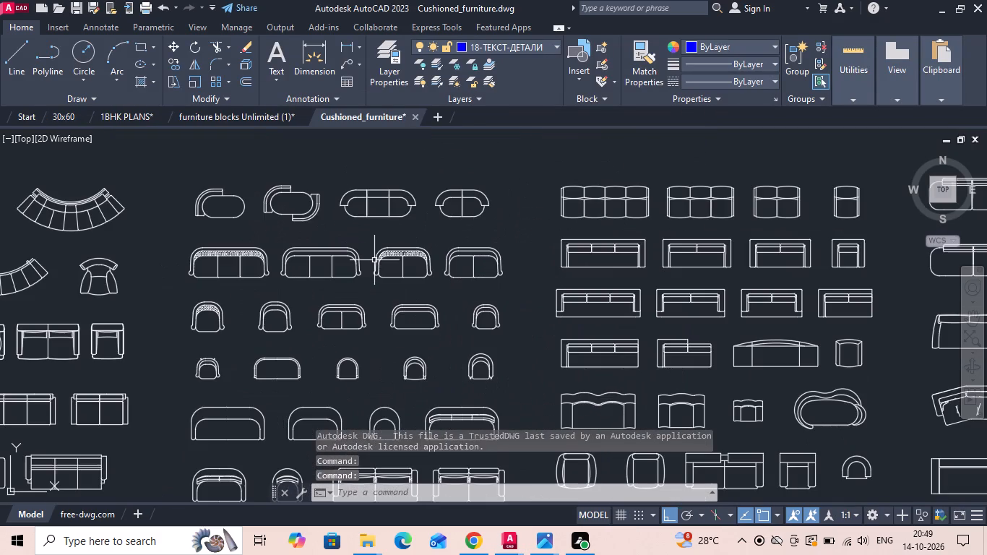
pyautogui.scroll(-3, 445, 131)
pyautogui.scroll(-3, 416, 332)
pyautogui.scroll(3, 423, 378)
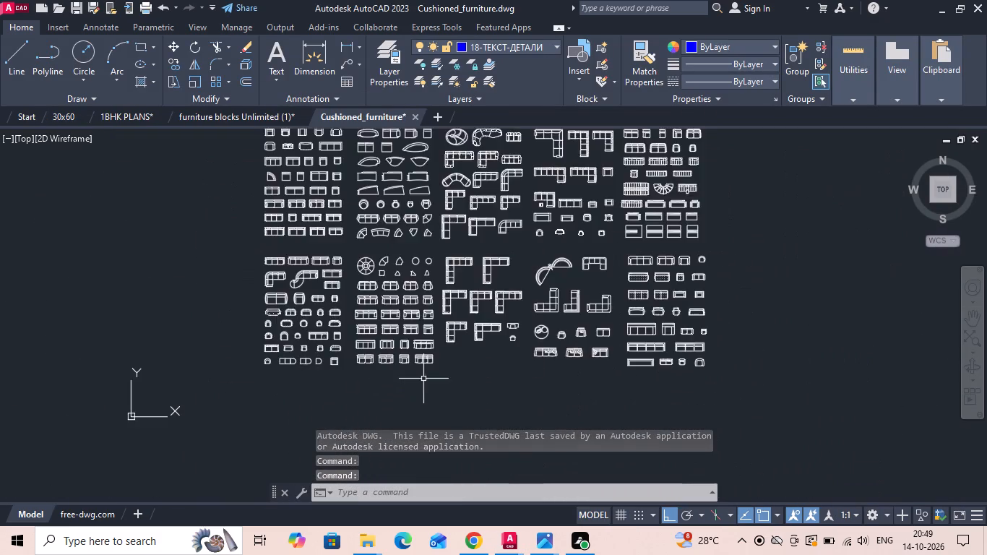
pyautogui.scroll(3, 417, 332)
pyautogui.scroll(-1, 400, 353)
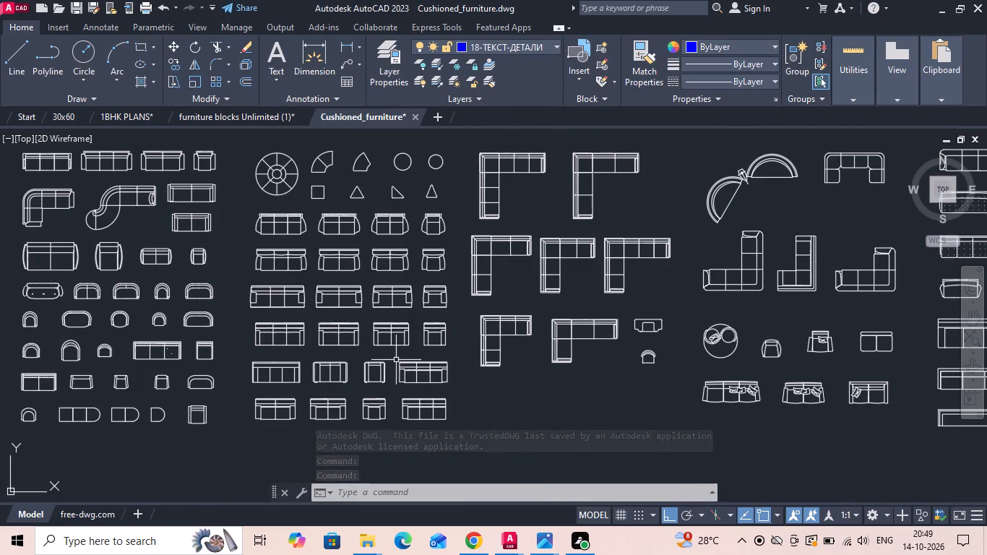
pyautogui.scroll(-1, 395, 374)
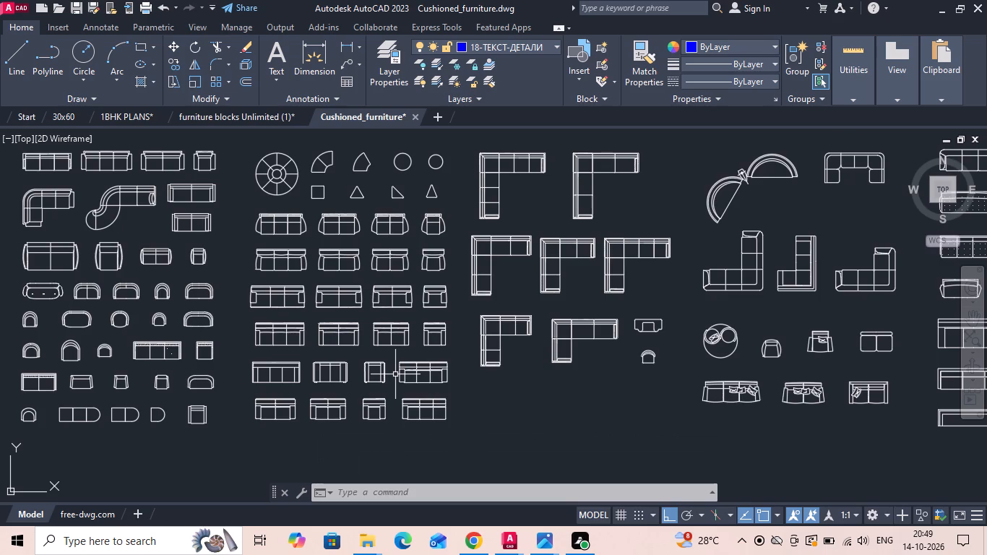
pyautogui.scroll(2, 603, 386)
pyautogui.scroll(-1, 634, 397)
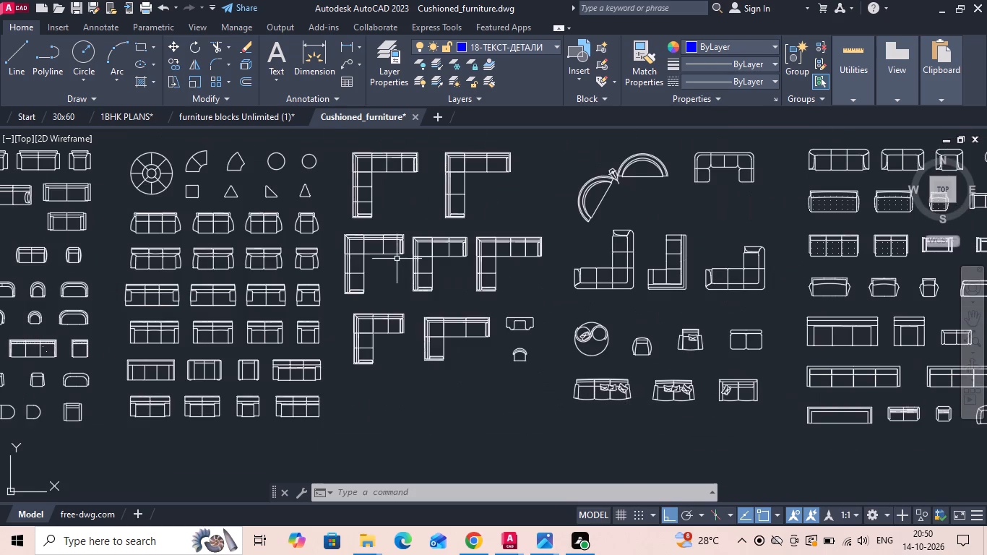
pyautogui.scroll(2, 395, 256)
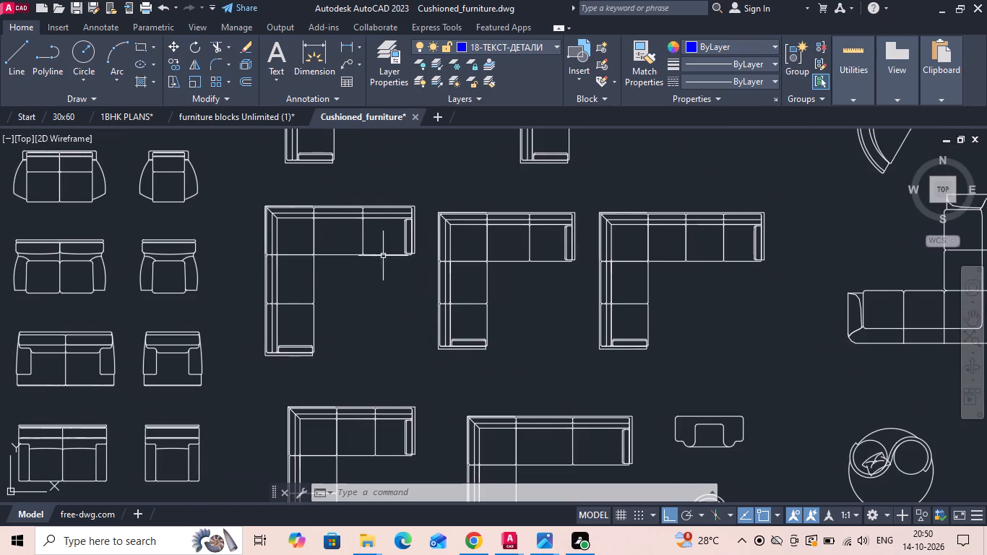
pyautogui.click(65, 122)
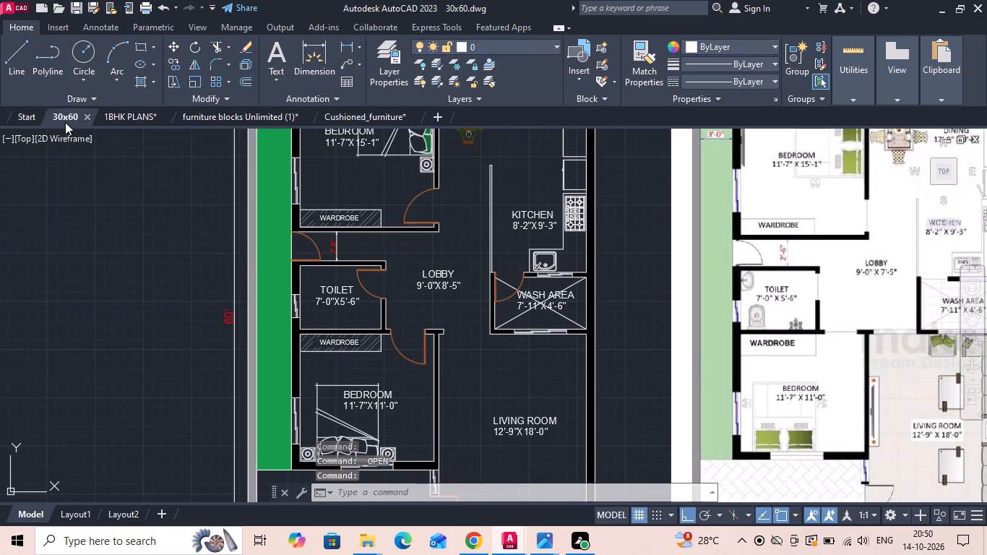
pyautogui.moveTo(722, 340); pyautogui.dragTo(346, 324, button='middle')
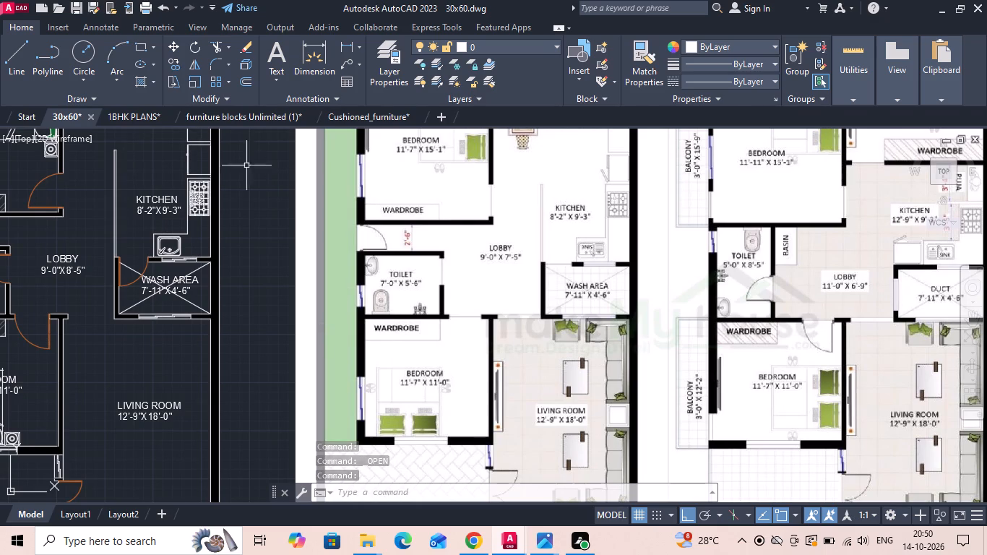
pyautogui.click(357, 116)
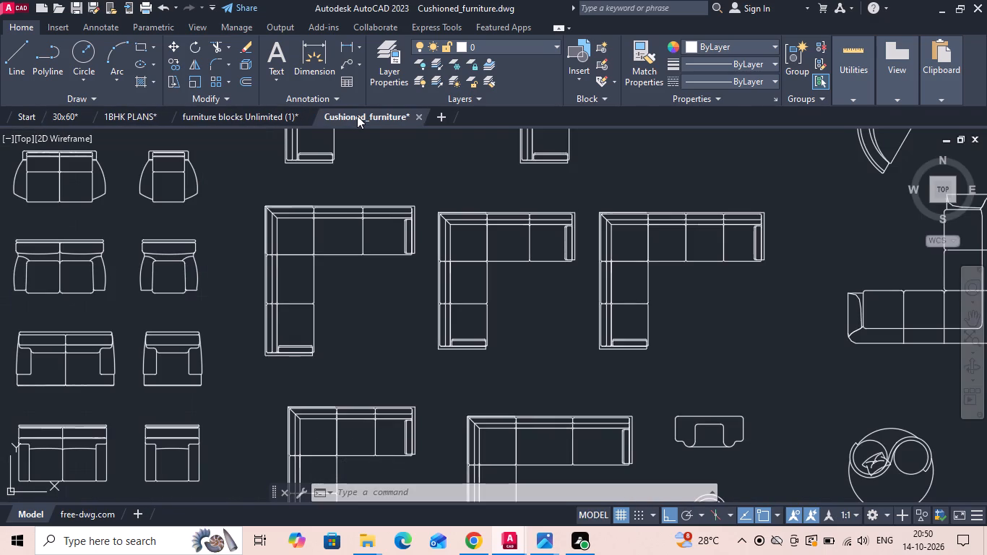
pyautogui.scroll(-1, 374, 212)
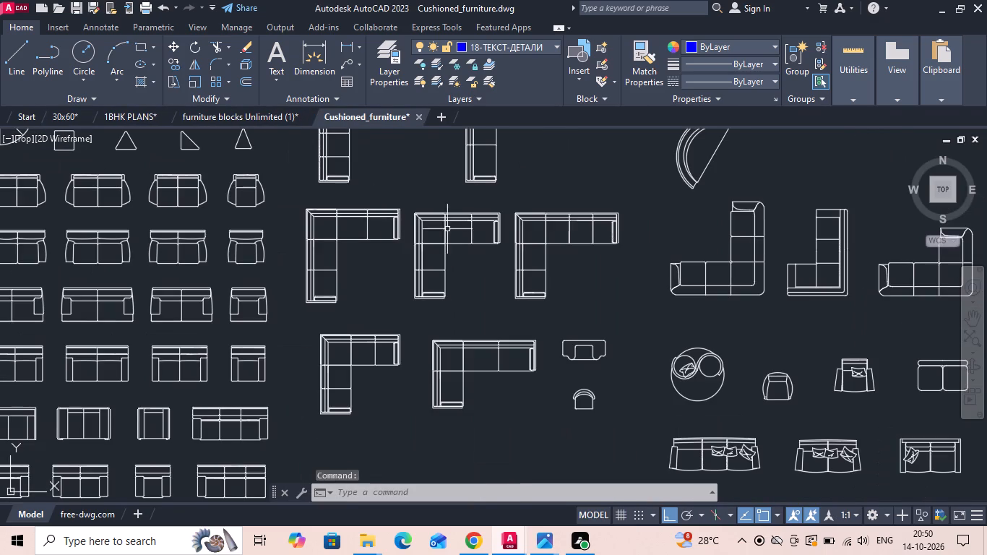
# Examine the L-shaped sofa blocks in Cushioned_furniture and compare them with the living room seating in the 30x60 reference plan.
pyautogui.click(539, 244)
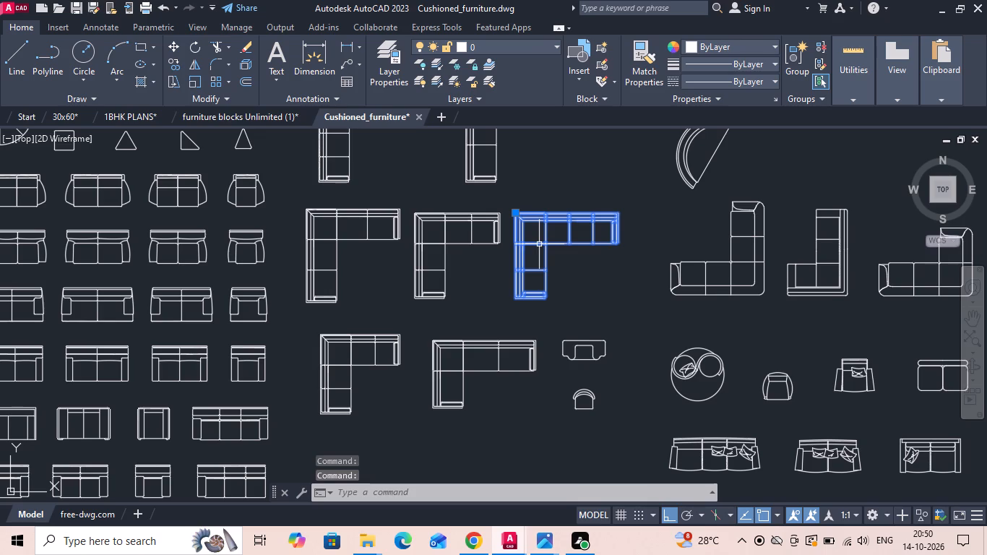
pyautogui.scroll(-1, 491, 277)
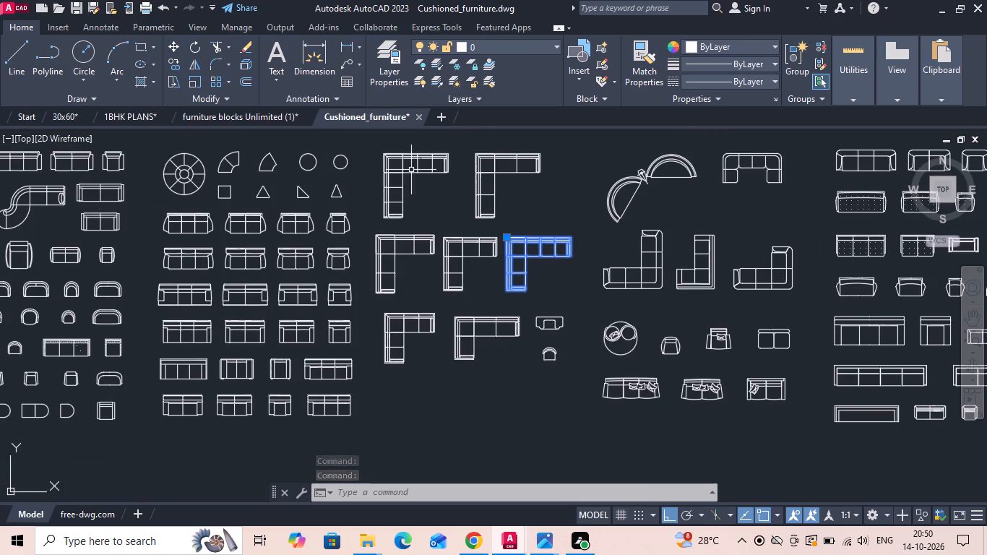
pyautogui.moveTo(444, 255); pyautogui.dragTo(460, 291, button='middle')
pyautogui.scroll(-2, 462, 294)
pyautogui.scroll(1, 608, 311)
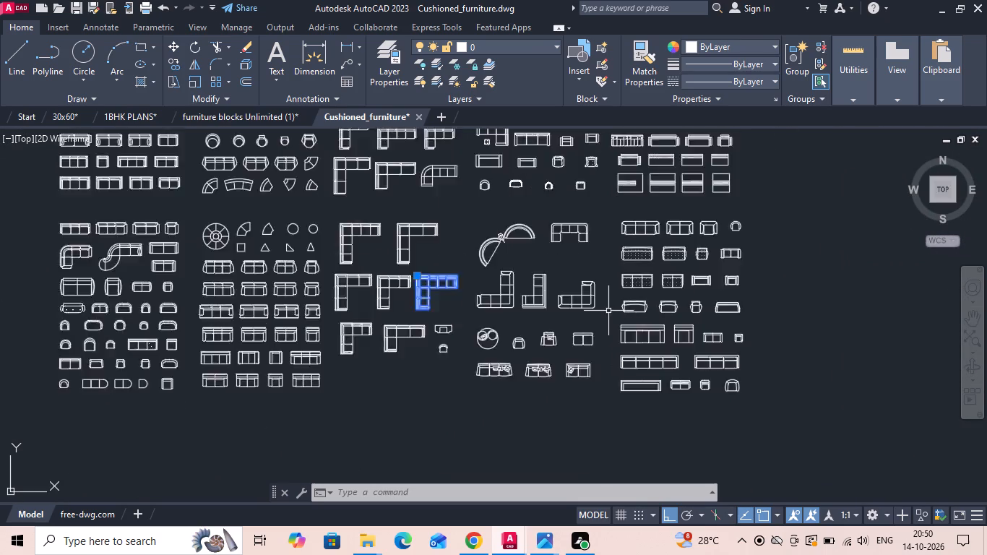
pyautogui.scroll(1, 608, 311)
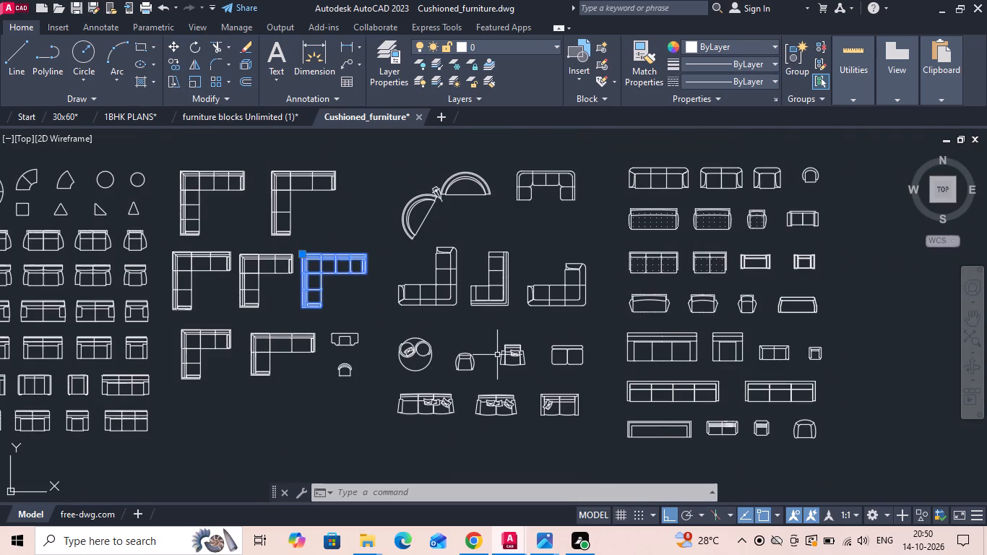
pyautogui.scroll(-1, 501, 383)
pyautogui.moveTo(479, 242); pyautogui.dragTo(479, 350, button='middle')
pyautogui.scroll(2, 367, 289)
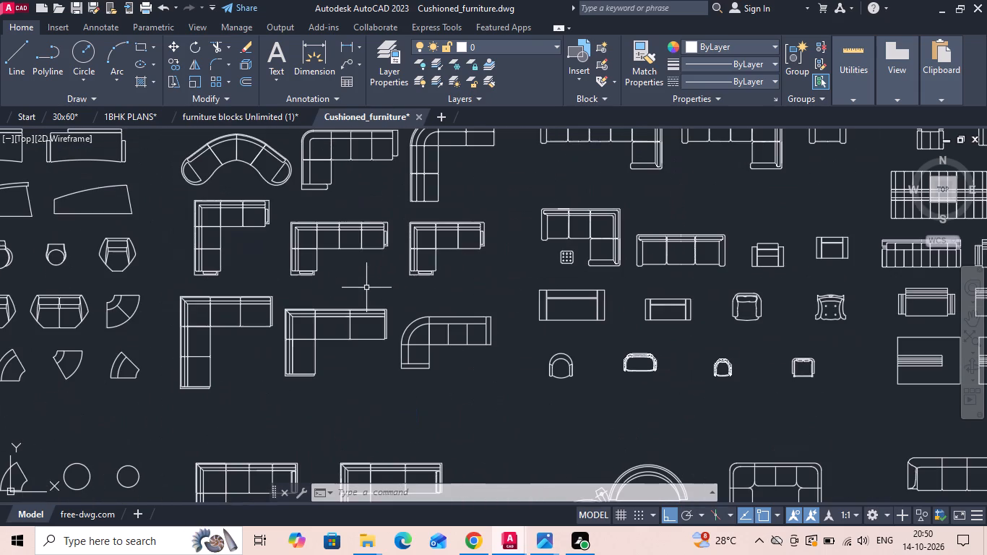
pyautogui.click(72, 116)
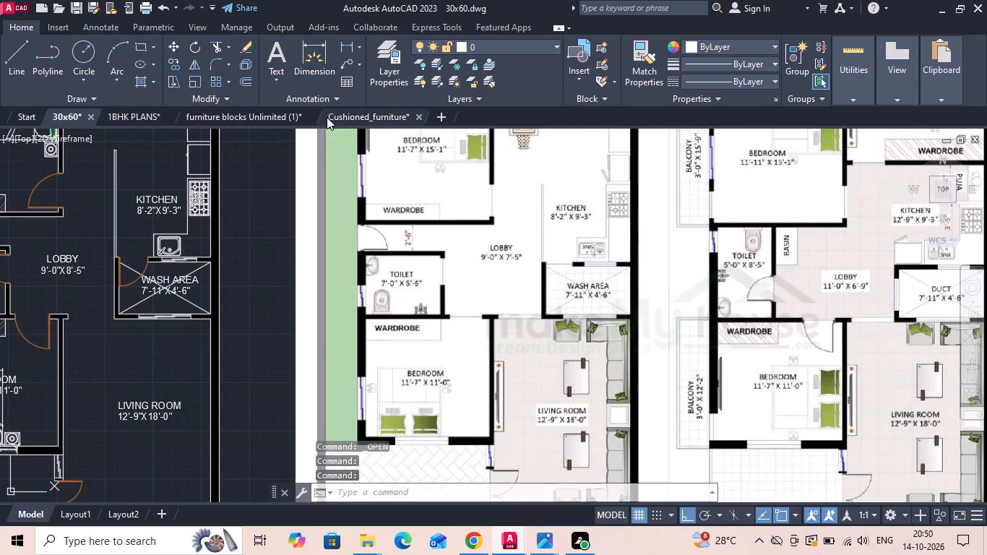
pyautogui.click(354, 115)
pyautogui.press('Escape')
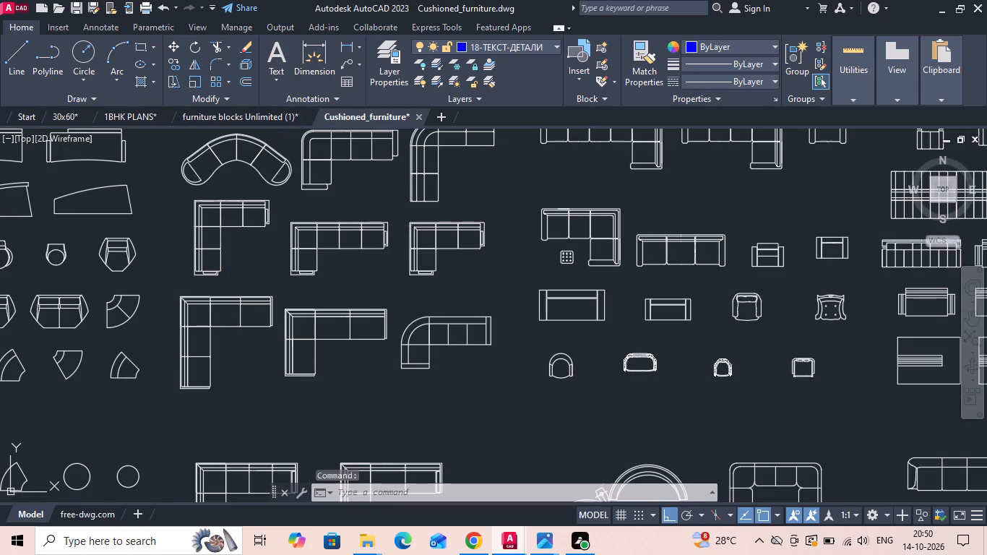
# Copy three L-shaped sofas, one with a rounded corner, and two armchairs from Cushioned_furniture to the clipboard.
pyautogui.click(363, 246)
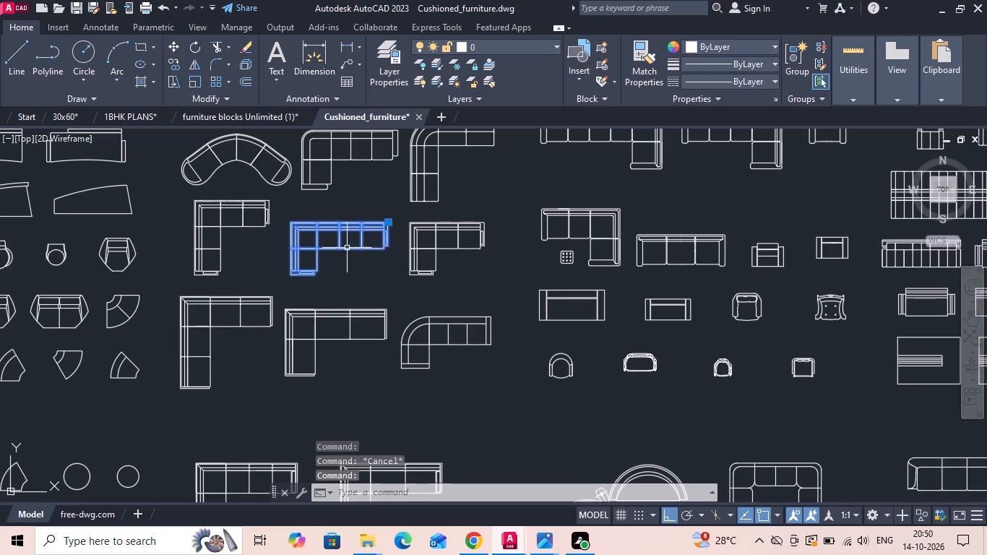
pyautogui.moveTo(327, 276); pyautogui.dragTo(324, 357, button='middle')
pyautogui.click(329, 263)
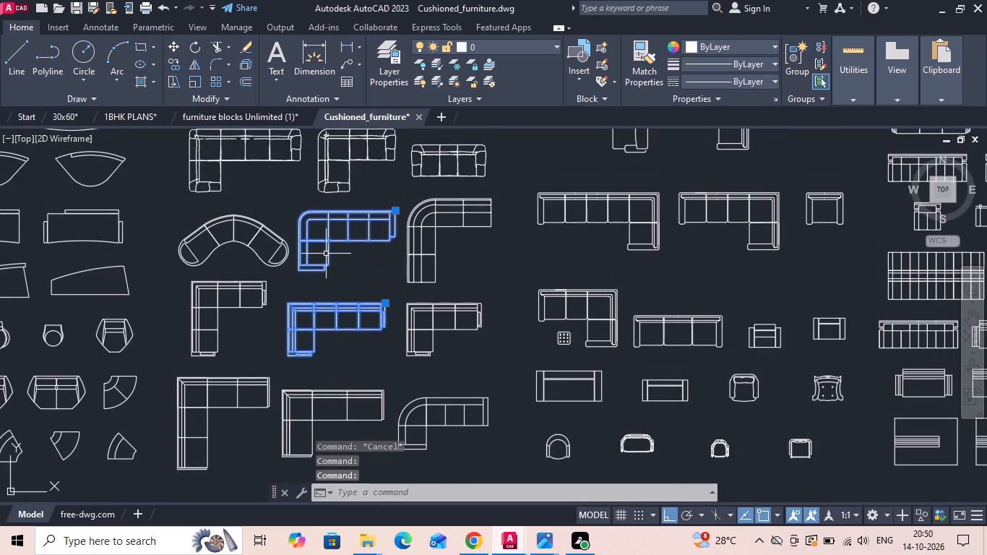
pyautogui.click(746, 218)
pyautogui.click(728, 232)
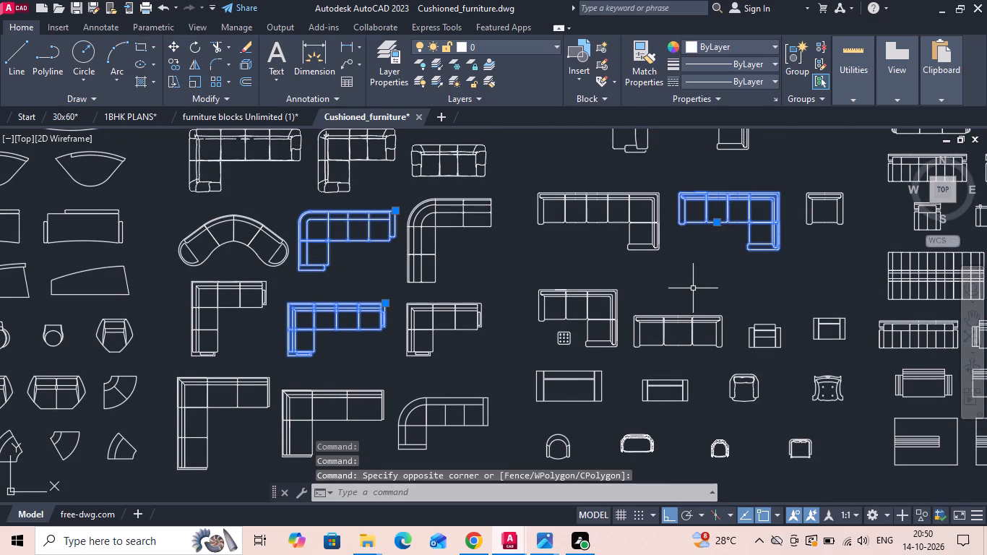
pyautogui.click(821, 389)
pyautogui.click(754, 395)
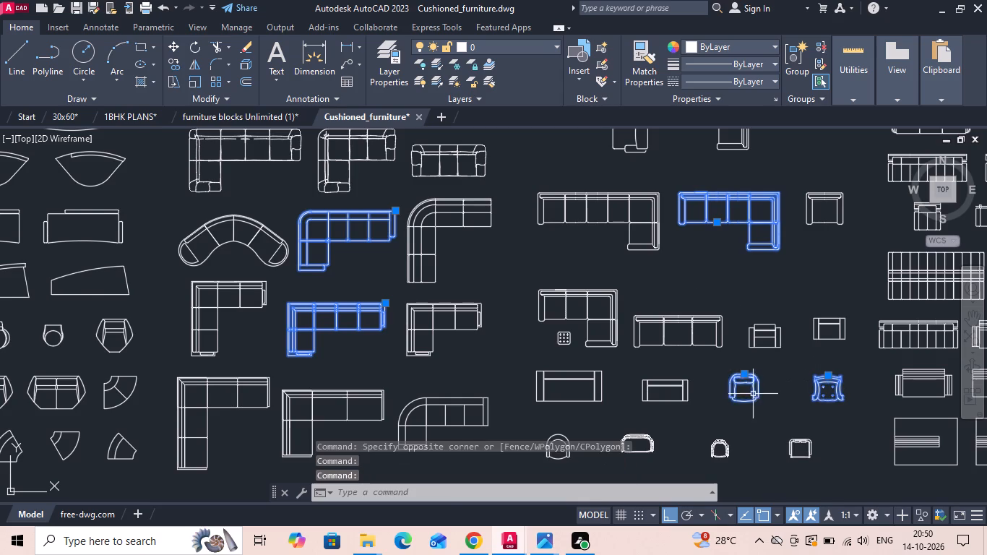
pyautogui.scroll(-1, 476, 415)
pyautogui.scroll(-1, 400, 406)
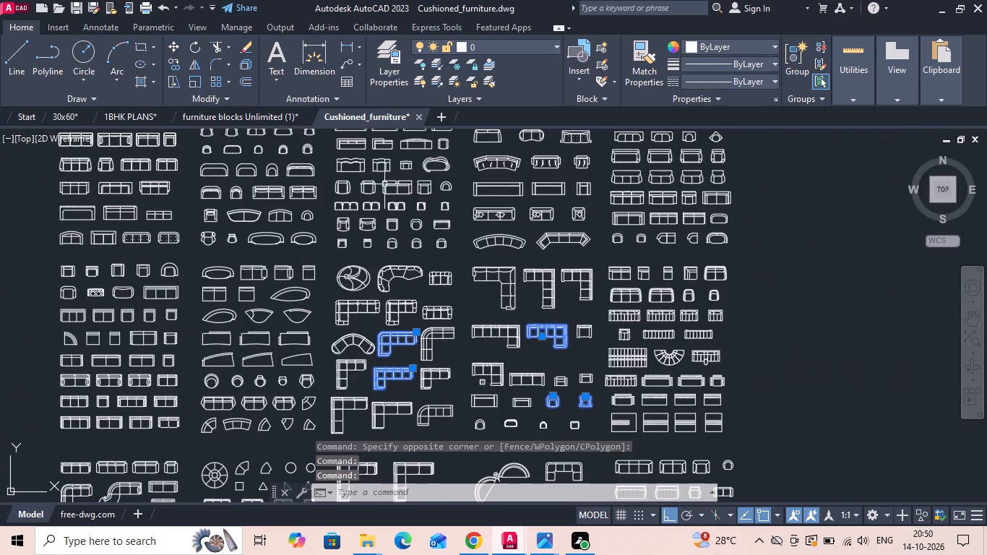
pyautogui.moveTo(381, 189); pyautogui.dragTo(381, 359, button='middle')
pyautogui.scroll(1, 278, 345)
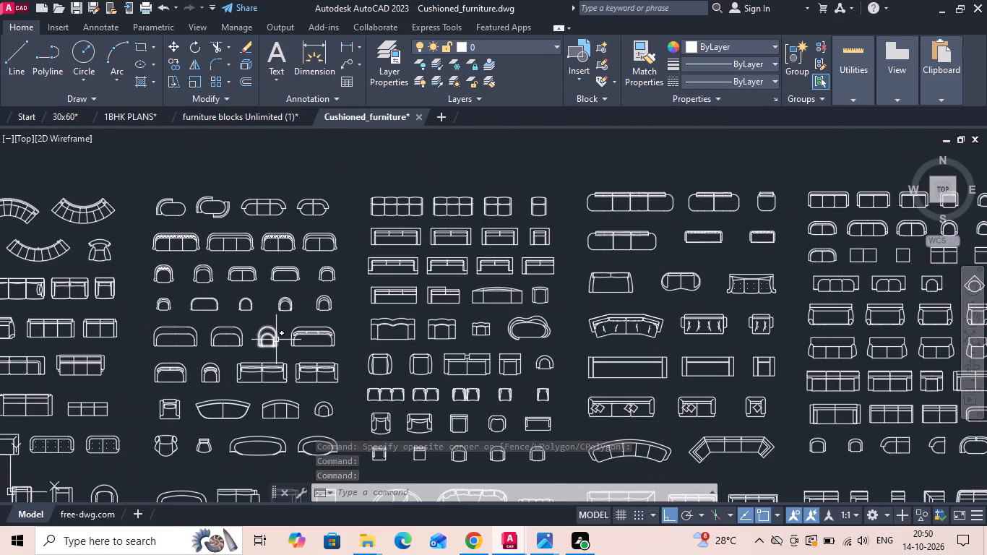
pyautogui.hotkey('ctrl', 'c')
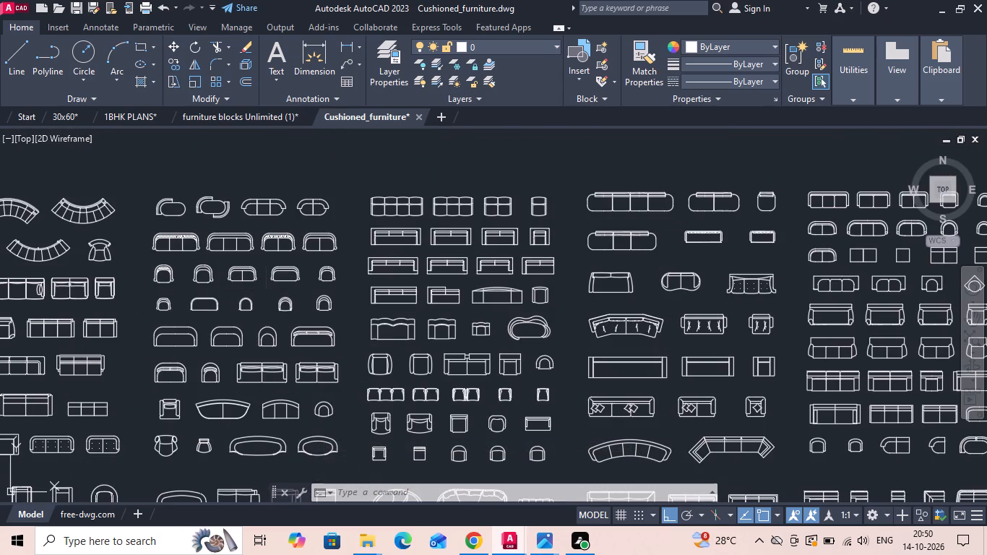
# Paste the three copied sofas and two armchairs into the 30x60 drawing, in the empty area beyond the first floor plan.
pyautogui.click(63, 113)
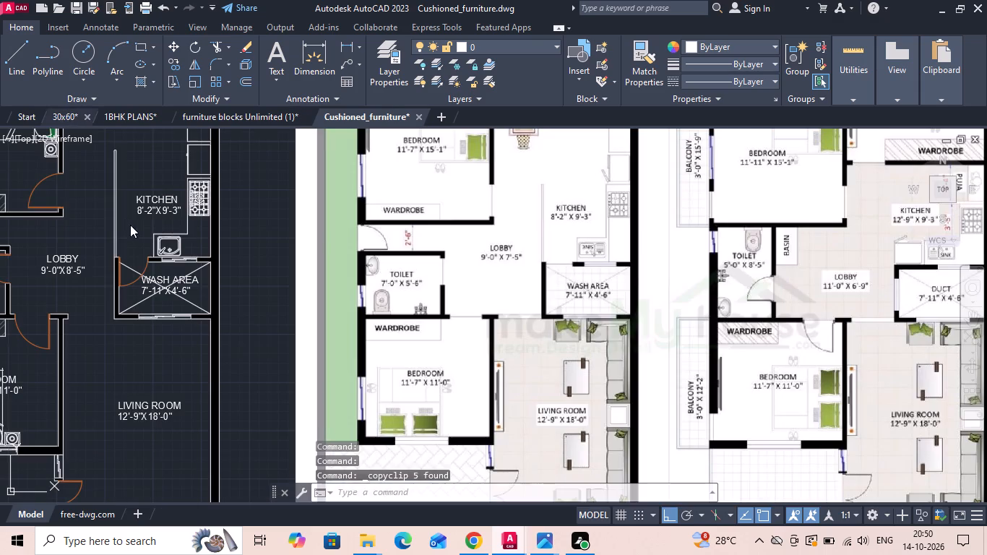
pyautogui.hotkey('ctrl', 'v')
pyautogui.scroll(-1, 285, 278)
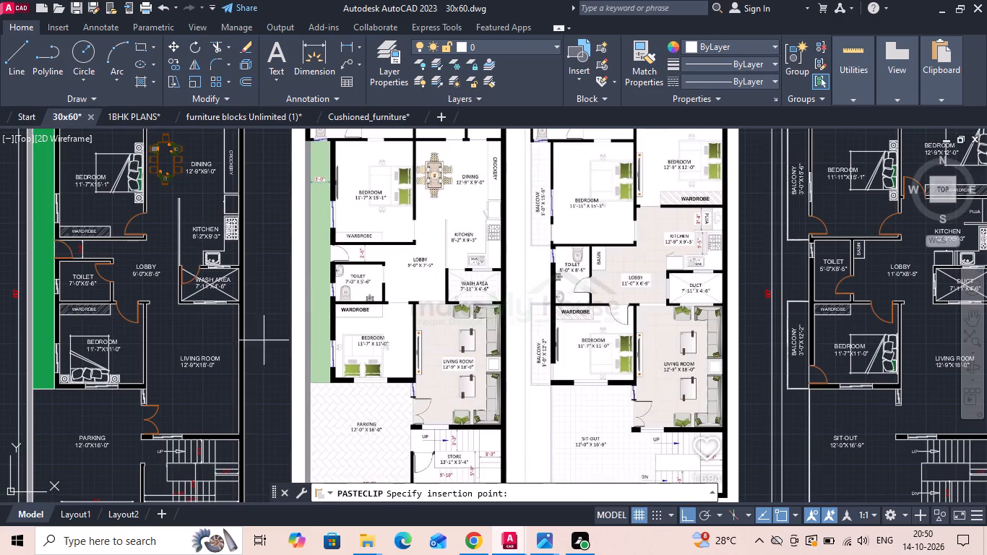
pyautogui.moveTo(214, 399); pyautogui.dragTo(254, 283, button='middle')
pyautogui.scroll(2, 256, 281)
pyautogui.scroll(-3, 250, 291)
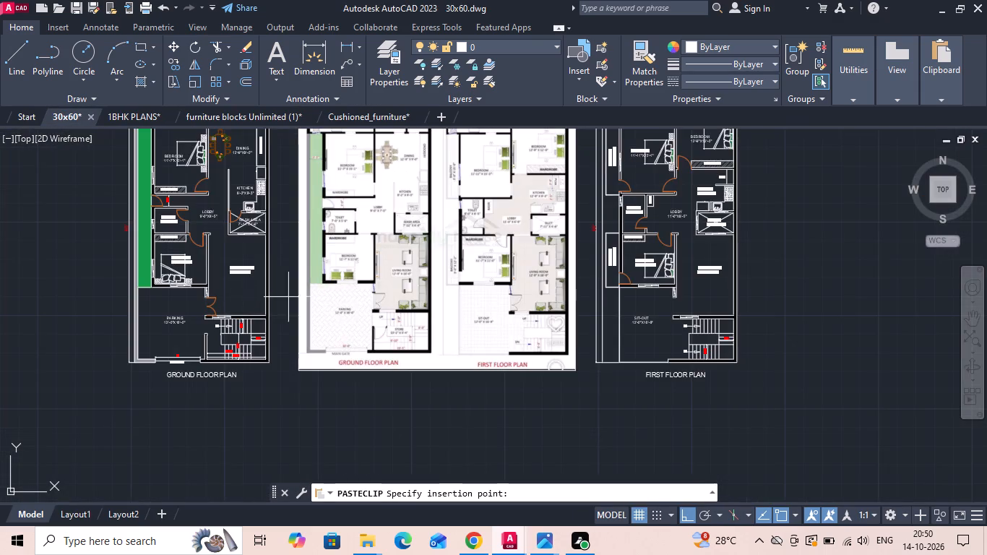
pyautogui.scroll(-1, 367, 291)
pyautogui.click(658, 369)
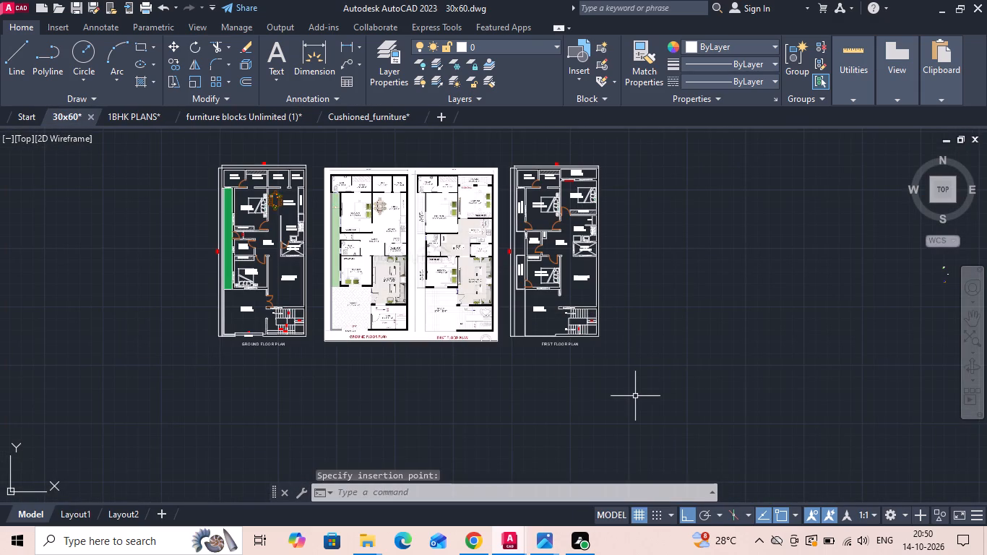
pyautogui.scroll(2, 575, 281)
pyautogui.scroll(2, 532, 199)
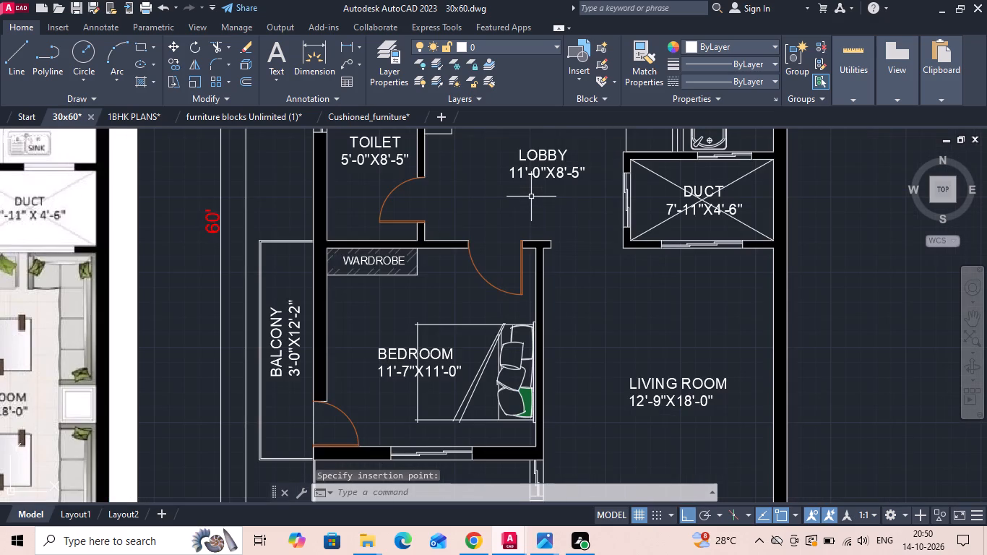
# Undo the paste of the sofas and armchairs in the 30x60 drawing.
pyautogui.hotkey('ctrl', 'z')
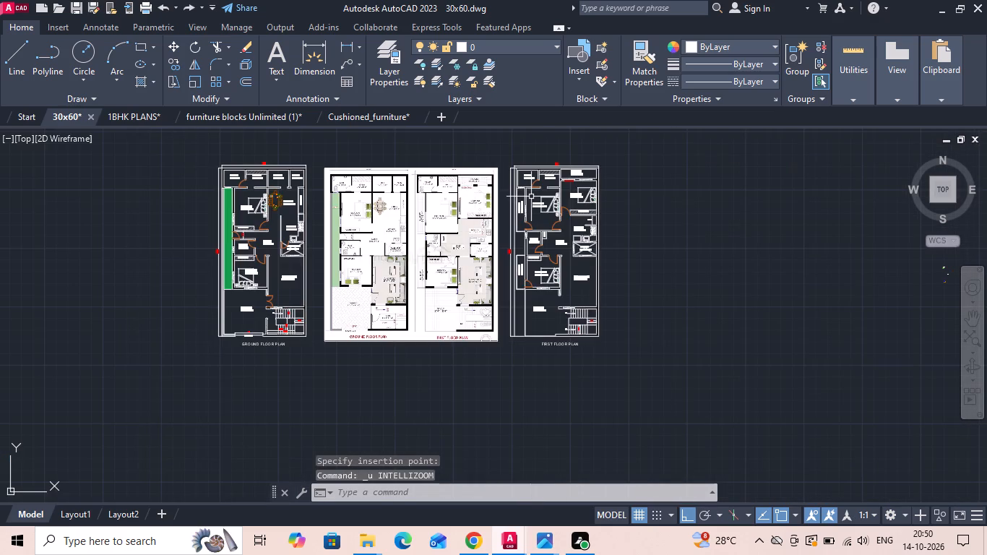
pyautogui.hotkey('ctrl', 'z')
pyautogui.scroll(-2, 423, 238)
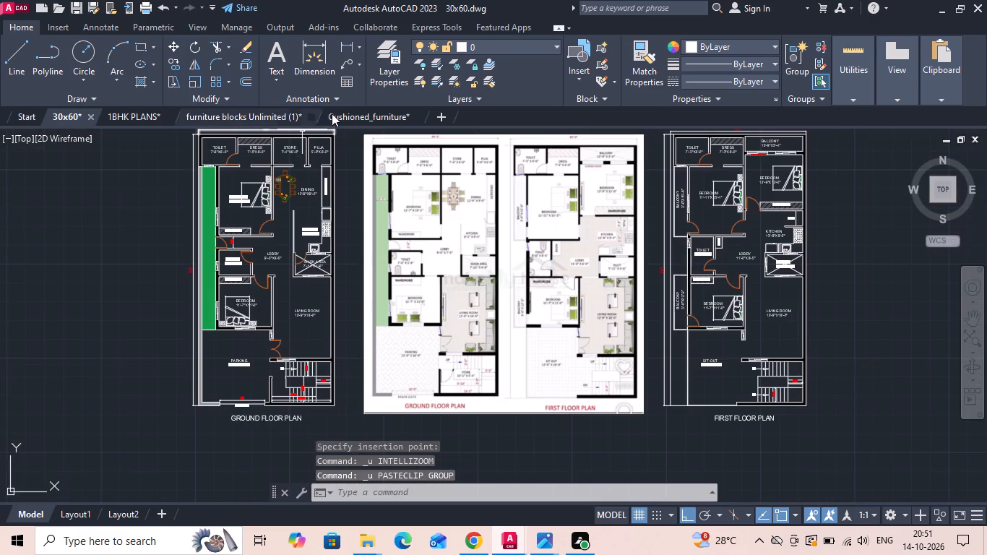
# Copy three L-shaped sofas, including the long one with rounded arms, and one buttoned armchair from Cushioned_furniture to the clipboard.
pyautogui.click(347, 110)
pyautogui.moveTo(445, 341); pyautogui.dragTo(439, 336, button='middle')
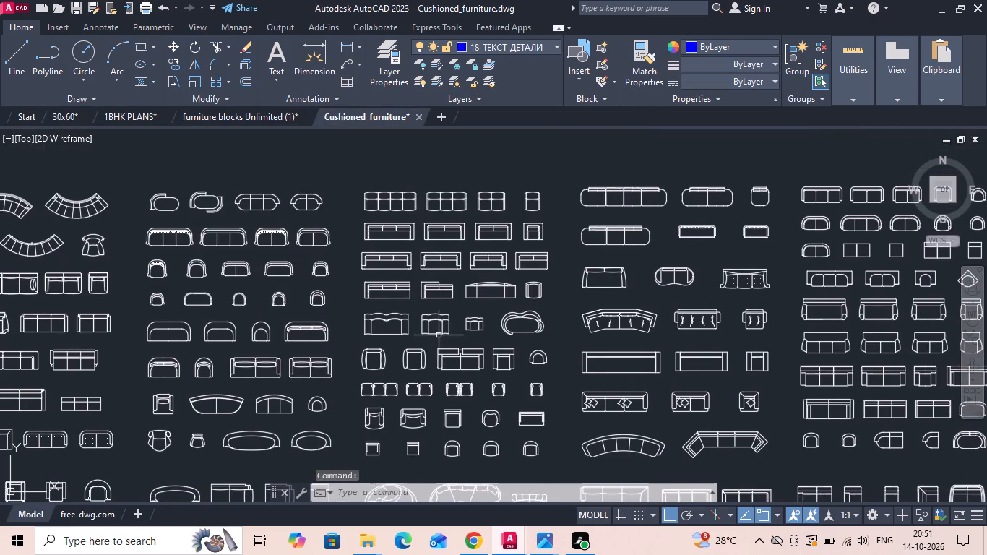
pyautogui.scroll(-2, 408, 300)
pyautogui.scroll(3, 409, 401)
pyautogui.moveTo(428, 384); pyautogui.dragTo(414, 275, button='middle')
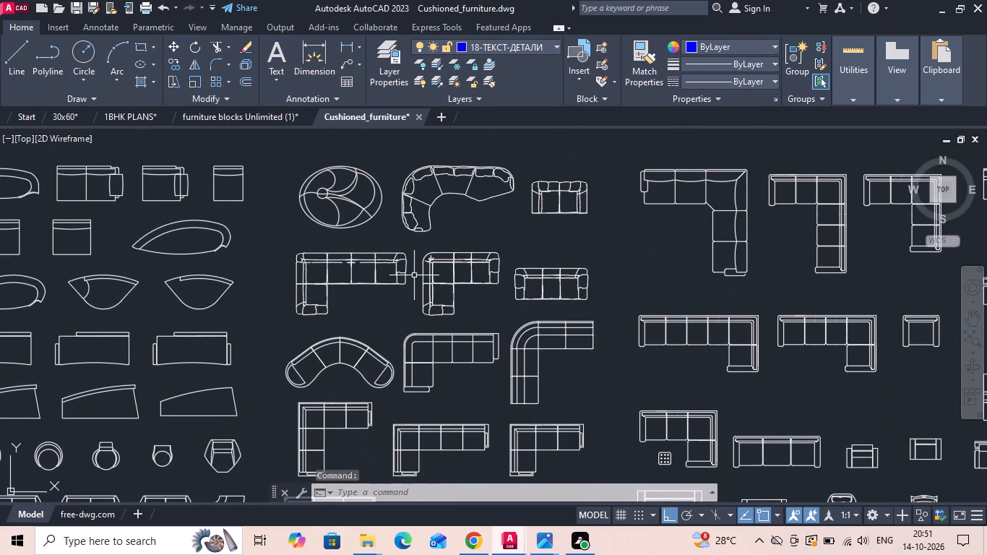
pyautogui.scroll(-1, 313, 274)
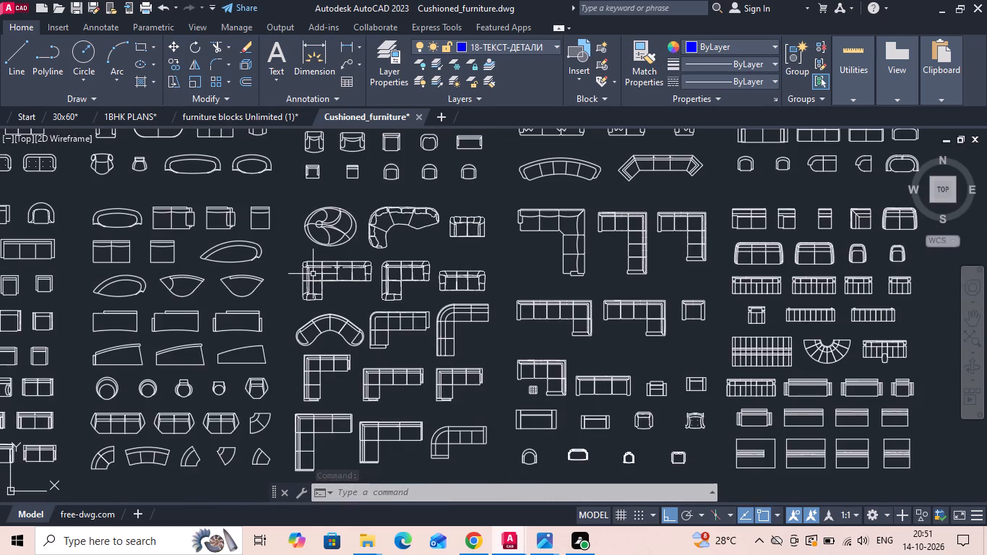
pyautogui.click(626, 316)
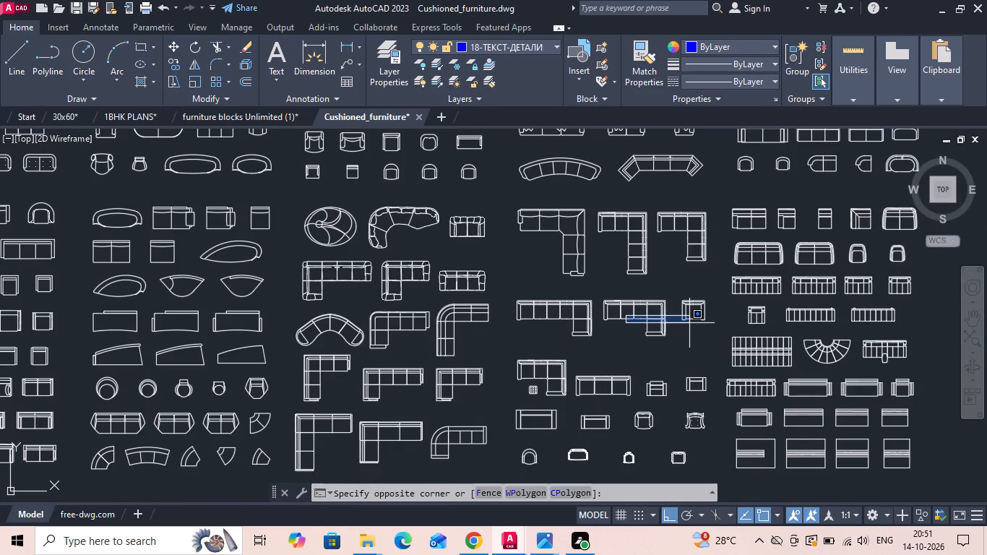
pyautogui.click(629, 332)
pyautogui.click(621, 319)
pyautogui.click(319, 278)
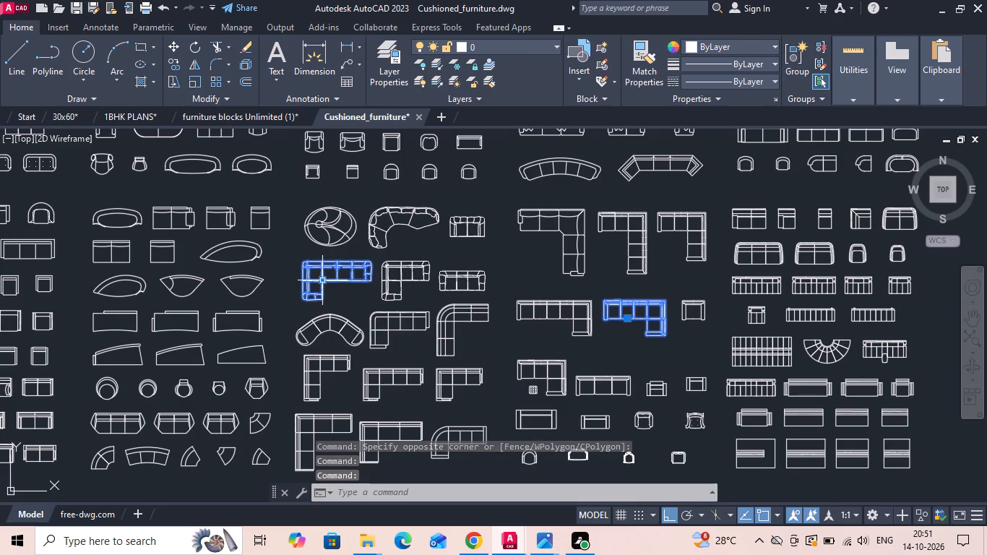
pyautogui.moveTo(368, 321); pyautogui.dragTo(367, 285, button='middle')
pyautogui.click(397, 340)
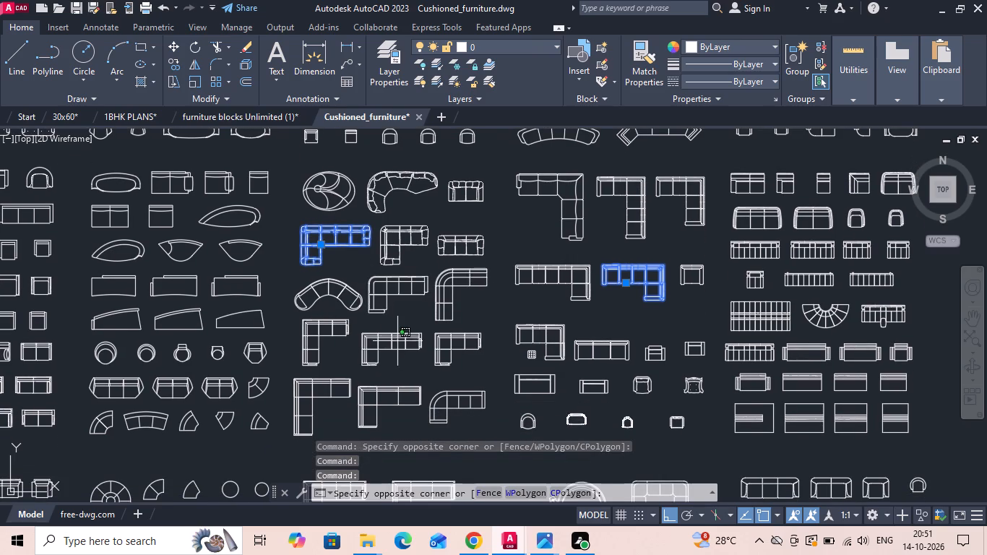
pyautogui.click(391, 331)
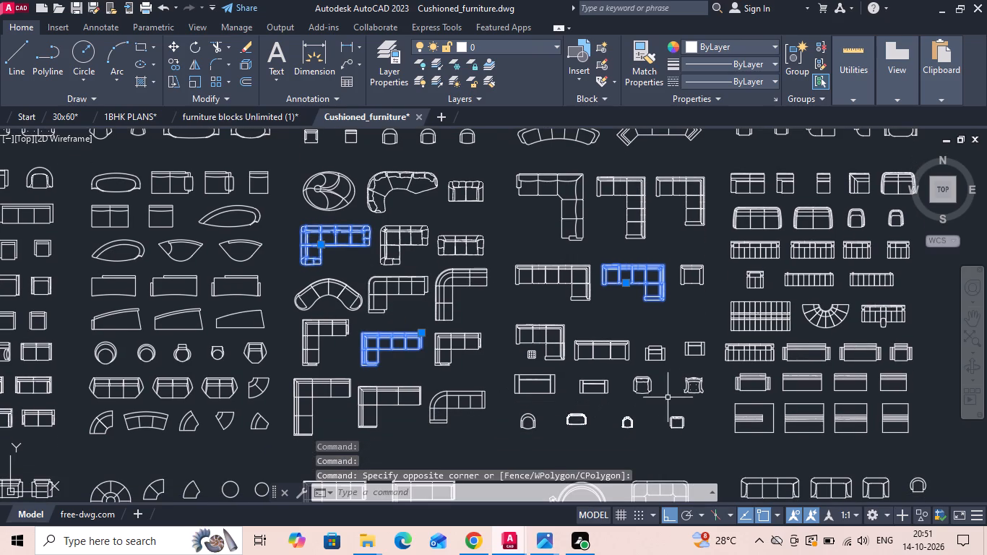
pyautogui.click(687, 387)
pyautogui.hotkey('ctrl', 'c')
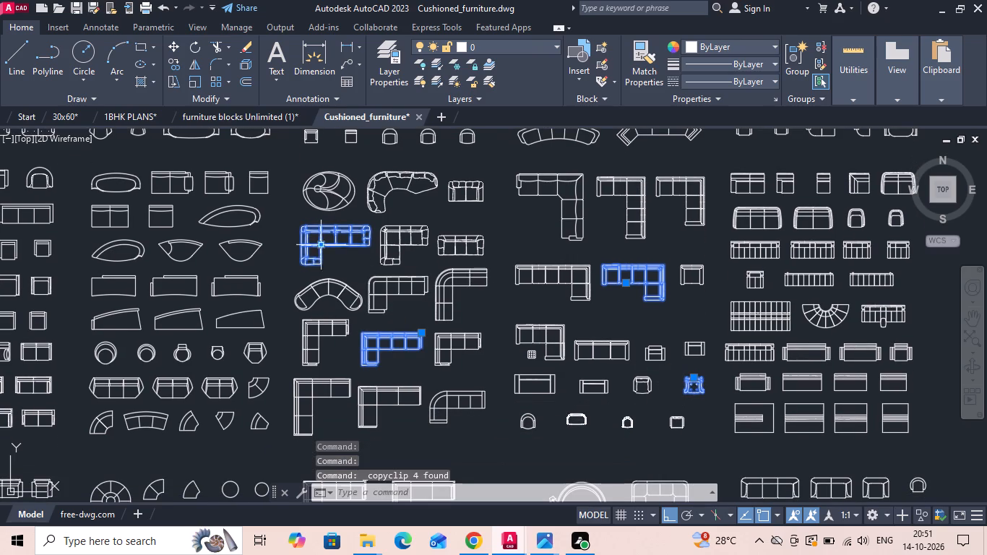
# Switch to the 30x60 drawing and paste the copied sofas and armchair in the empty area beyond the first floor plan.
pyautogui.click(73, 114)
pyautogui.scroll(-2, 99, 189)
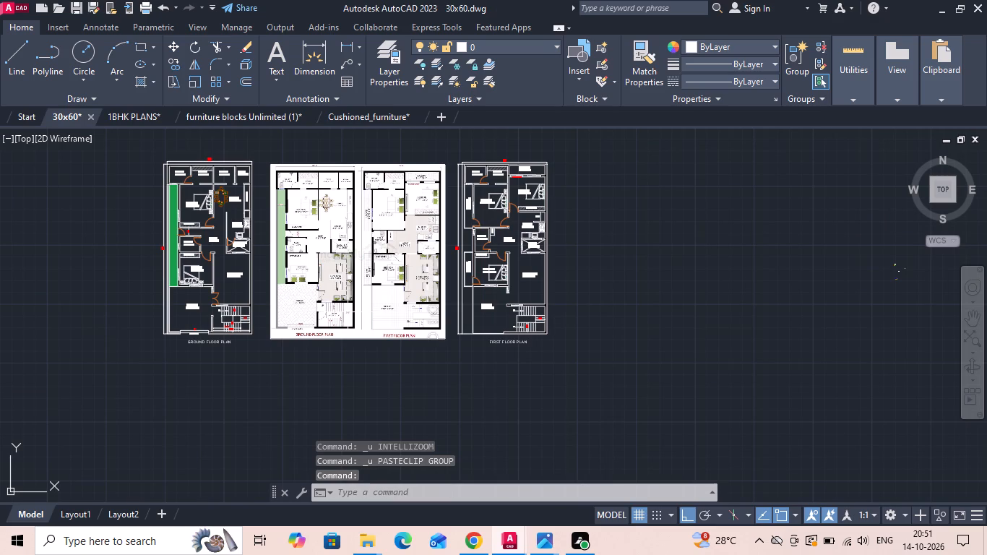
pyautogui.hotkey('shift', 'v')
pyautogui.click(634, 322)
pyautogui.scroll(-2, 584, 354)
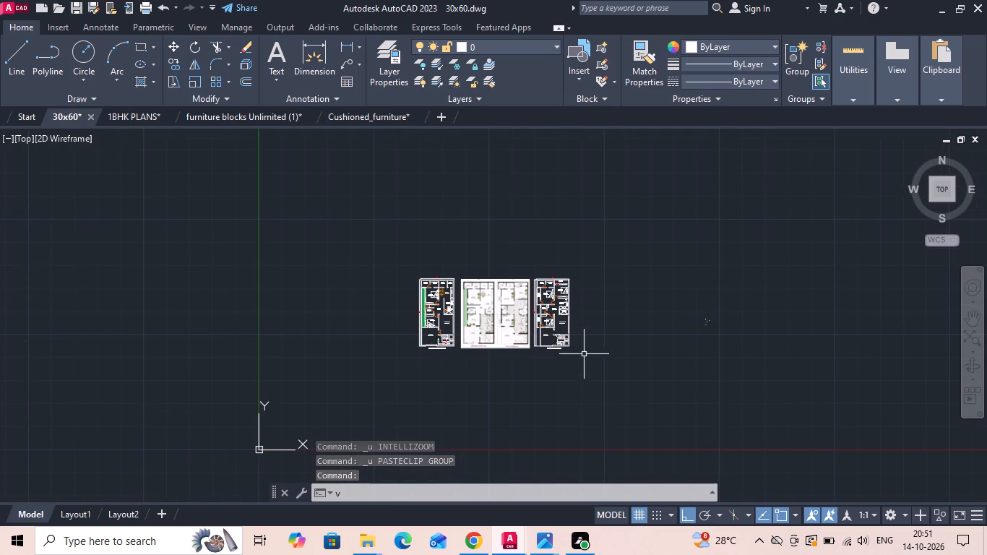
pyautogui.scroll(8, 724, 317)
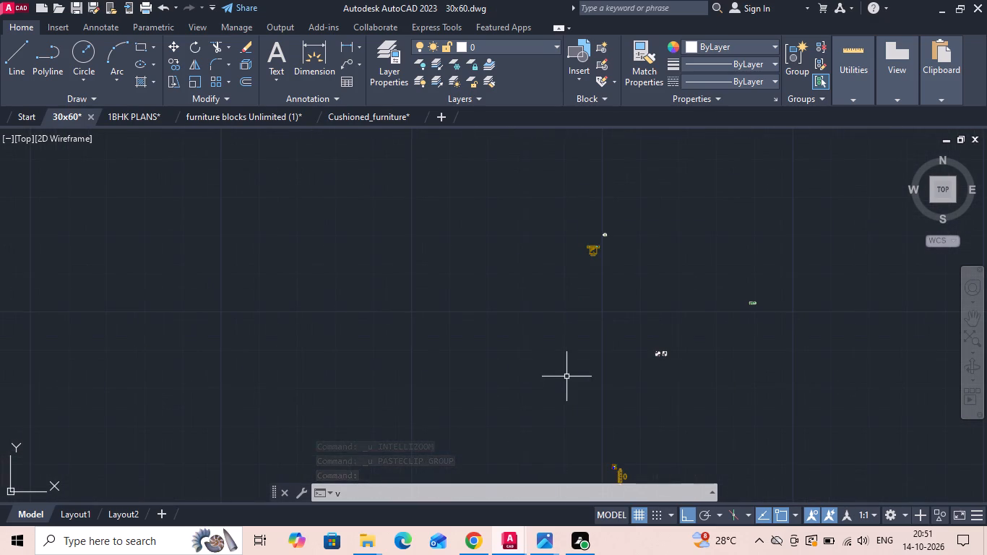
pyautogui.scroll(-2, 567, 314)
pyautogui.press('Escape')
pyautogui.hotkey('ctrl', 'v')
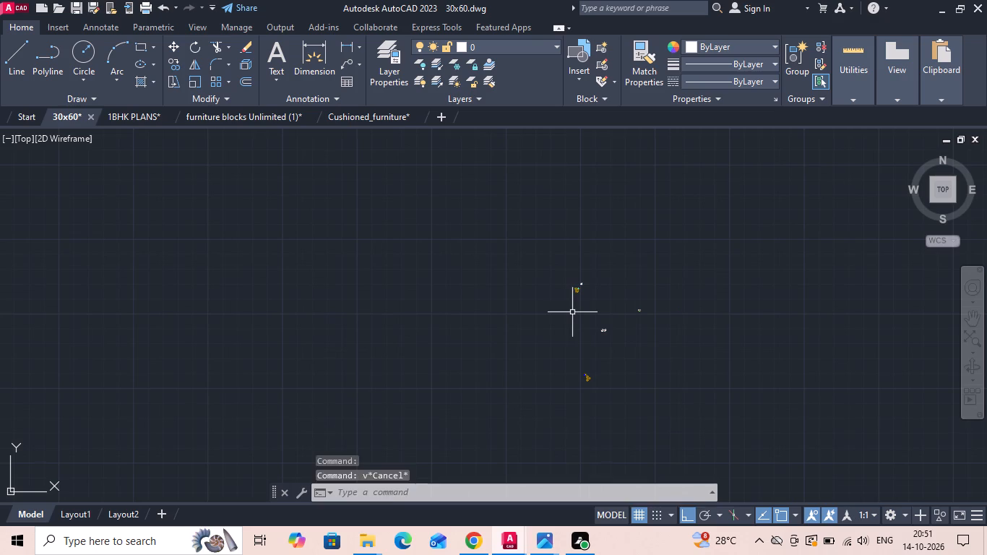
pyautogui.scroll(-6, 412, 310)
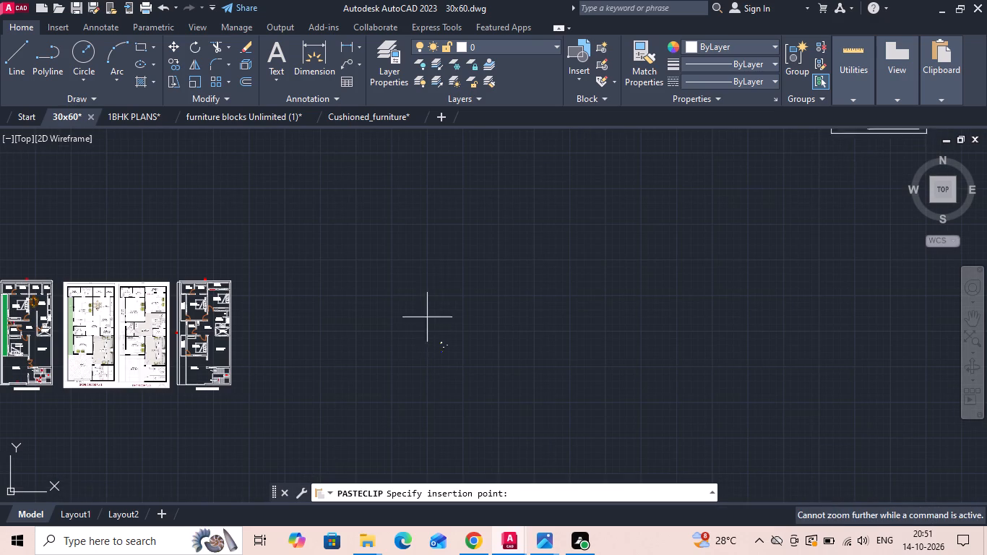
pyautogui.scroll(-4, 376, 347)
pyautogui.click(376, 348)
pyautogui.scroll(-3, 376, 348)
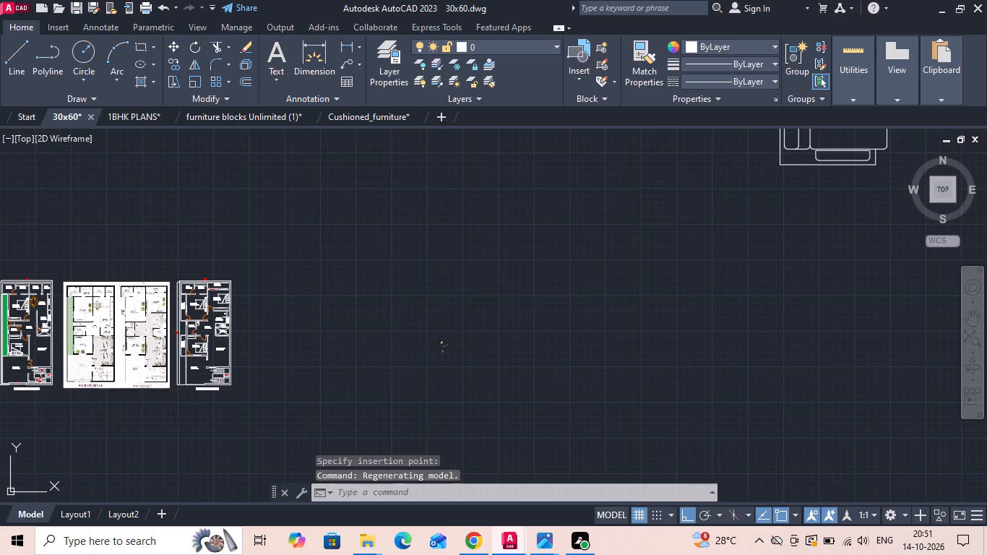
pyautogui.scroll(-2, 378, 349)
pyautogui.press('Escape')
# Turn Ortho off and move the tiny white coffee table from the outlying blocks into the first floor living room.
pyautogui.scroll(10, 385, 350)
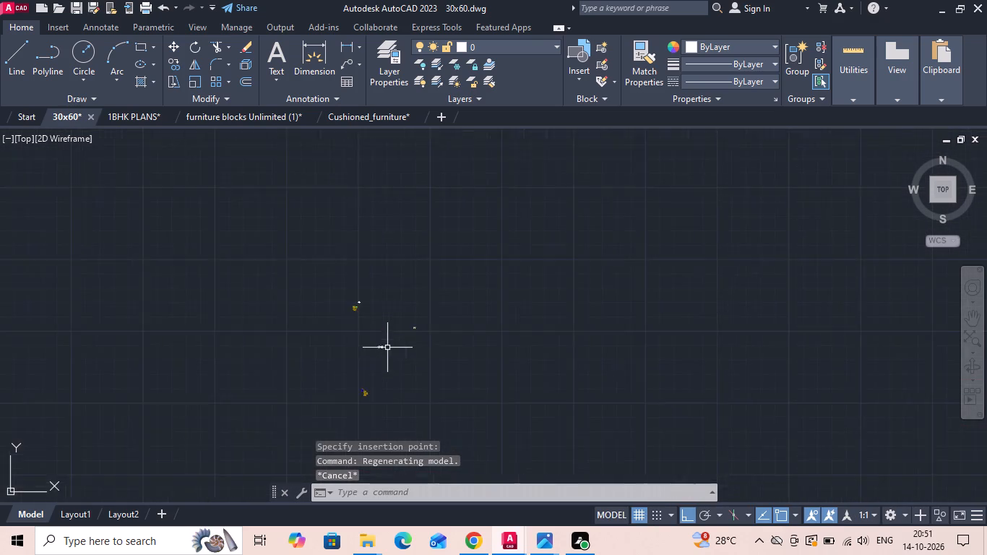
pyautogui.scroll(5, 387, 348)
pyautogui.scroll(3, 247, 348)
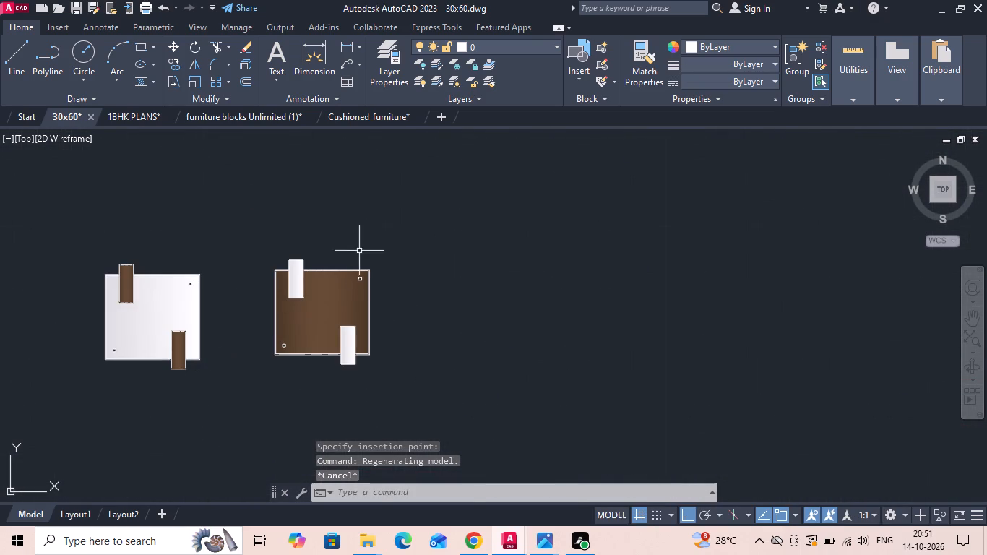
pyautogui.moveTo(365, 246); pyautogui.dragTo(358, 271)
pyautogui.press('Escape')
pyautogui.scroll(-3, 424, 285)
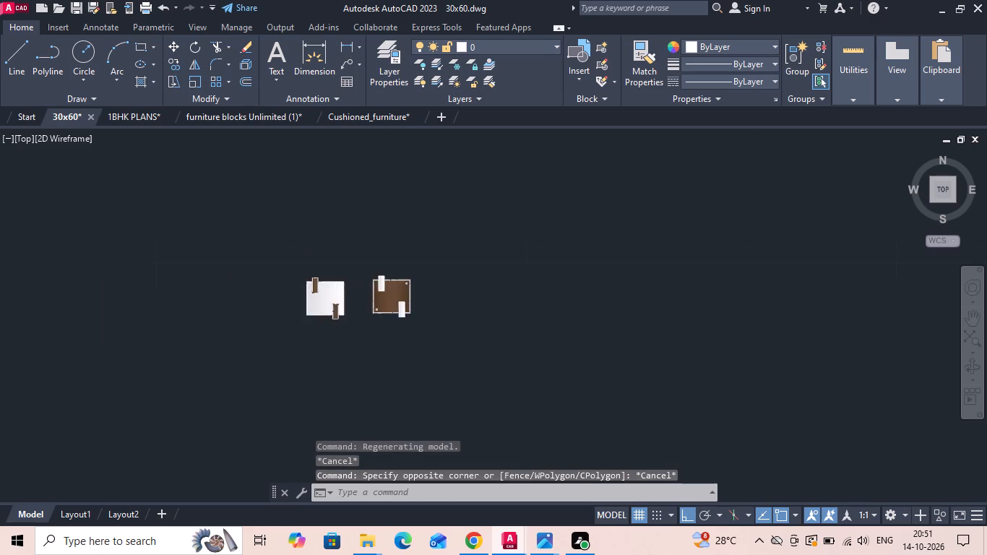
pyautogui.scroll(-4, 444, 285)
pyautogui.scroll(5, 387, 306)
pyautogui.moveTo(463, 281); pyautogui.dragTo(462, 272)
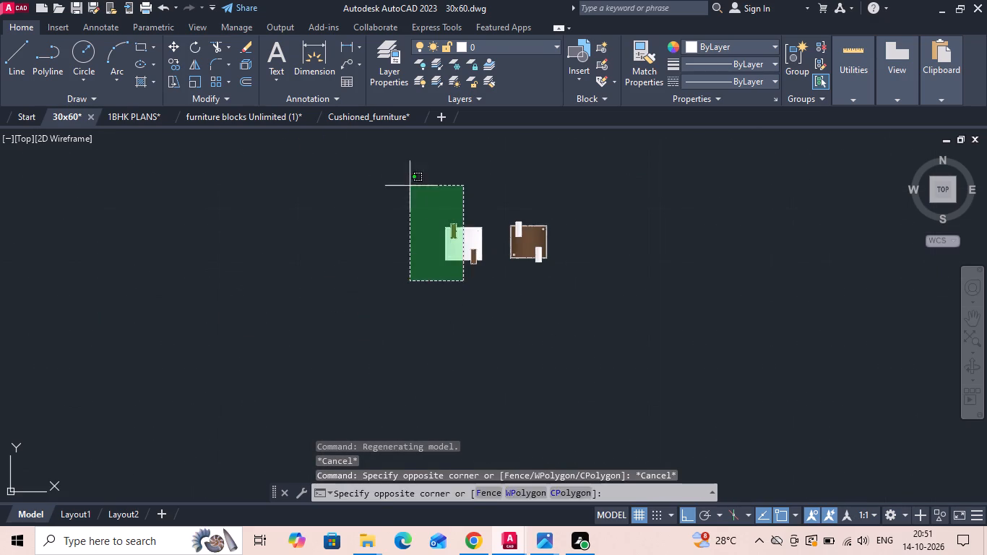
pyautogui.click(407, 181)
pyautogui.rightClick(407, 181)
pyautogui.click(460, 261)
pyautogui.moveTo(480, 222); pyautogui.dragTo(426, 252)
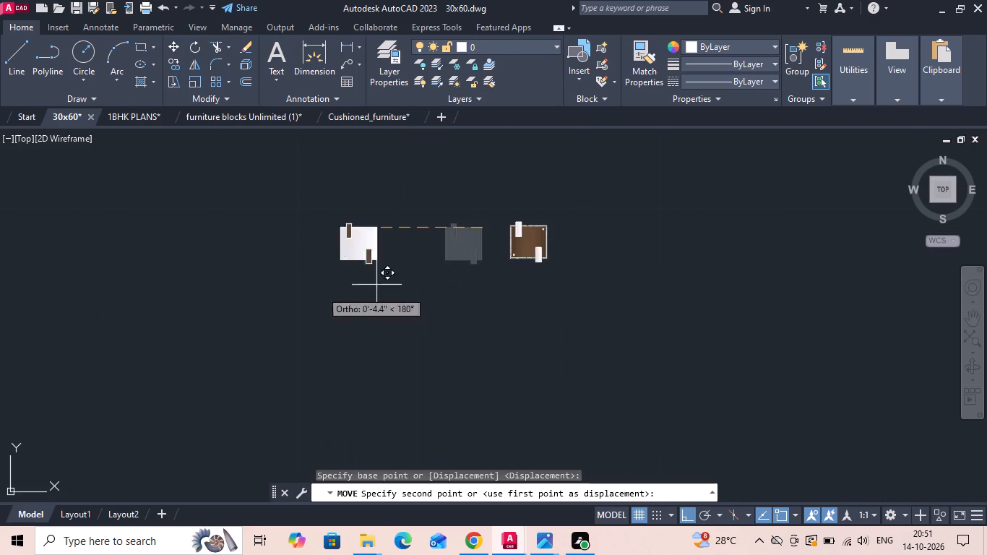
pyautogui.scroll(-5, 491, 280)
pyautogui.click(685, 511)
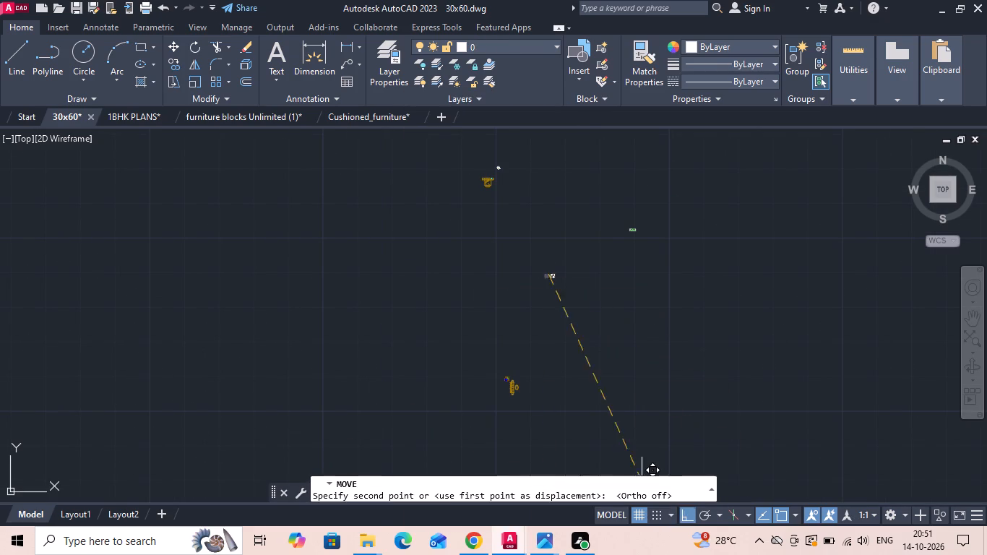
pyautogui.scroll(-4, 712, 418)
pyautogui.scroll(-3, 422, 371)
pyautogui.scroll(3, 220, 393)
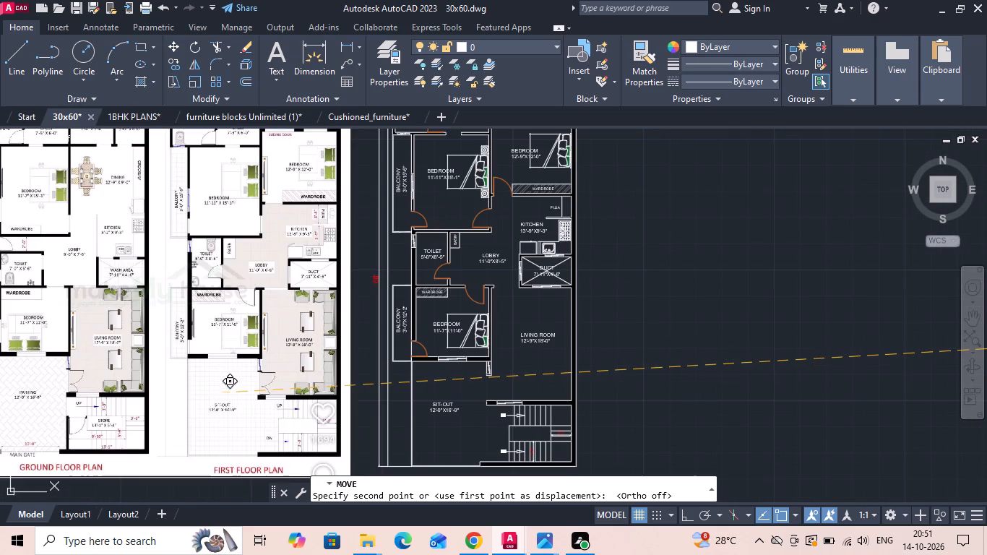
pyautogui.scroll(3, 495, 368)
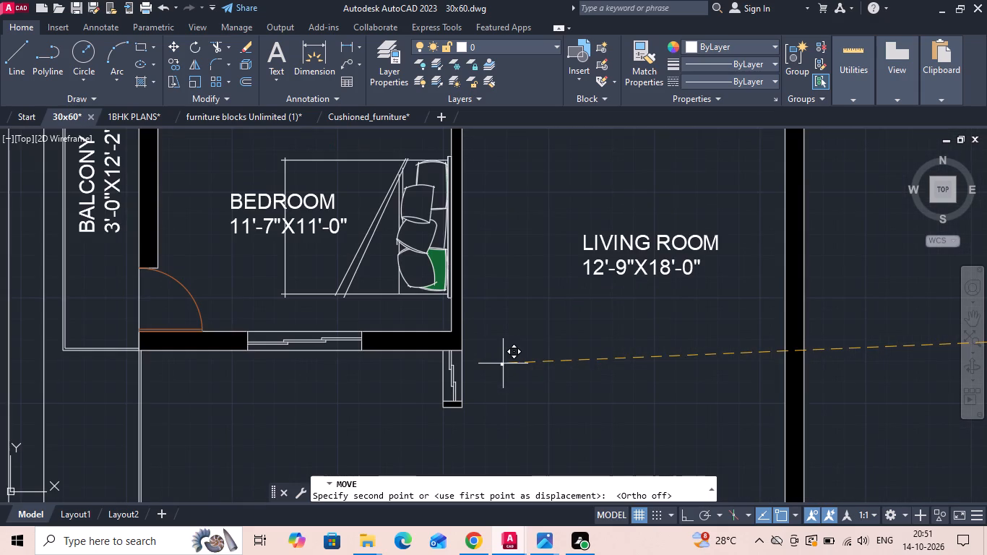
pyautogui.scroll(-2, 488, 361)
pyautogui.scroll(2, 563, 361)
pyautogui.click(490, 338)
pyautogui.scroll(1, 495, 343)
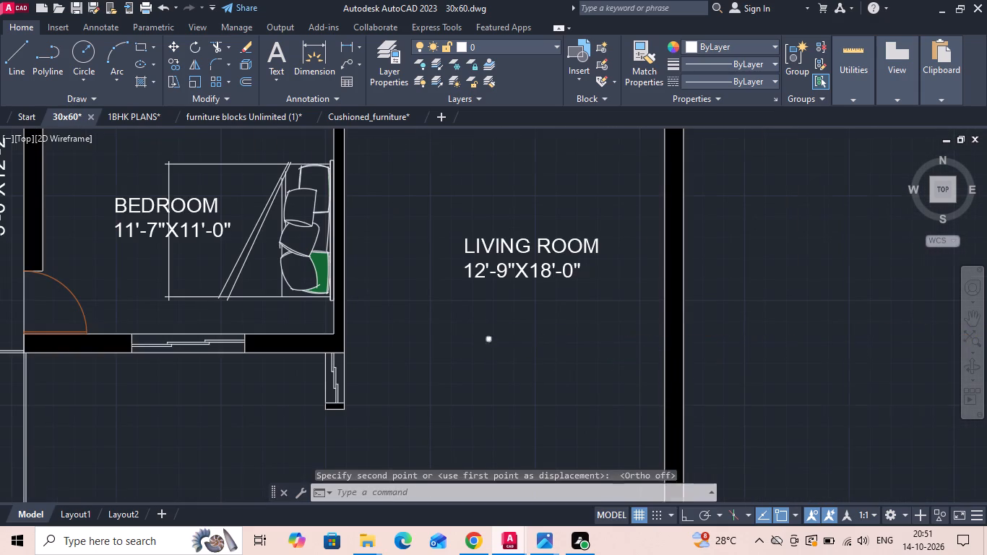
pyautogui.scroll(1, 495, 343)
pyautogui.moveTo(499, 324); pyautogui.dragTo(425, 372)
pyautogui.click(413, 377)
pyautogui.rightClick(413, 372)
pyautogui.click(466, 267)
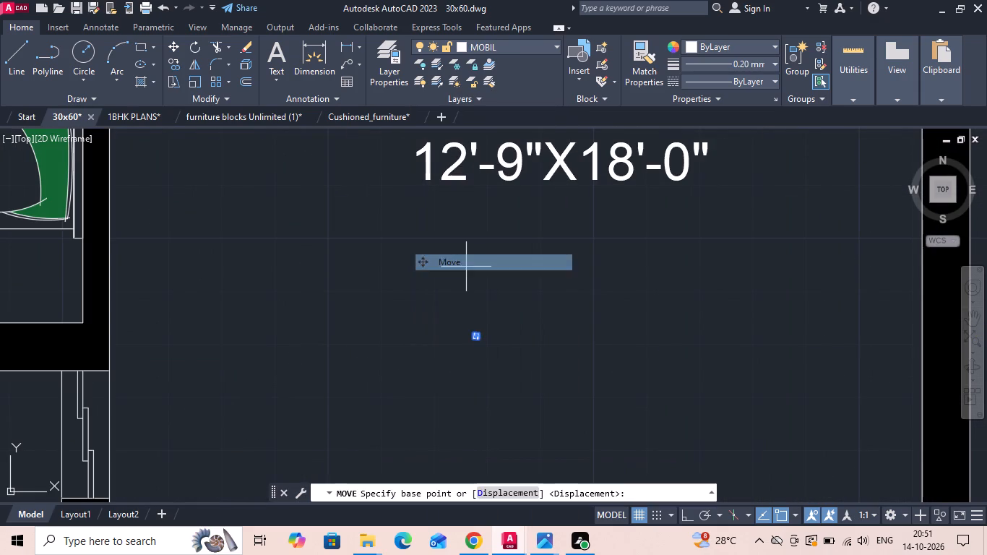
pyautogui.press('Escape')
# Scale the tiny white coffee table in the first floor living room by a factor of 39.3701.
pyautogui.moveTo(496, 310); pyautogui.dragTo(461, 379)
pyautogui.click(455, 387)
pyautogui.rightClick(454, 377)
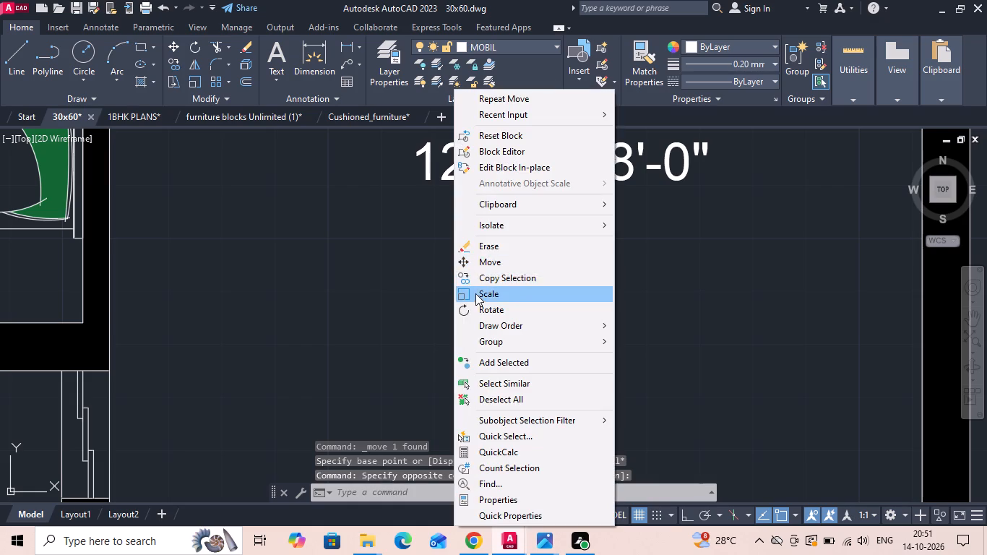
pyautogui.click(476, 296)
pyautogui.moveTo(475, 319); pyautogui.dragTo(483, 368)
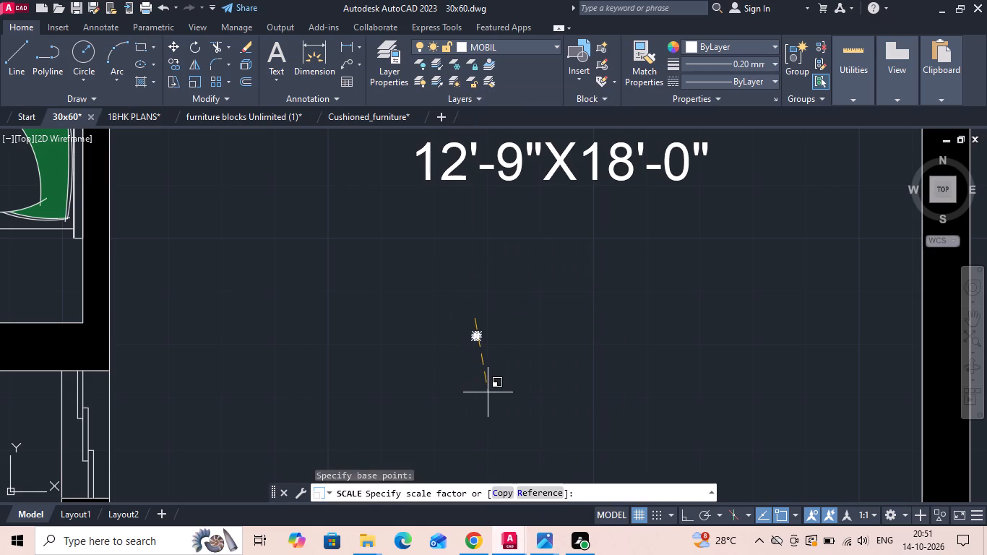
pyautogui.write('39.3701')
pyautogui.press('Return')
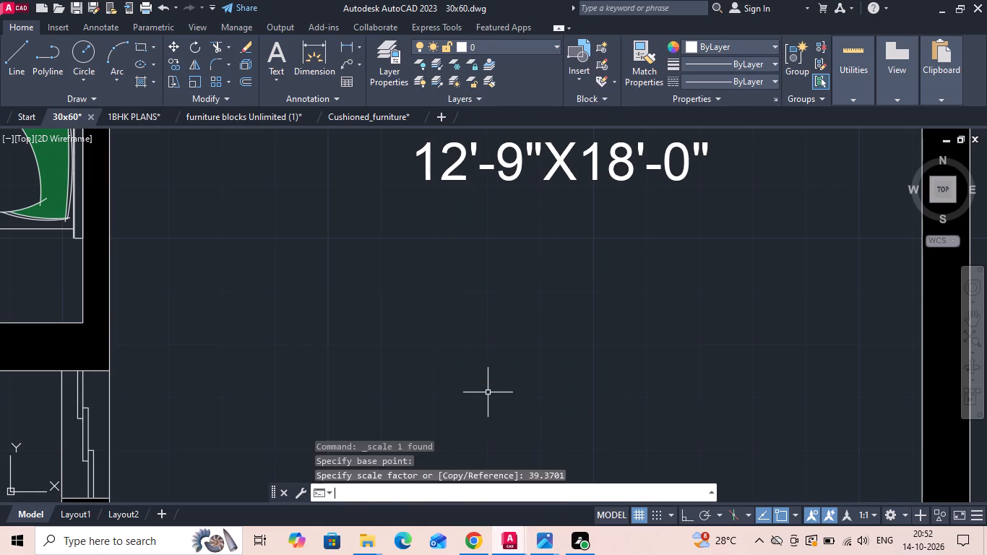
# Move the enlarged coffee table from the first floor staircase into the living room, below the room label.
pyautogui.scroll(-6, 455, 345)
pyautogui.scroll(3, 480, 410)
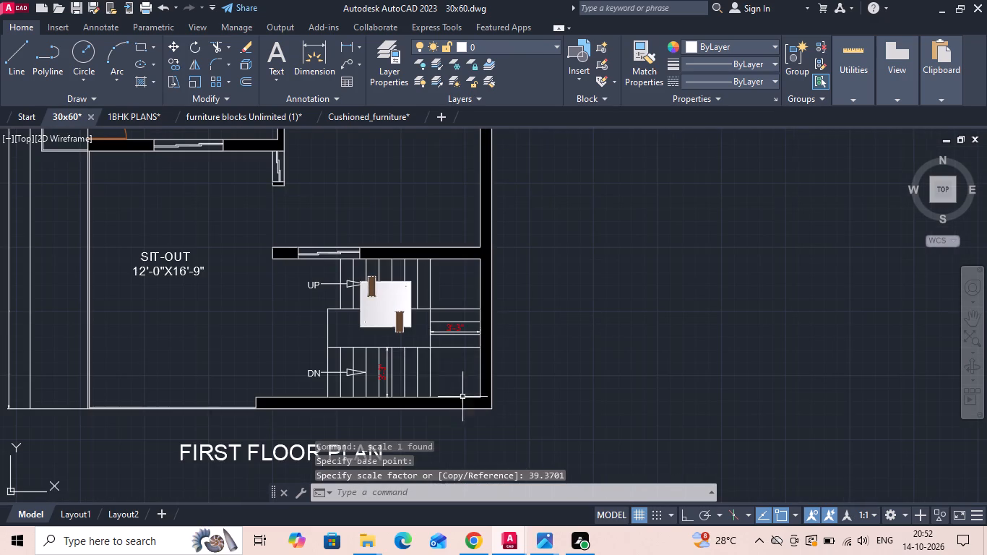
pyautogui.click(412, 324)
pyautogui.rightClick(412, 324)
pyautogui.click(449, 261)
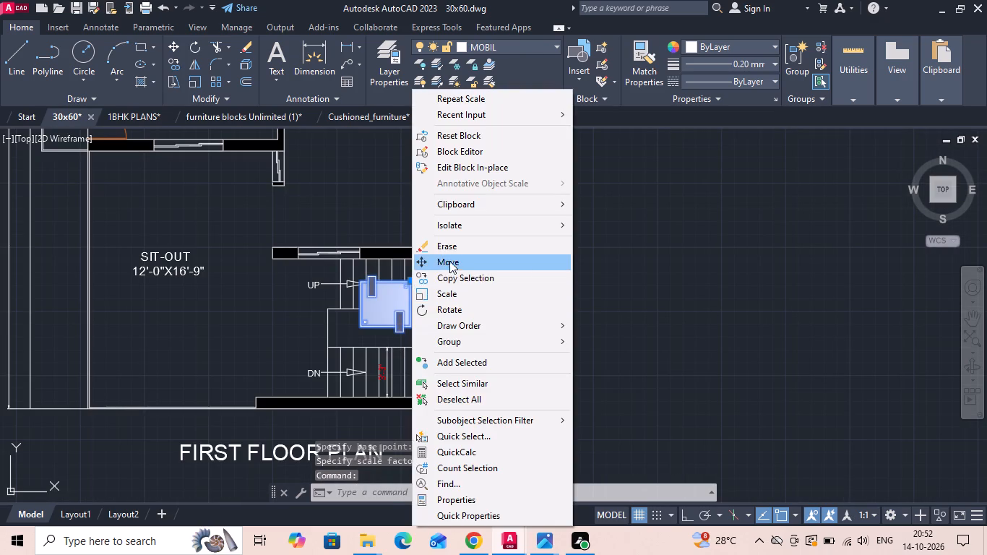
pyautogui.click(392, 322)
pyautogui.scroll(-2, 464, 356)
pyautogui.scroll(1, 434, 266)
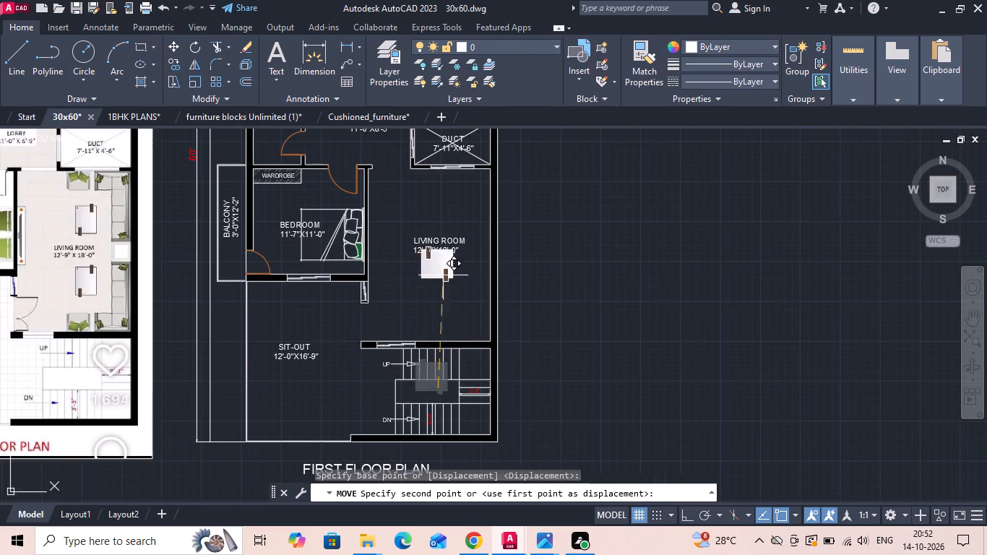
pyautogui.scroll(2, 447, 299)
pyautogui.click(447, 299)
# Scale the living room coffee table down freehand from its upper corner to a little over half its size.
pyautogui.click(436, 273)
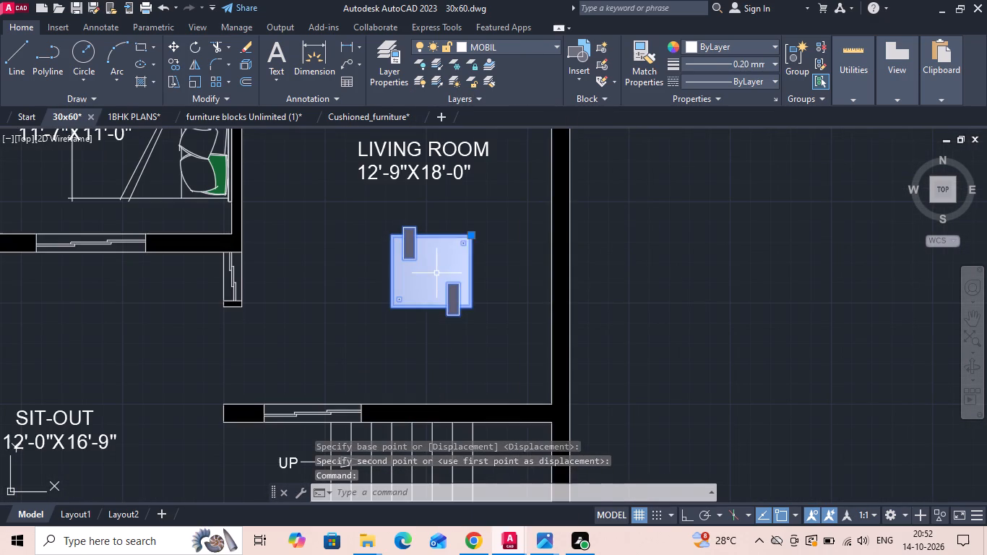
pyautogui.rightClick(436, 273)
pyautogui.click(460, 292)
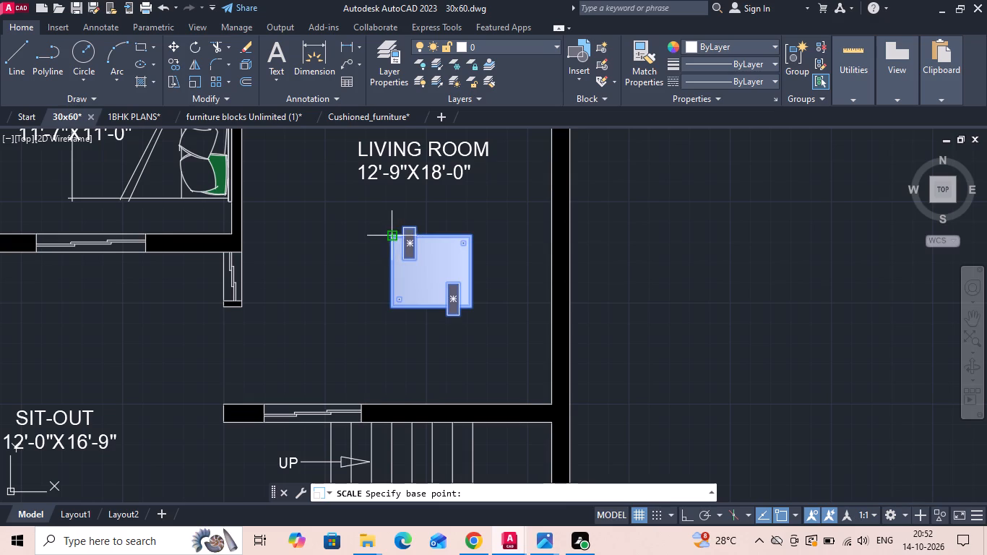
pyautogui.click(391, 234)
pyautogui.click(392, 260)
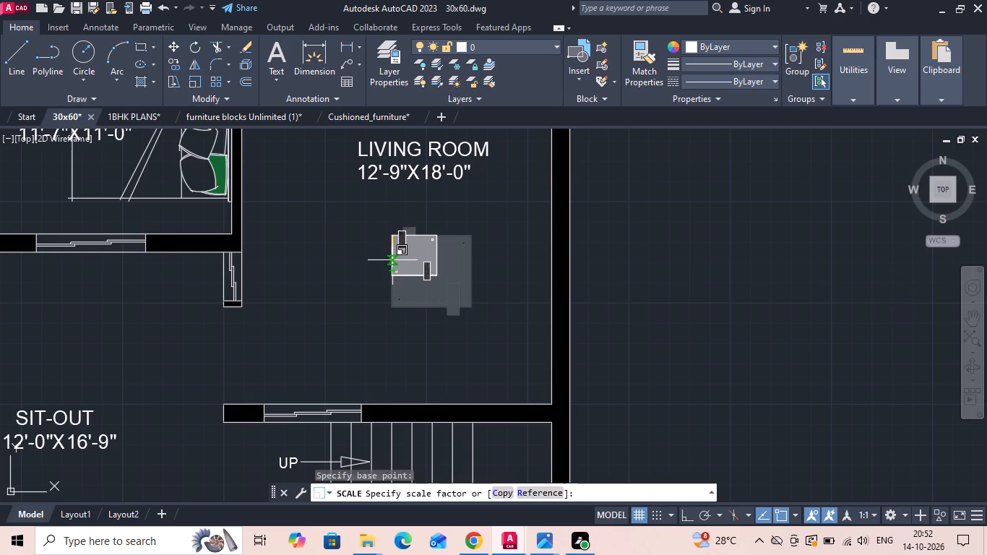
# Move the reduced coffee table slightly toward the staircase wall within the first floor living room.
pyautogui.click(405, 275)
pyautogui.rightClick(405, 275)
pyautogui.click(450, 263)
pyautogui.click(697, 266)
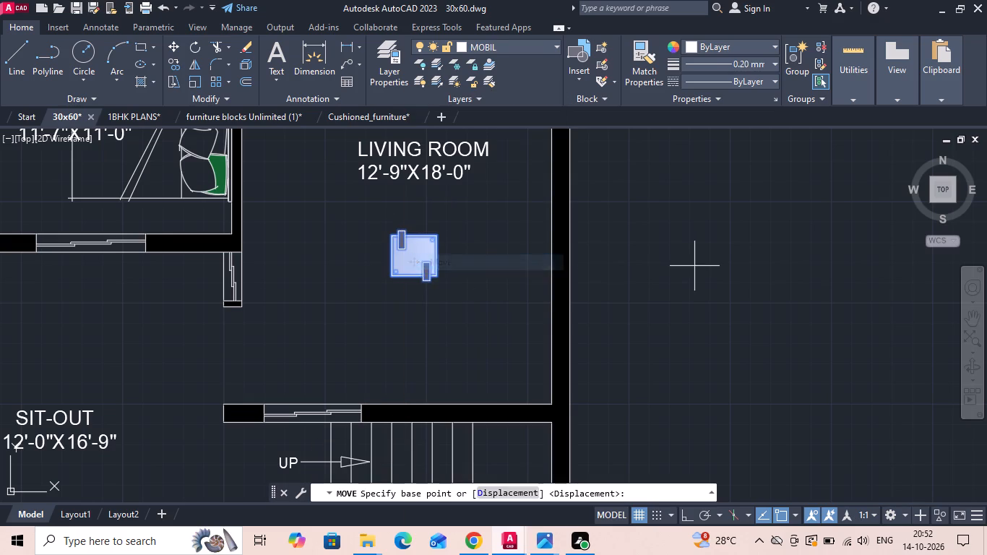
pyautogui.click(712, 301)
# Copy the ground floor double door between parking and living room to the first floor opening between sit-out and living room.
pyautogui.scroll(-4, 712, 302)
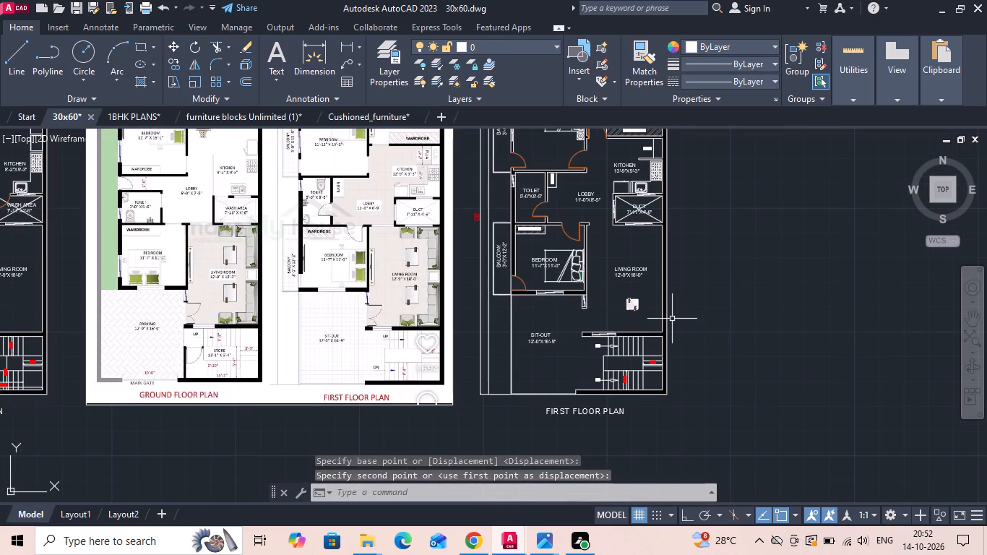
pyautogui.scroll(-1, 605, 331)
pyautogui.scroll(2, 208, 329)
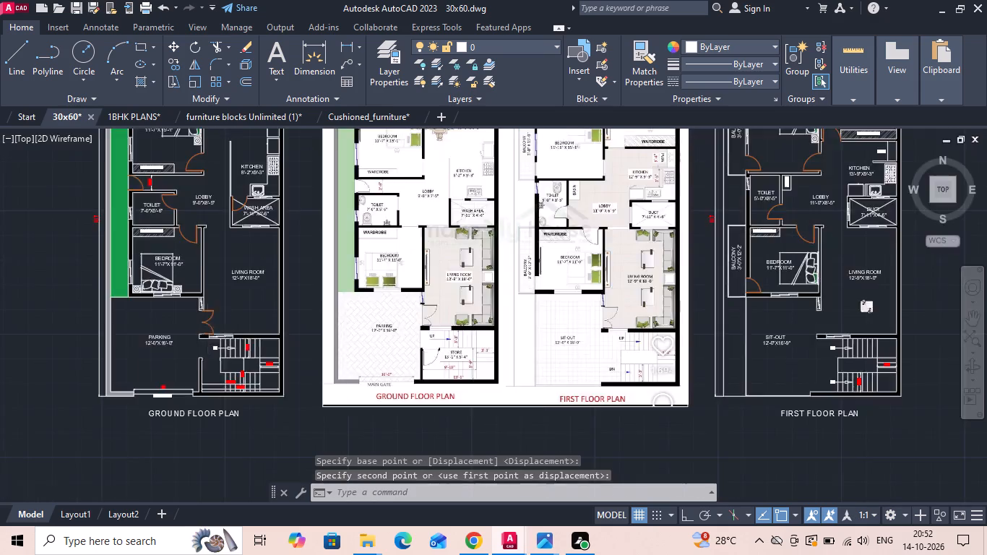
pyautogui.click(207, 317)
pyautogui.rightClick(207, 317)
pyautogui.click(246, 277)
pyautogui.scroll(1, 202, 341)
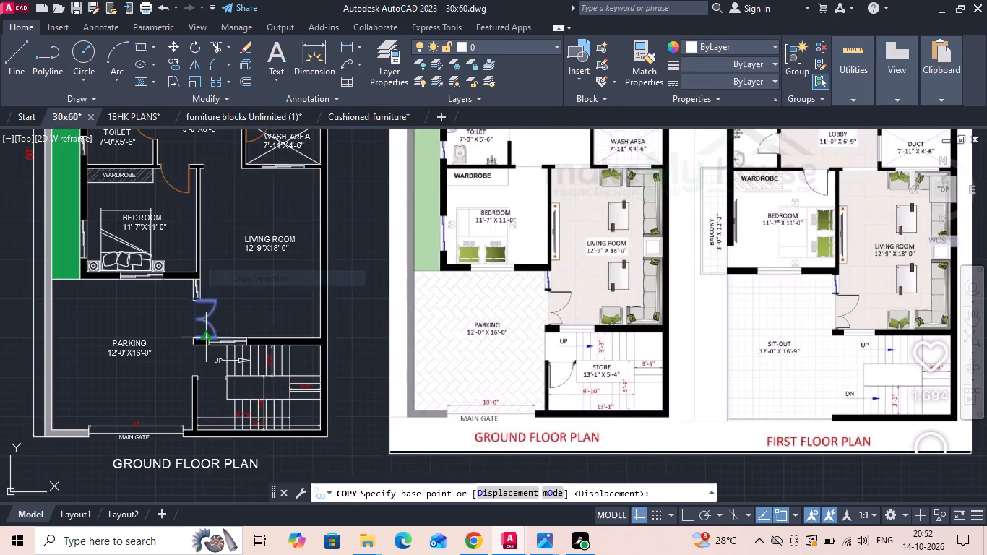
pyautogui.scroll(4, 202, 341)
pyautogui.click(173, 309)
pyautogui.scroll(-3, 137, 327)
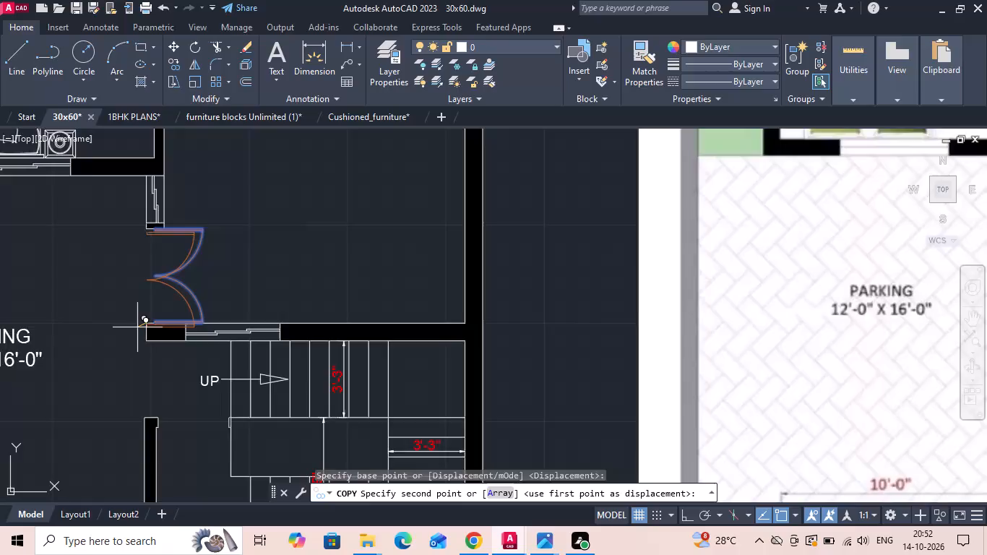
pyautogui.scroll(-3, 137, 327)
pyautogui.scroll(3, 770, 327)
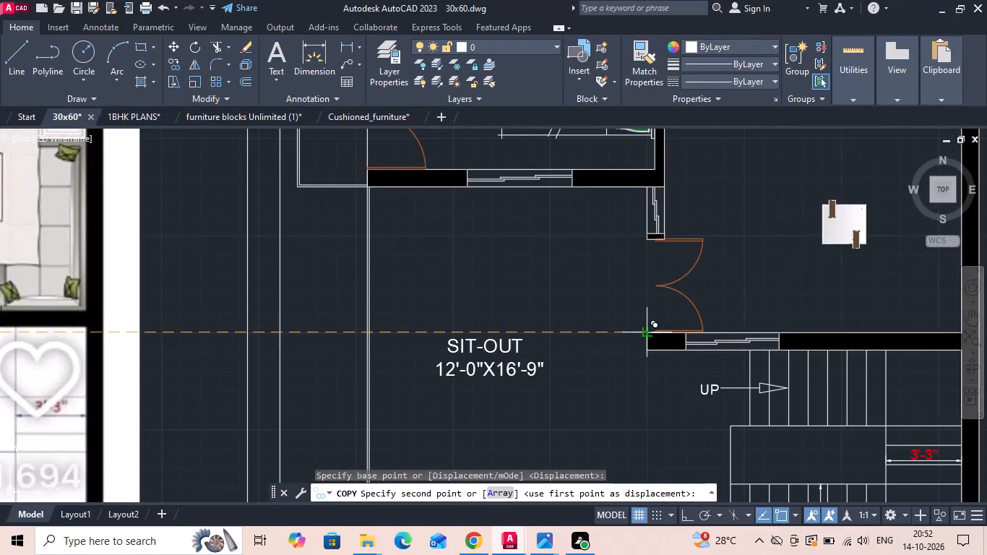
pyautogui.scroll(3, 645, 332)
pyautogui.click(647, 340)
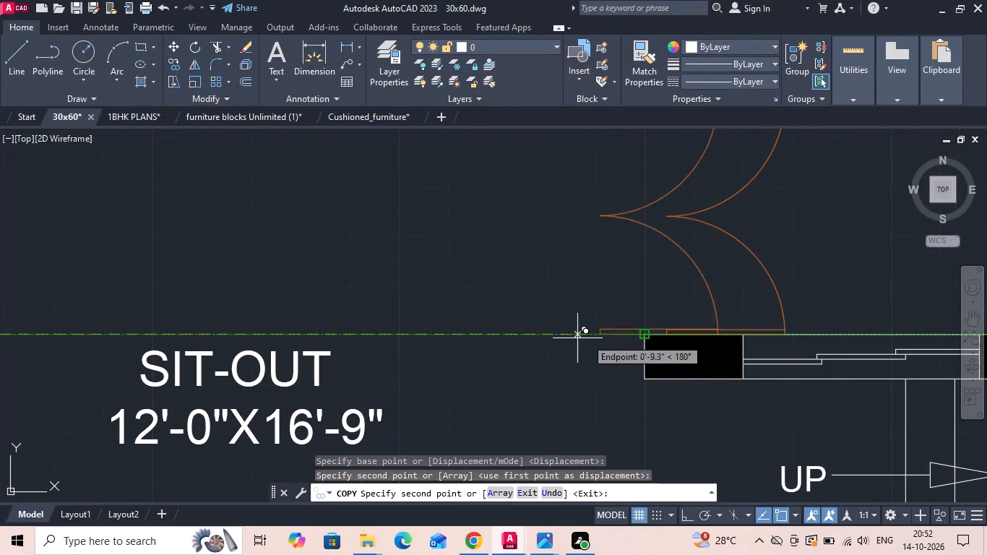
pyautogui.press('Escape')
# Move the copied first floor double door so its lower corner meets the outer corner of the wall beside the sit-out opening.
pyautogui.moveTo(746, 250); pyautogui.dragTo(736, 246)
pyautogui.rightClick(674, 220)
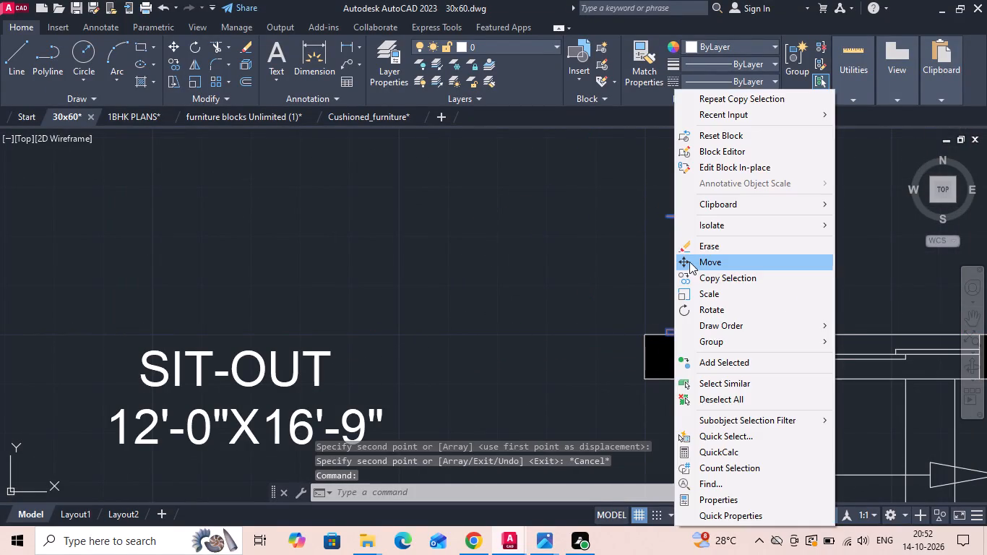
pyautogui.click(691, 264)
pyautogui.scroll(3, 665, 327)
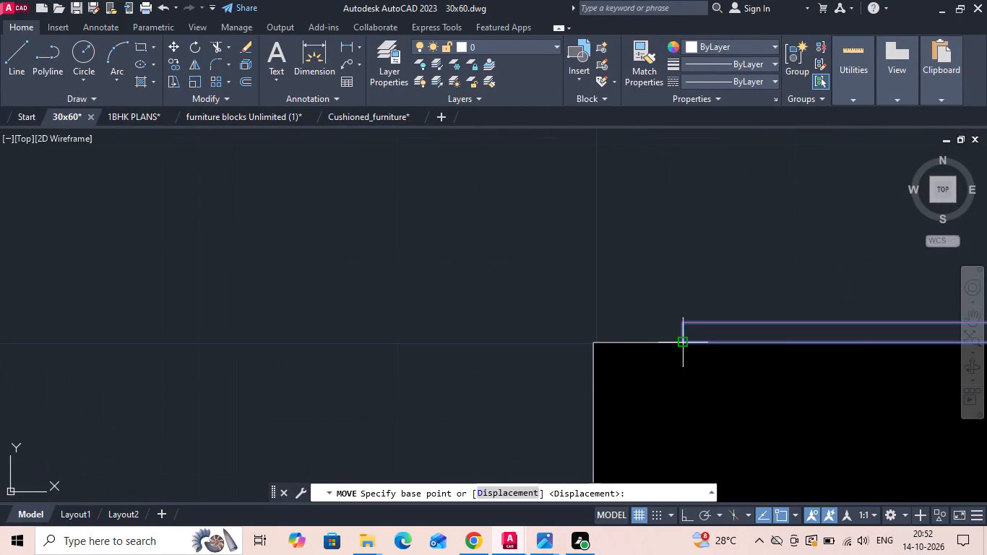
pyautogui.click(684, 343)
pyautogui.click(598, 340)
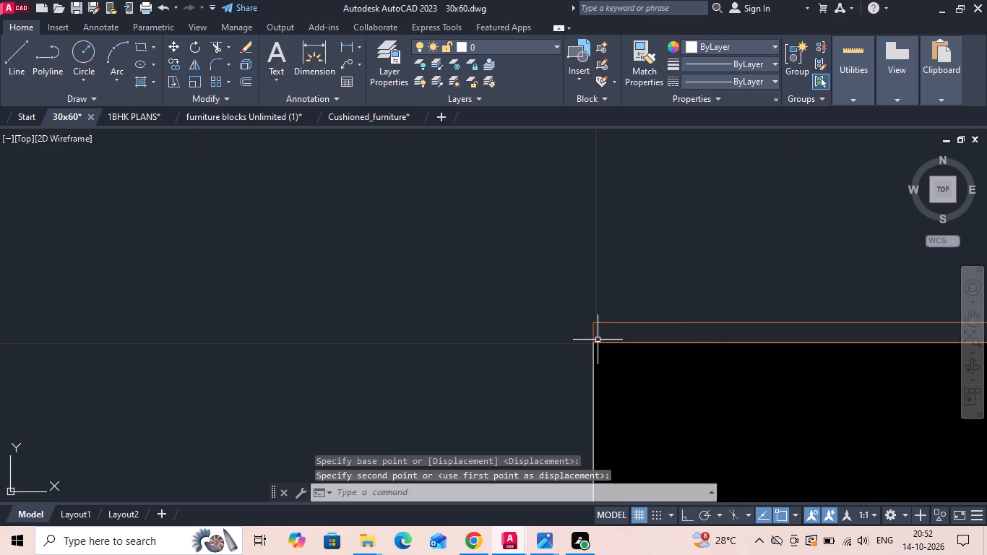
# Save the drawing.
pyautogui.hotkey('ctrl', 's')
pyautogui.hotkey('ctrl', 's')
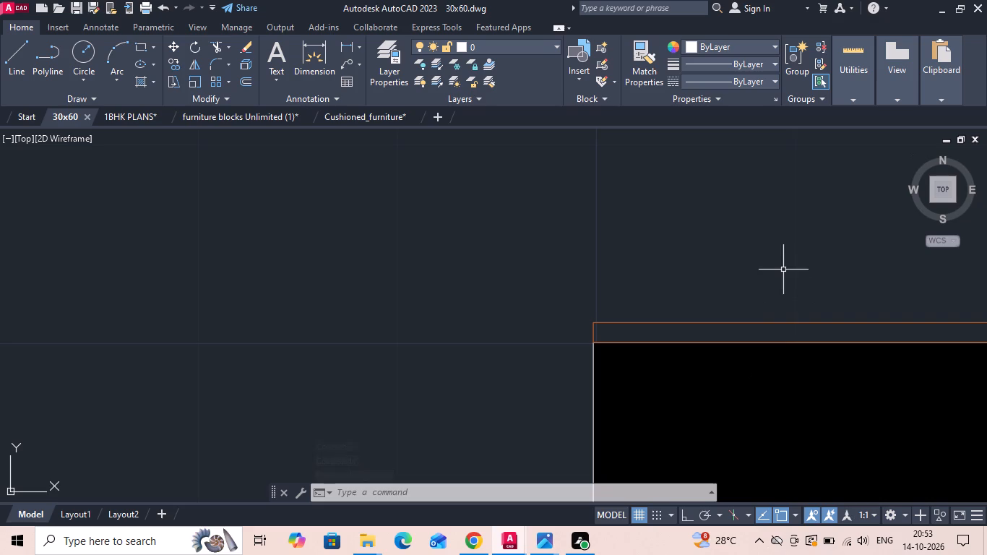
# Copy the small TV unit block from the loose furniture beside the plans into the first floor living room, near the bedroom wall.
pyautogui.scroll(-5, 286, 259)
pyautogui.scroll(-1, 319, 309)
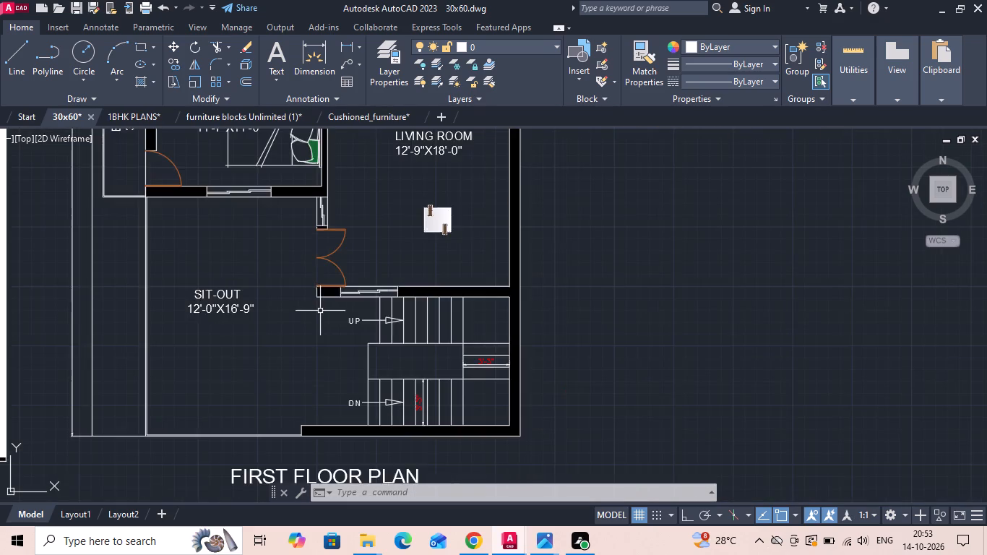
pyautogui.scroll(-2, 324, 312)
pyautogui.scroll(1, 186, 271)
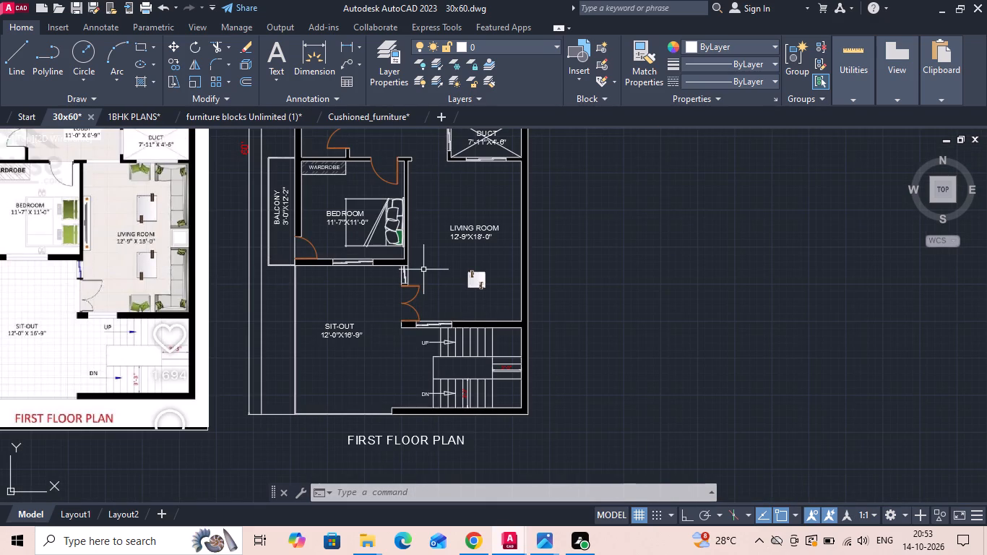
pyautogui.scroll(-2, 412, 272)
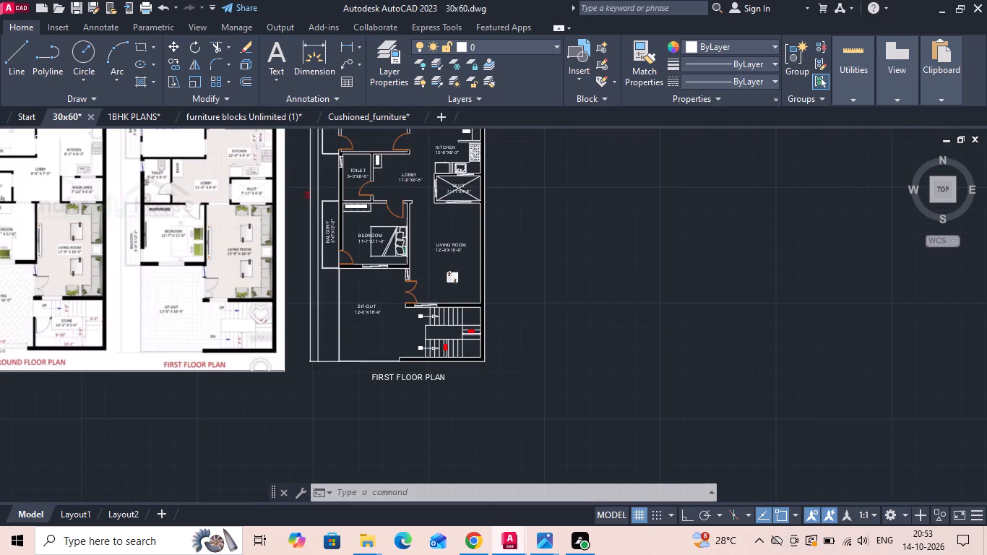
pyautogui.scroll(6, 868, 257)
pyautogui.moveTo(870, 274); pyautogui.dragTo(725, 397, button='middle')
pyautogui.scroll(3, 708, 317)
pyautogui.scroll(-2, 524, 225)
pyautogui.scroll(3, 547, 184)
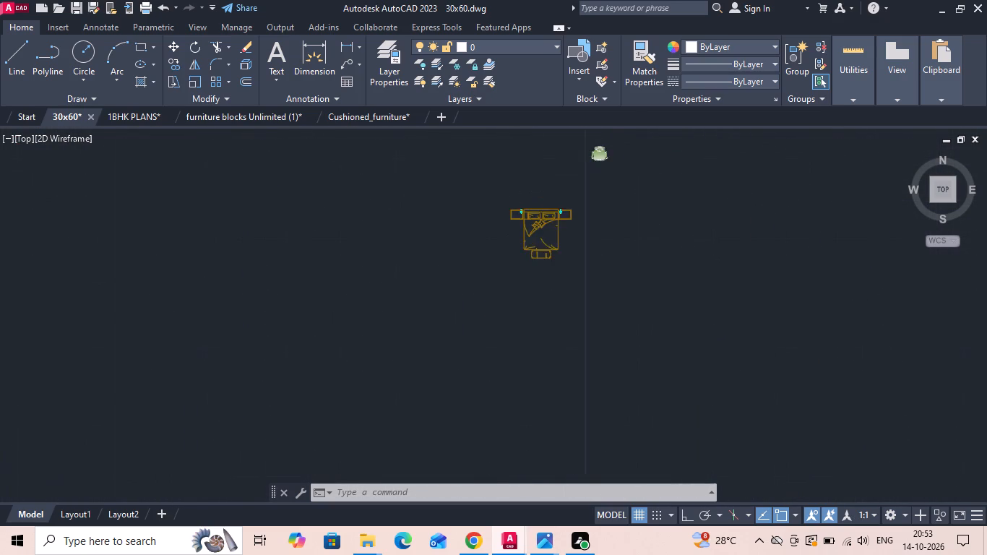
pyautogui.scroll(4, 616, 142)
pyautogui.scroll(-6, 490, 228)
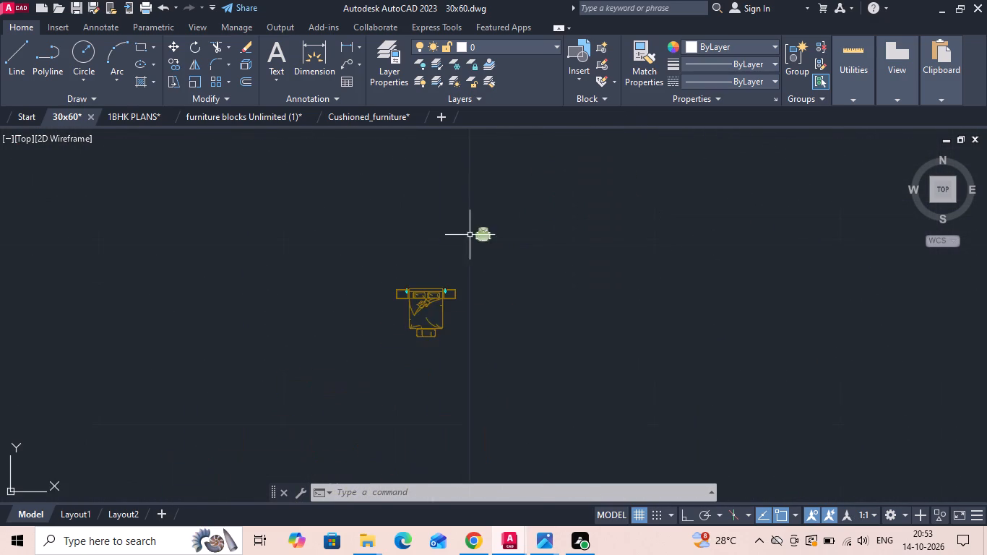
pyautogui.scroll(-3, 470, 235)
pyautogui.scroll(3, 616, 318)
pyautogui.scroll(3, 810, 327)
pyautogui.scroll(3, 653, 319)
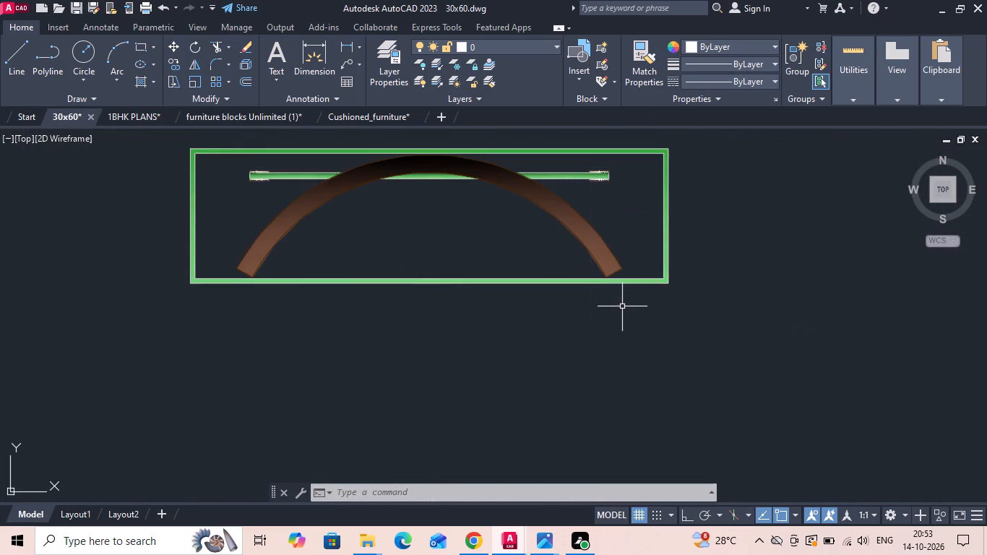
pyautogui.scroll(-3, 613, 303)
pyautogui.click(566, 279)
pyautogui.rightClick(565, 278)
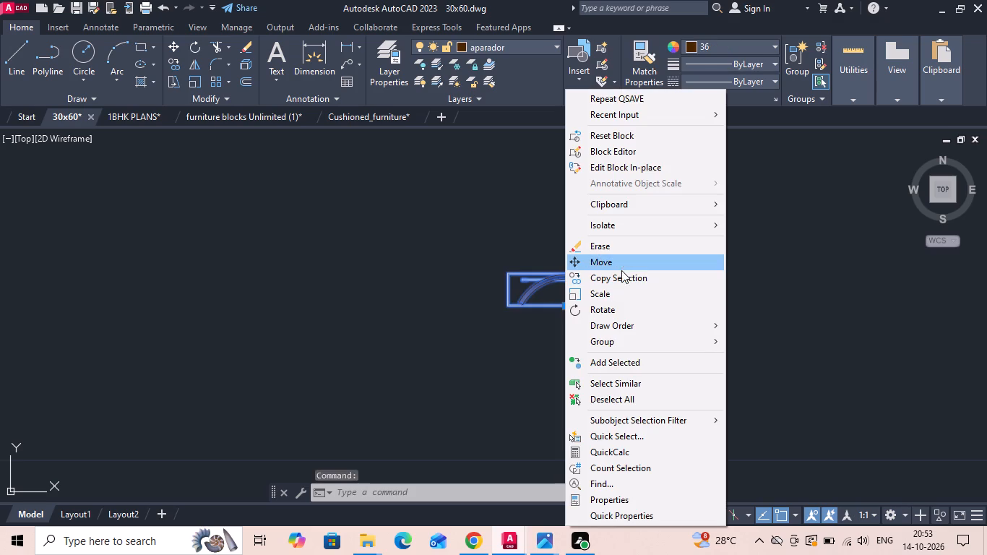
pyautogui.click(616, 281)
pyautogui.moveTo(566, 298); pyautogui.dragTo(540, 309)
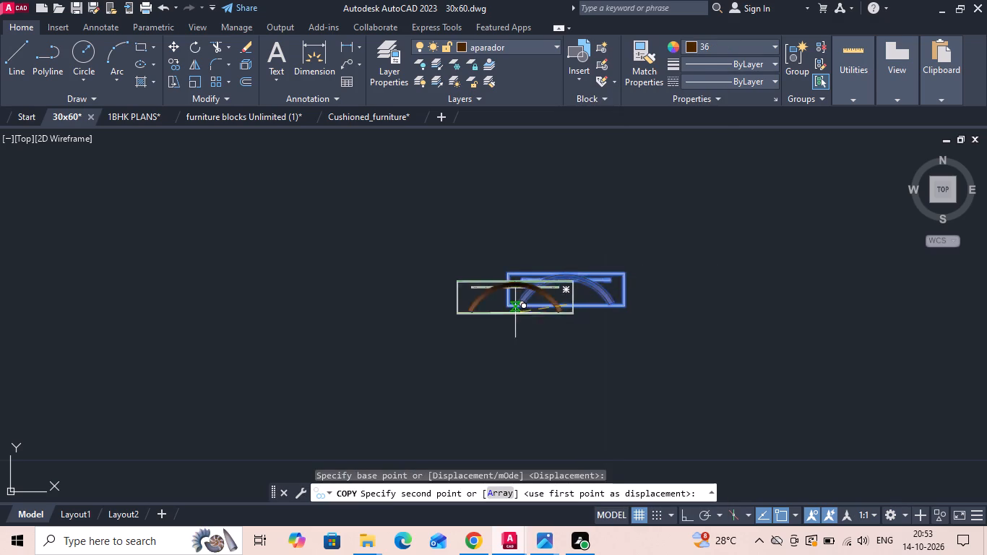
pyautogui.scroll(-12, 586, 301)
pyautogui.moveTo(349, 335); pyautogui.dragTo(402, 336, button='middle')
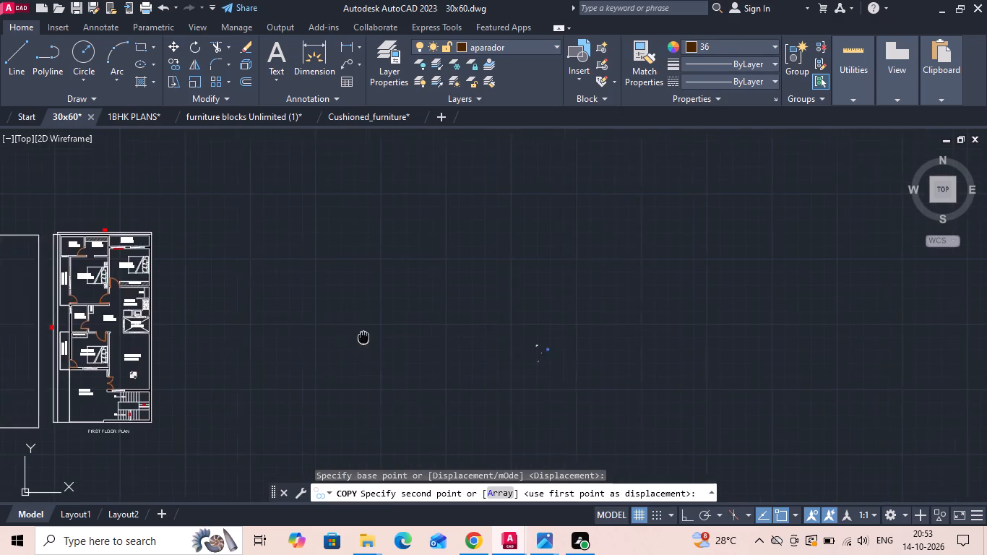
pyautogui.moveTo(402, 336); pyautogui.dragTo(518, 333, button='middle')
pyautogui.scroll(1, 258, 332)
pyautogui.scroll(3, 261, 395)
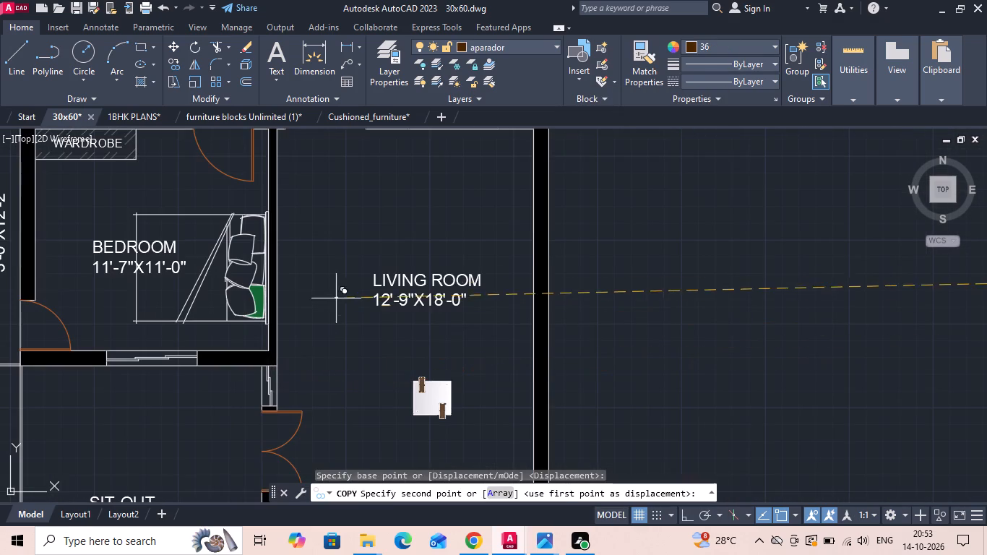
pyautogui.click(324, 244)
pyautogui.scroll(3, 324, 244)
pyautogui.press('Escape')
# Scale the copied TV unit by a factor of 39.3701 from its upper corner.
pyautogui.click(324, 244)
pyautogui.rightClick(323, 243)
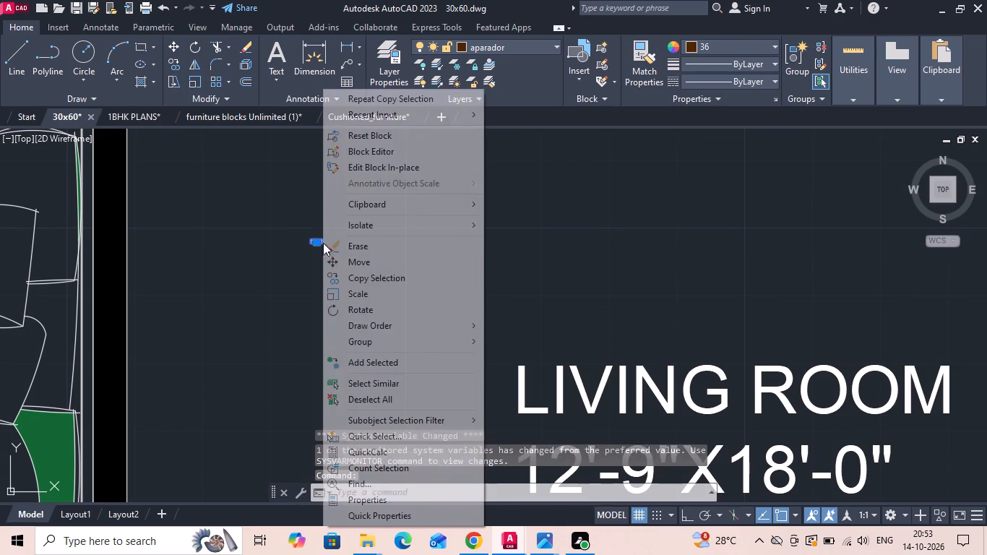
pyautogui.click(342, 286)
pyautogui.scroll(8, 306, 242)
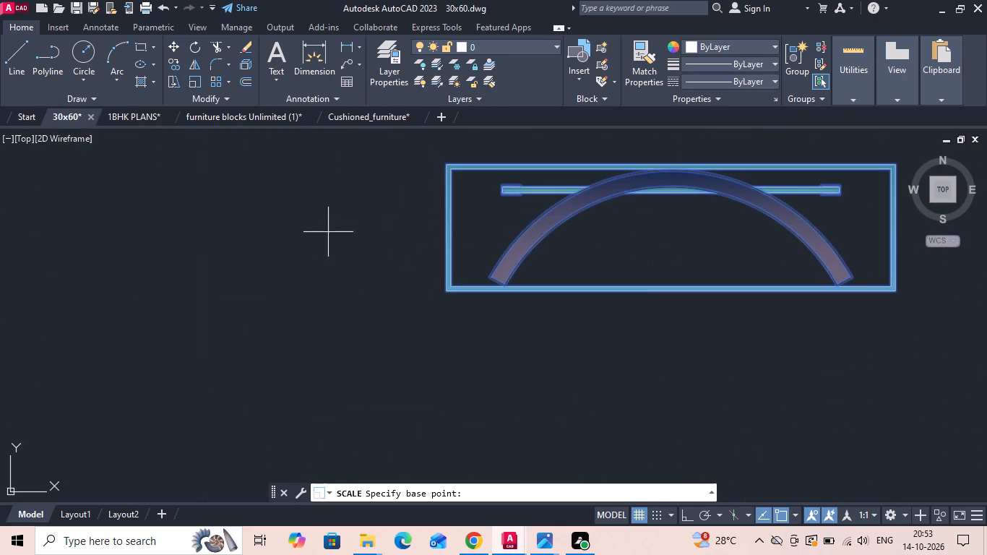
pyautogui.moveTo(447, 165); pyautogui.dragTo(450, 202)
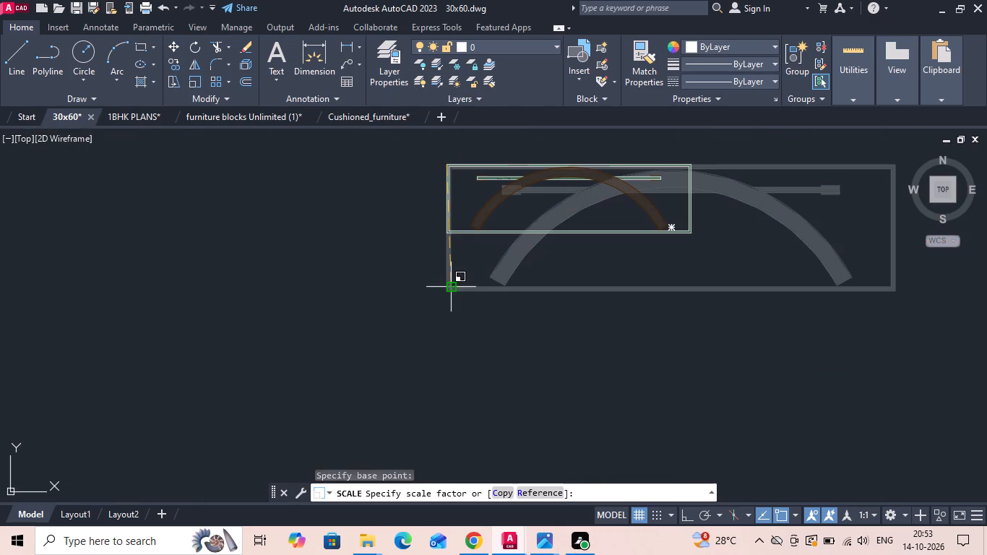
pyautogui.write('39')
pyautogui.write('.370')
pyautogui.press('1')
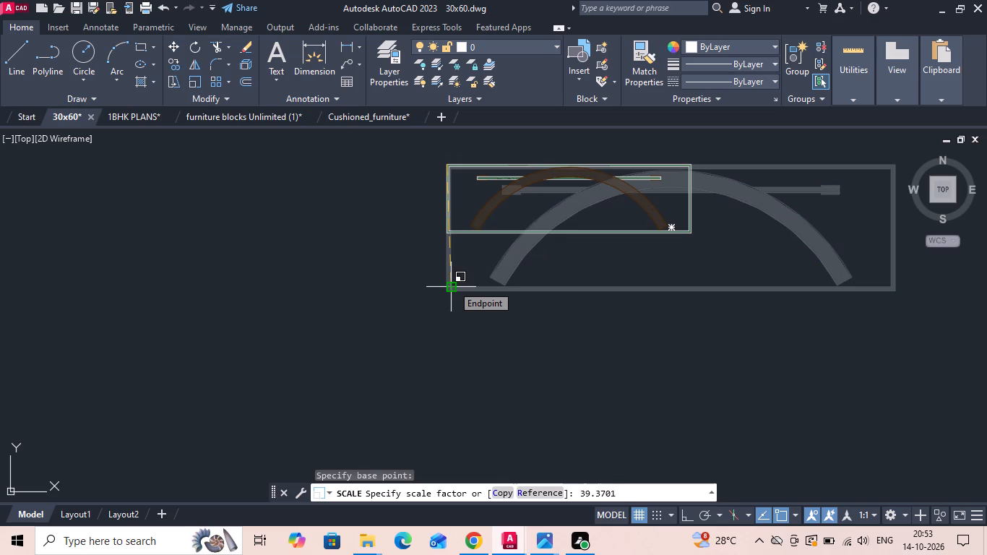
pyautogui.press('Return')
pyautogui.scroll(-12, 452, 285)
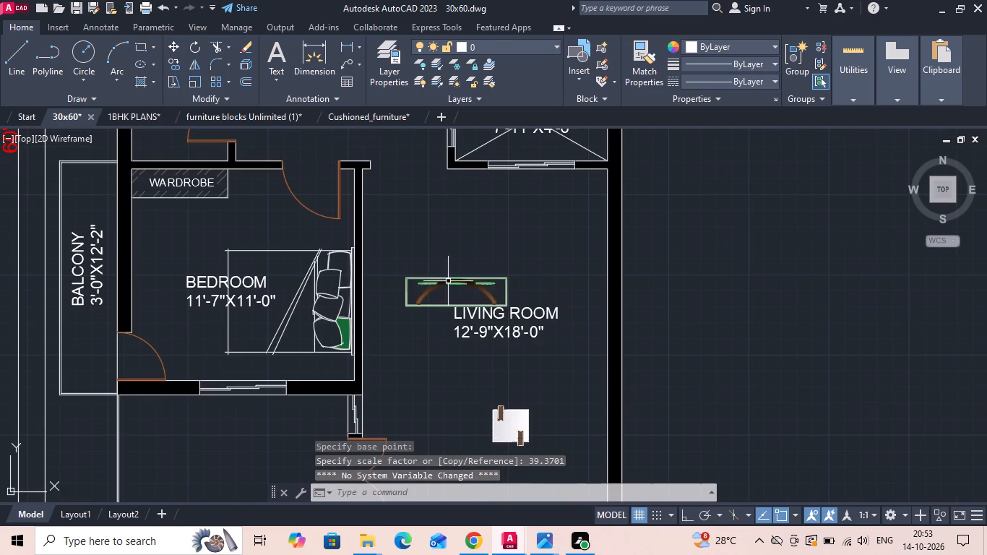
# Rotate the TV unit a quarter turn counterclockwise, with Ortho on, so it runs parallel to the bedroom wall.
pyautogui.click(453, 281)
pyautogui.rightClick(453, 281)
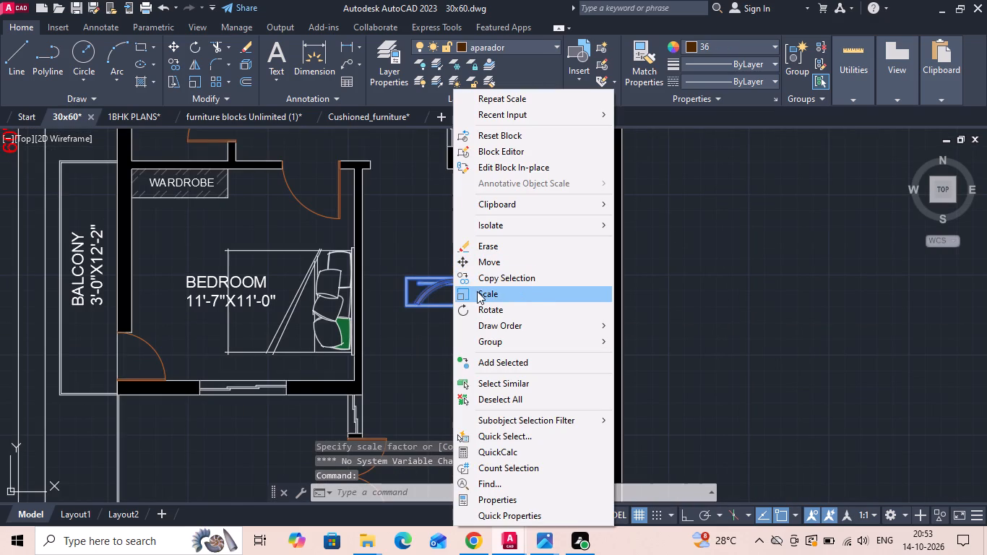
pyautogui.click(486, 306)
pyautogui.click(486, 286)
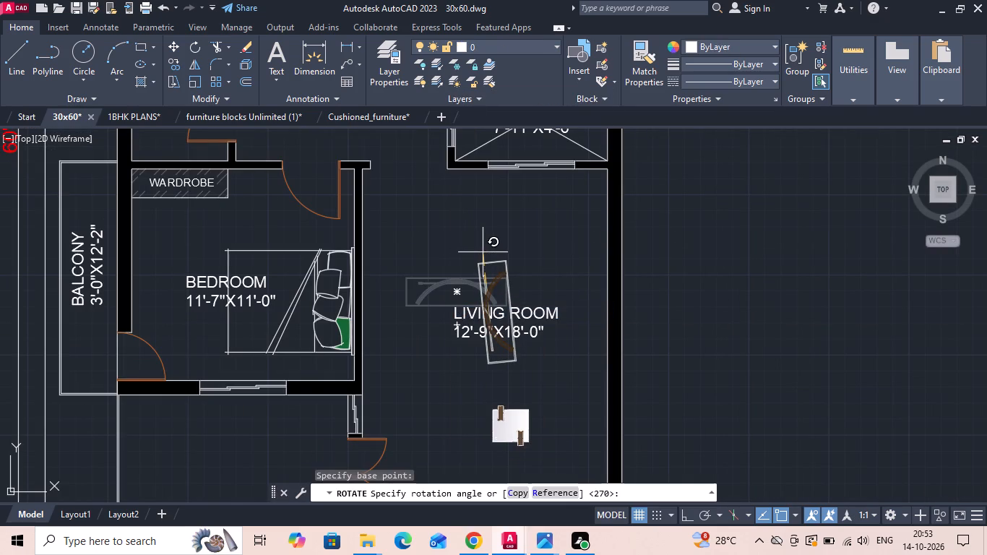
pyautogui.press('F8')
pyautogui.click(483, 252)
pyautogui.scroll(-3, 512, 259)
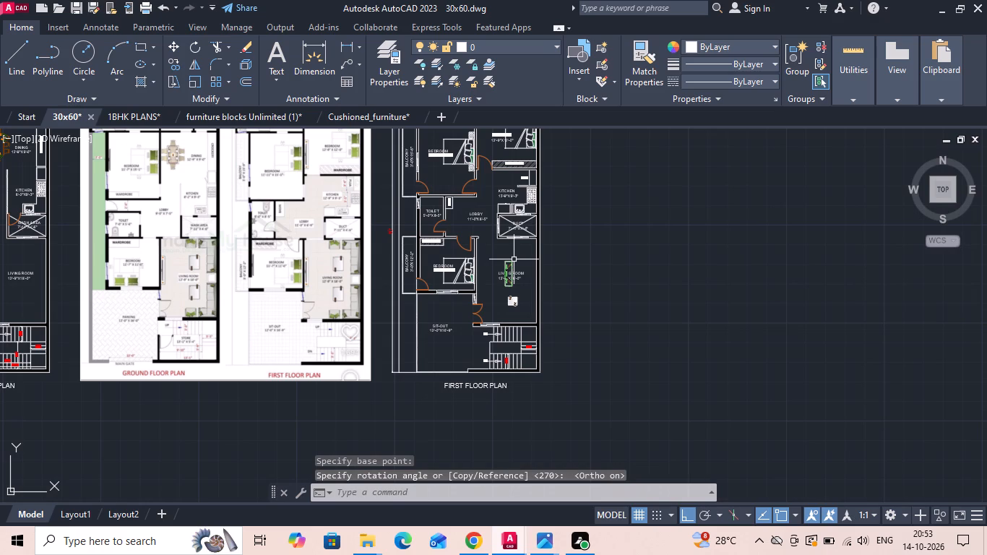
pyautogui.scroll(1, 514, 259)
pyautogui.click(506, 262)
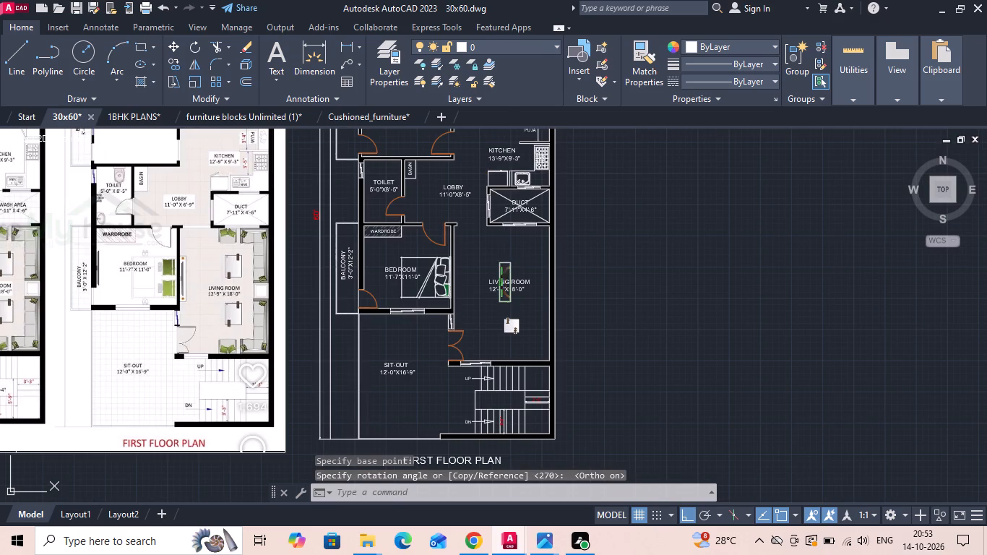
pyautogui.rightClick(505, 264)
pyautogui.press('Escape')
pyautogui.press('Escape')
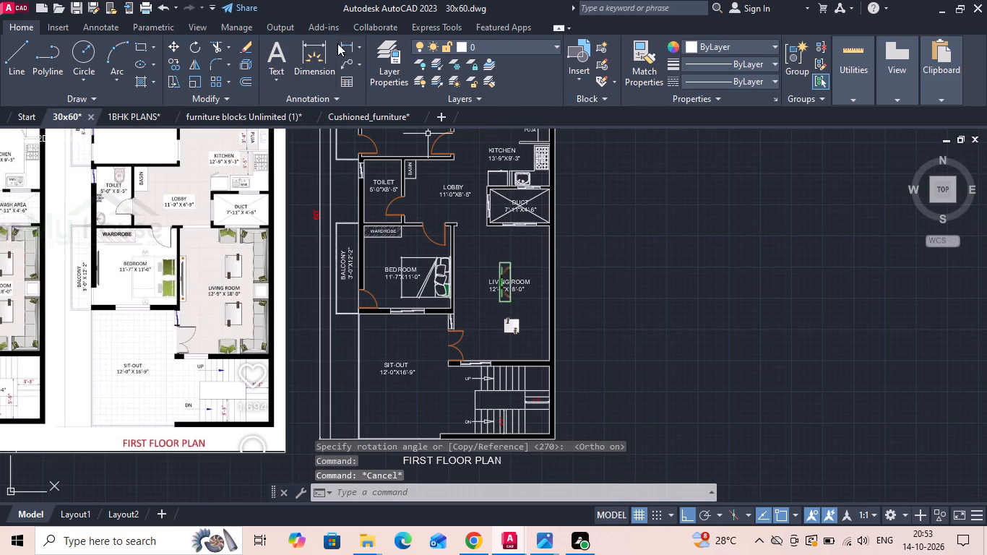
# Measure the rotated TV unit's length with a temporary linear dimension between the midpoints of its short ends.
pyautogui.click(348, 43)
pyautogui.scroll(5, 478, 283)
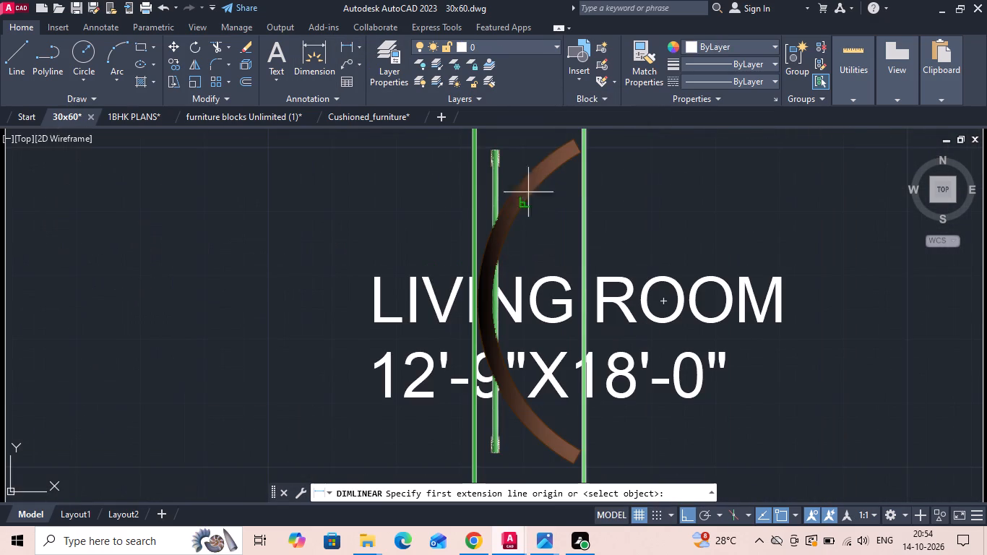
pyautogui.moveTo(512, 243); pyautogui.dragTo(512, 325, button='middle')
pyautogui.scroll(1, 545, 203)
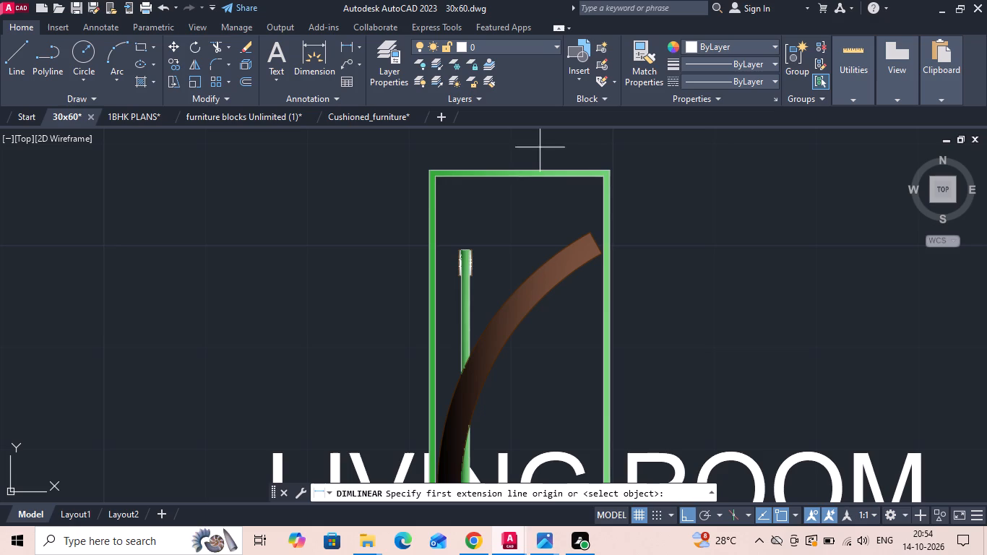
pyautogui.click(540, 165)
pyautogui.scroll(-3, 540, 166)
pyautogui.scroll(3, 553, 311)
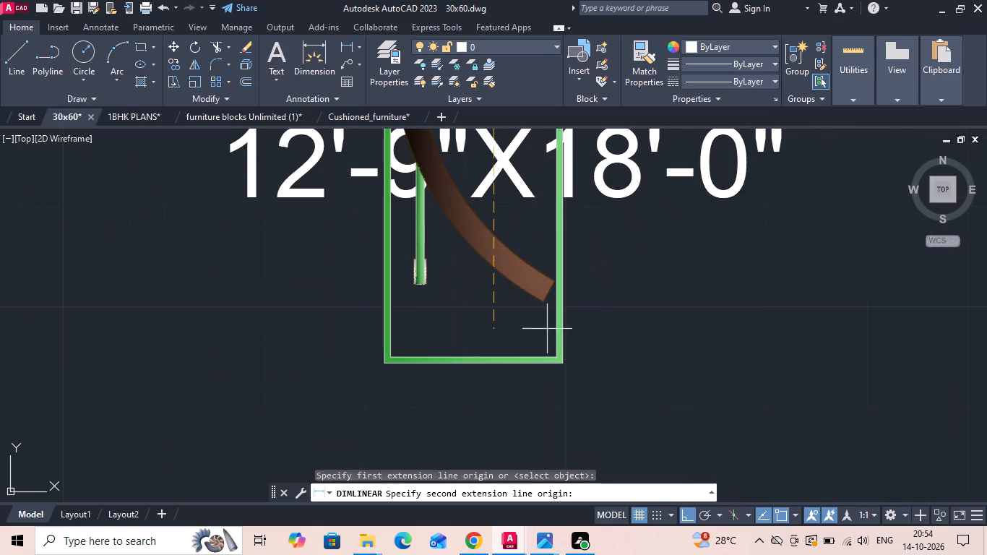
pyautogui.click(493, 366)
pyautogui.scroll(-3, 481, 381)
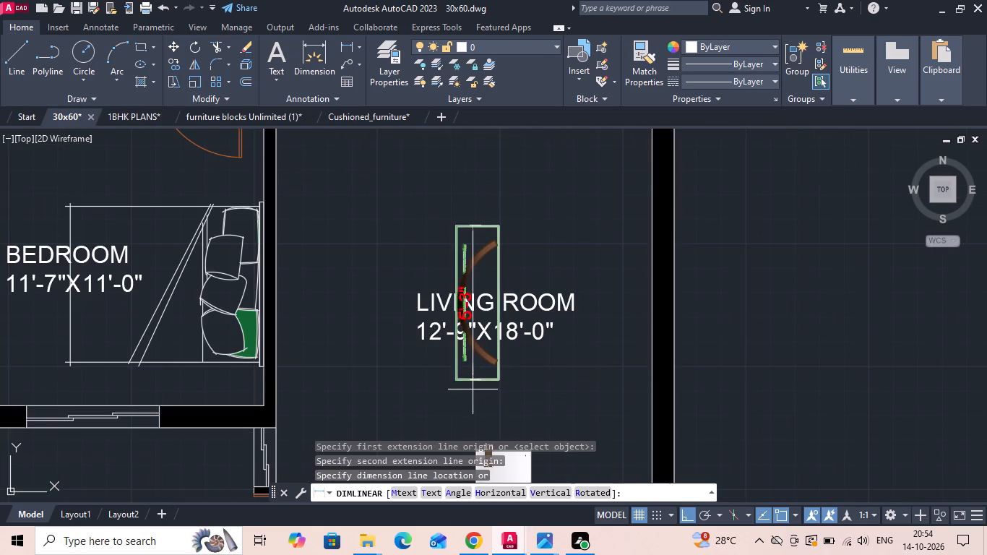
pyautogui.press('Escape')
# Move the TV unit by the midpoint of its back edge against the bedroom wall in the first floor living room.
pyautogui.click(500, 254)
pyautogui.rightClick(493, 241)
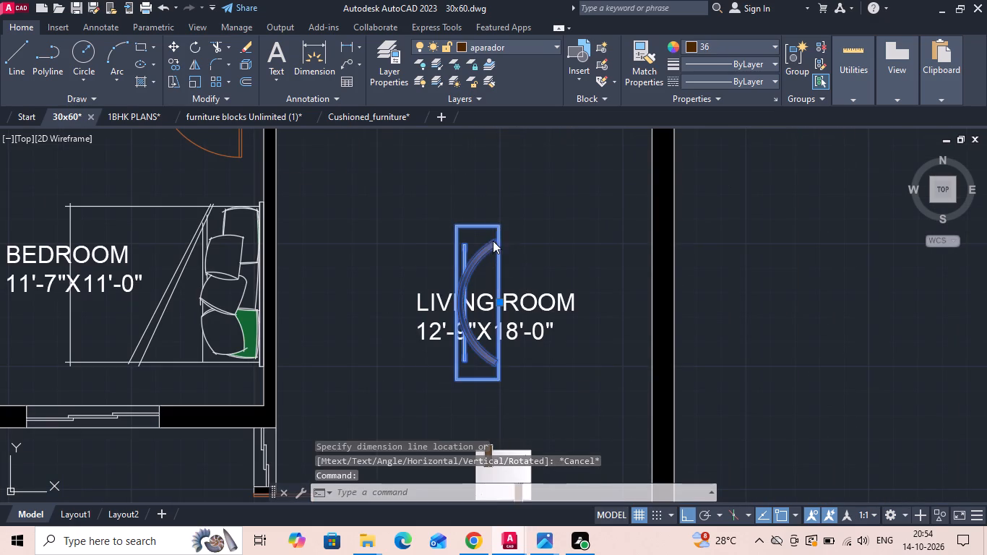
pyautogui.click(522, 264)
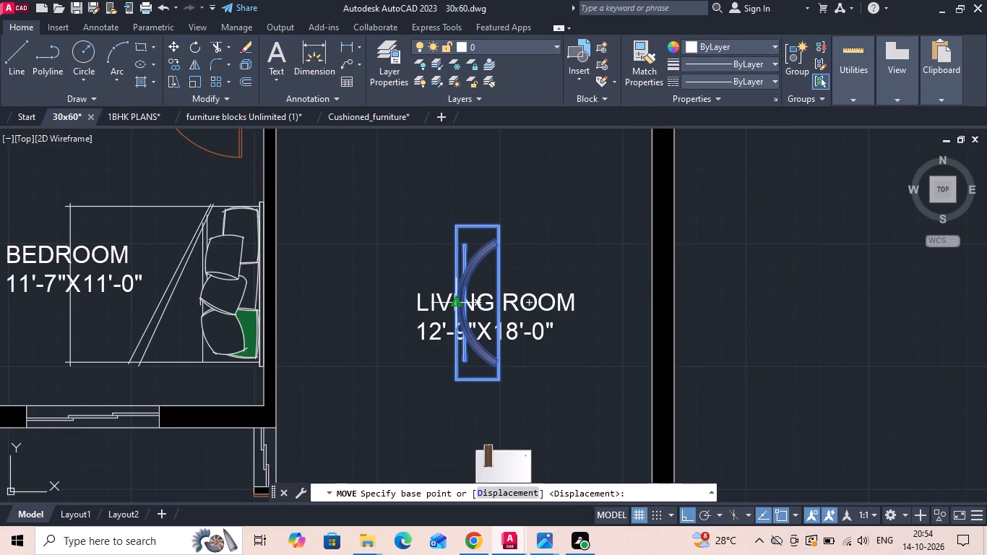
pyautogui.click(454, 301)
pyautogui.scroll(-2, 454, 301)
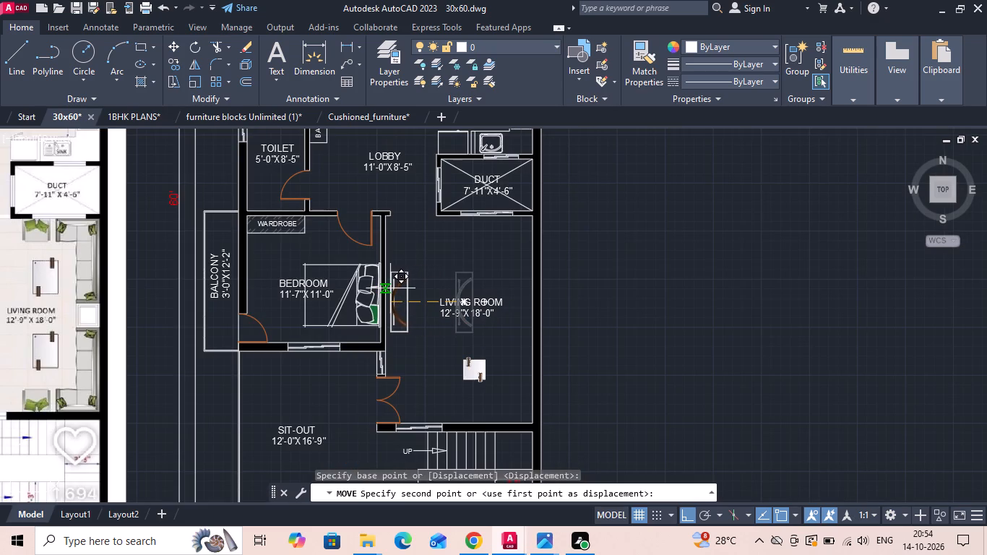
pyautogui.click(384, 292)
# Copy the living room TV unit by its back-edge midpoint onto the wall opposite the bed in the first floor 12'-9"x12'-0" bedroom.
pyautogui.scroll(-2, 496, 283)
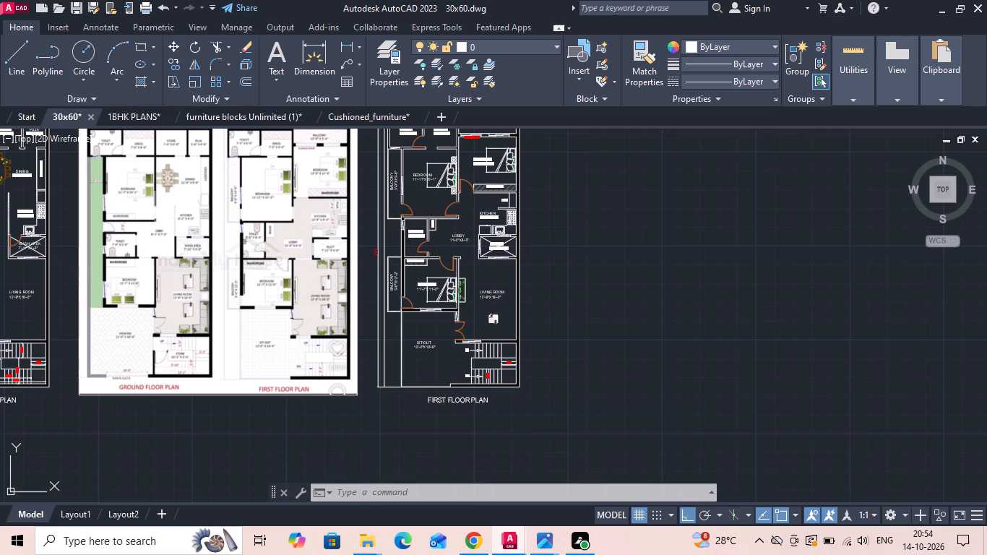
pyautogui.moveTo(163, 219); pyautogui.dragTo(171, 231, button='middle')
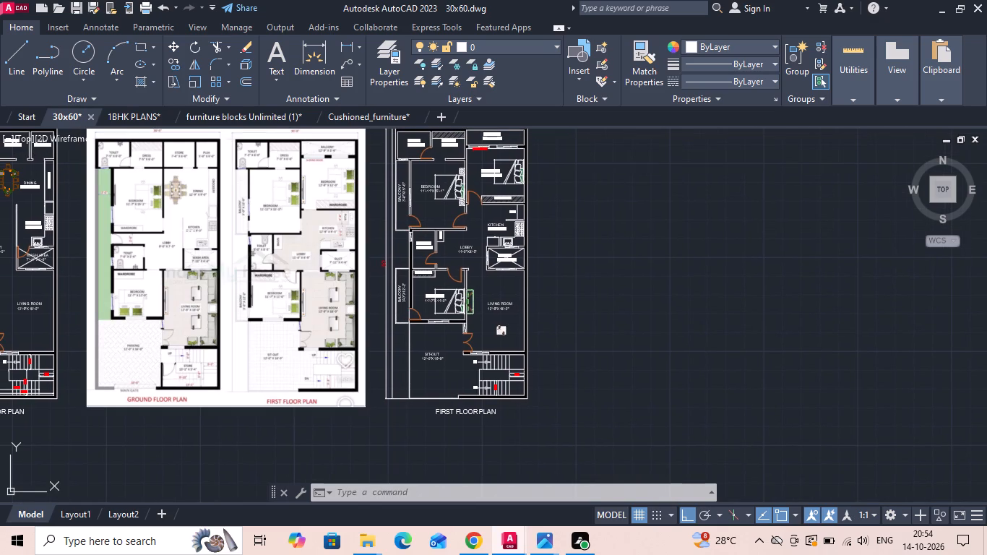
pyautogui.scroll(3, 456, 270)
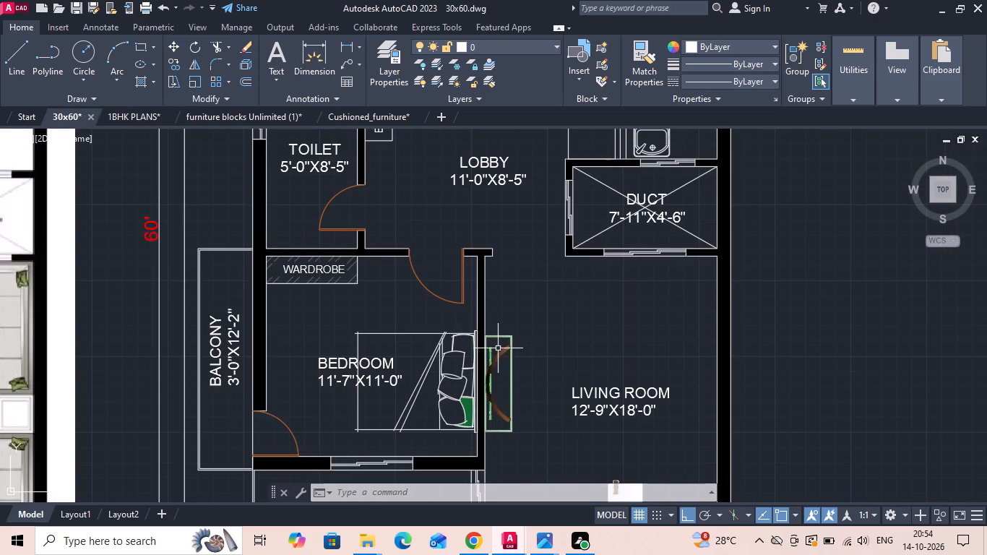
pyautogui.click(499, 349)
pyautogui.rightClick(499, 349)
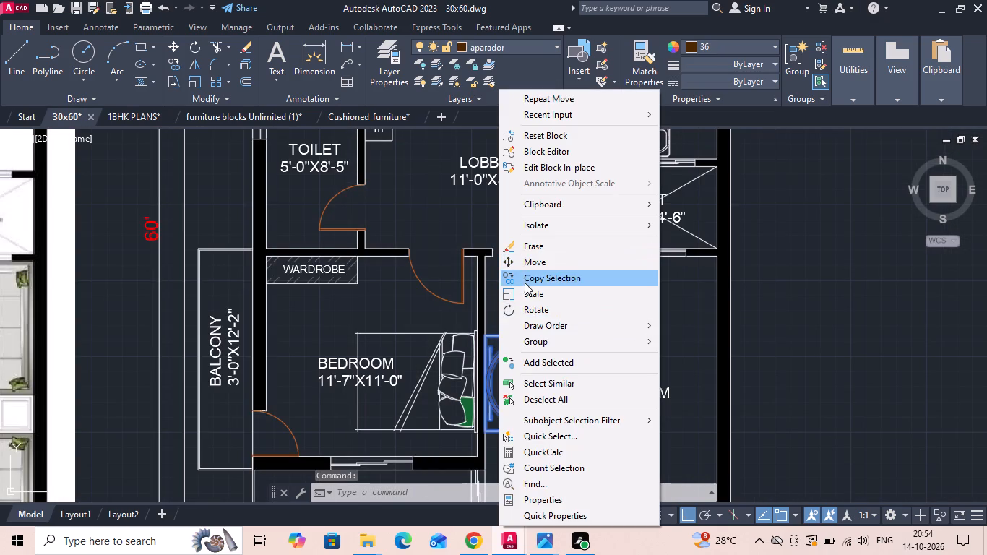
pyautogui.click(525, 284)
pyautogui.scroll(3, 483, 392)
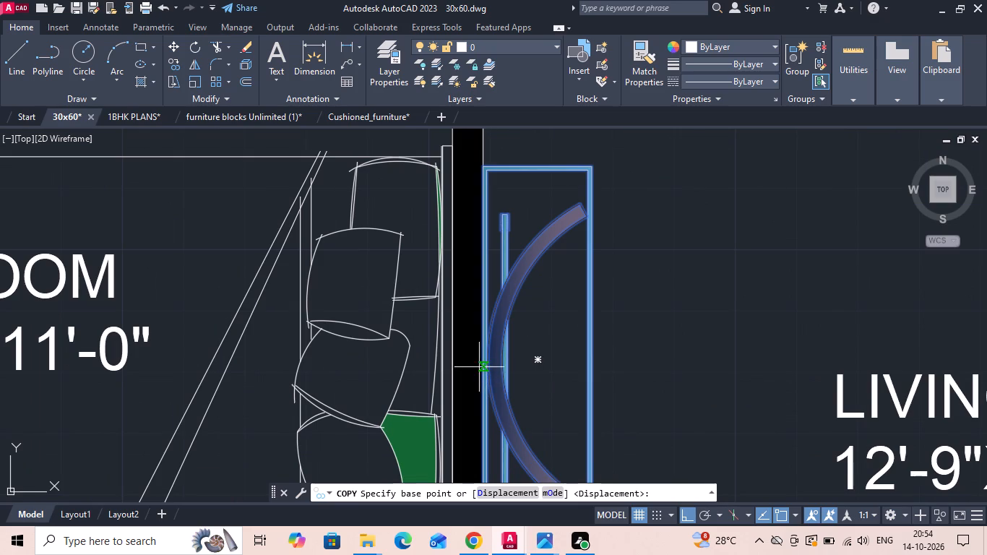
pyautogui.scroll(-1, 480, 391)
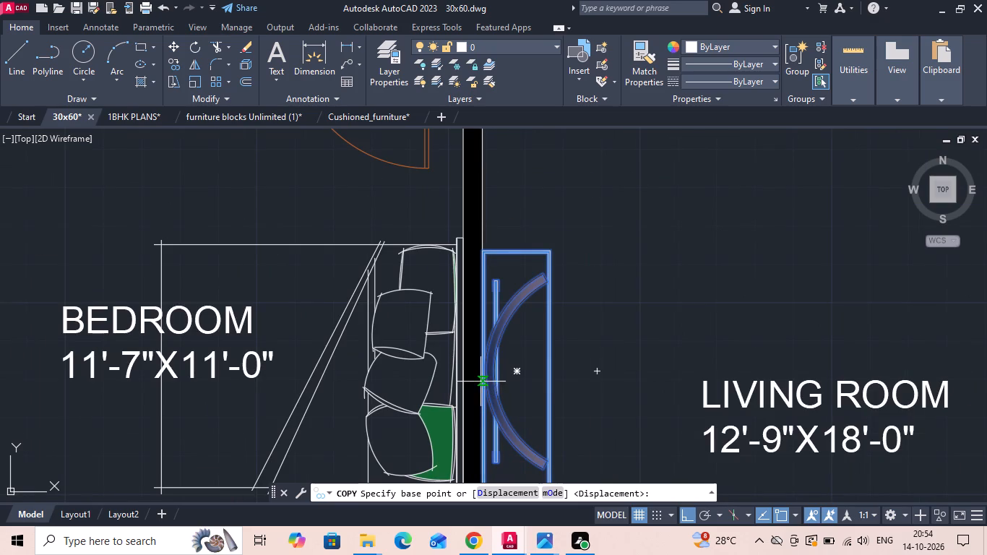
pyautogui.click(478, 375)
pyautogui.scroll(-5, 478, 390)
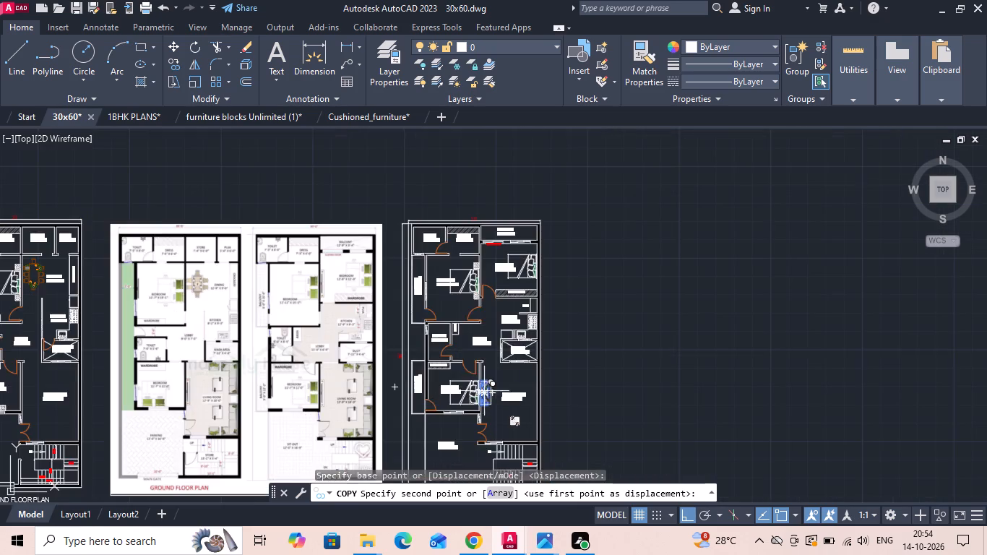
pyautogui.scroll(3, 504, 270)
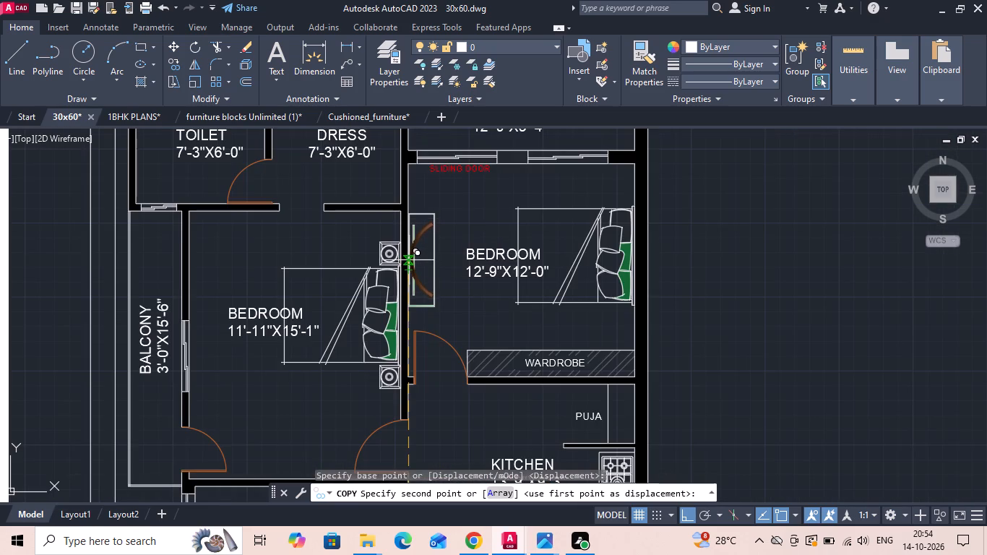
pyautogui.click(409, 267)
pyautogui.press('Escape')
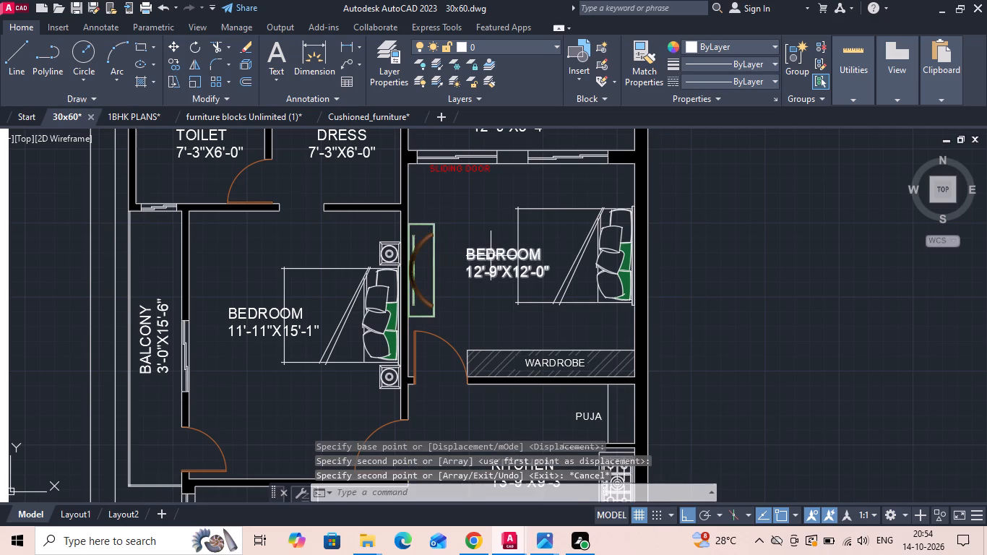
# Move the bedroom TV unit about 6 inches along the wall toward the sliding door, and save the drawing.
pyautogui.click(453, 262)
pyautogui.click(435, 227)
pyautogui.click(434, 221)
pyautogui.rightClick(434, 221)
pyautogui.click(430, 235)
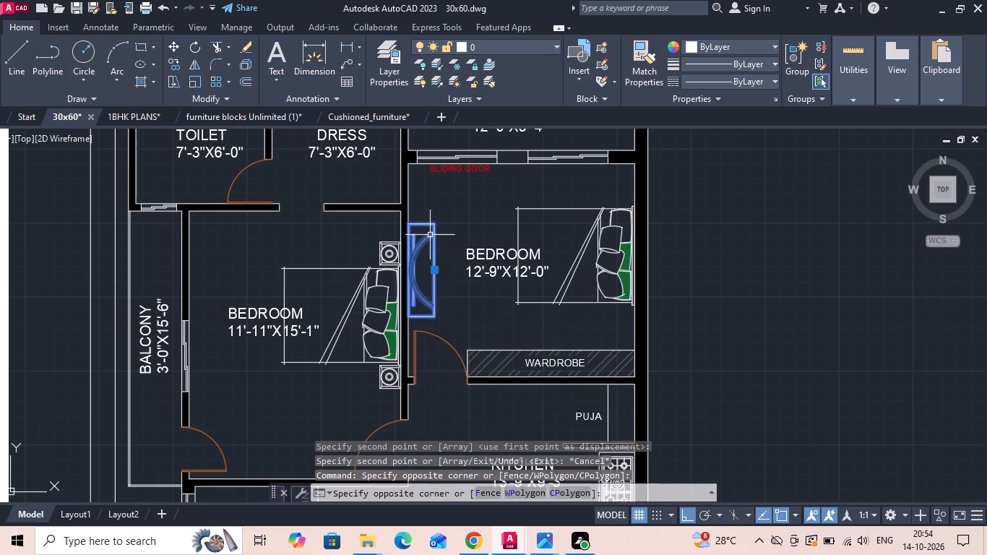
pyautogui.rightClick(430, 235)
pyautogui.click(442, 267)
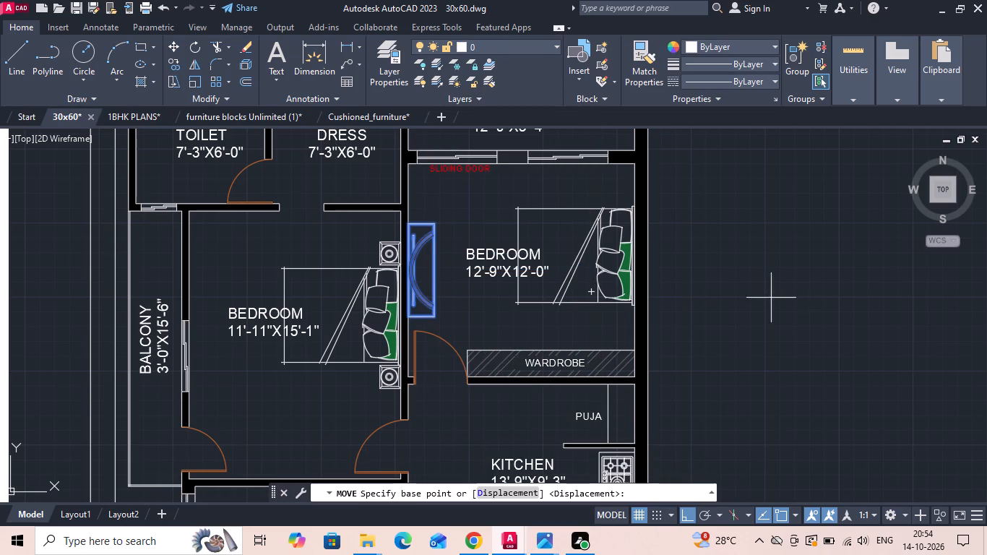
pyautogui.click(798, 298)
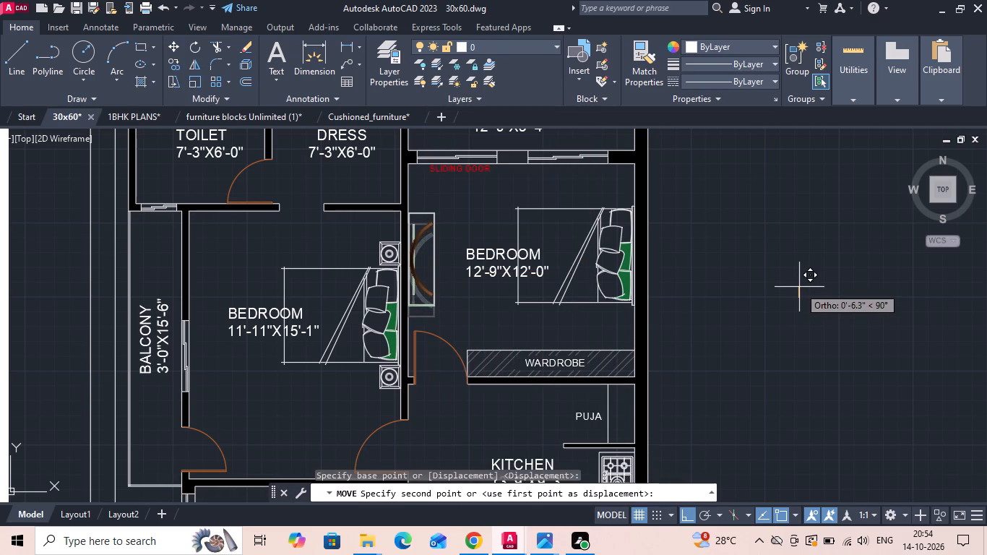
pyautogui.click(799, 287)
pyautogui.press('Escape')
pyautogui.hotkey('ctrl', 's')
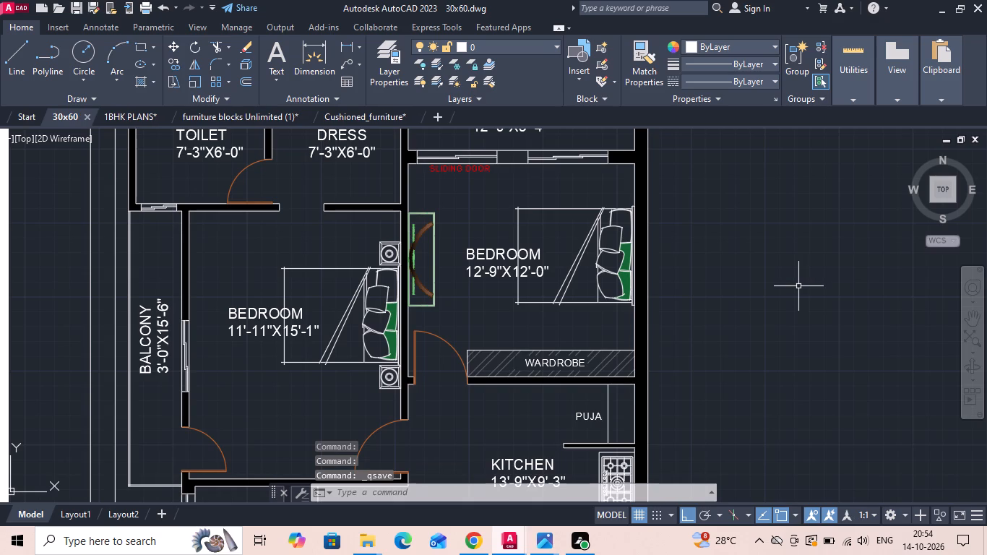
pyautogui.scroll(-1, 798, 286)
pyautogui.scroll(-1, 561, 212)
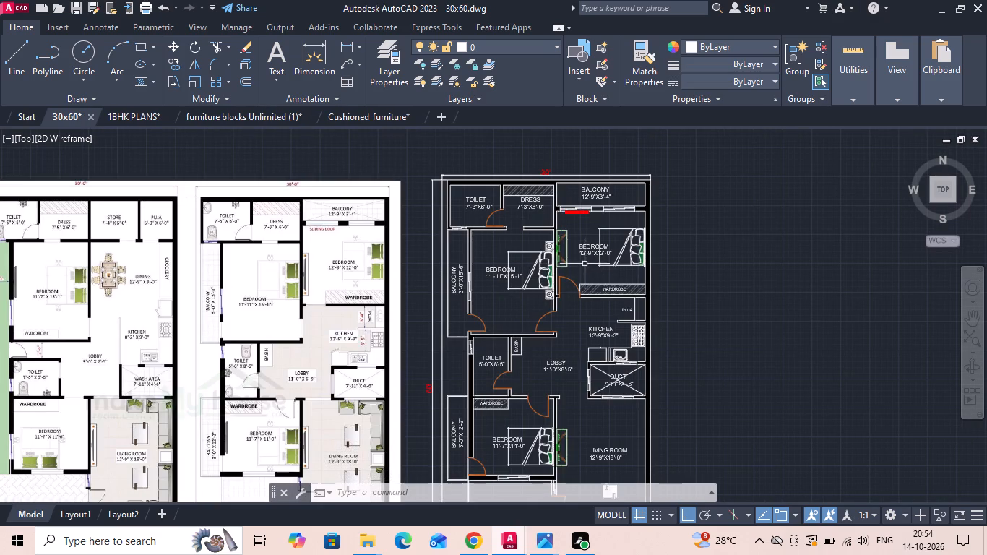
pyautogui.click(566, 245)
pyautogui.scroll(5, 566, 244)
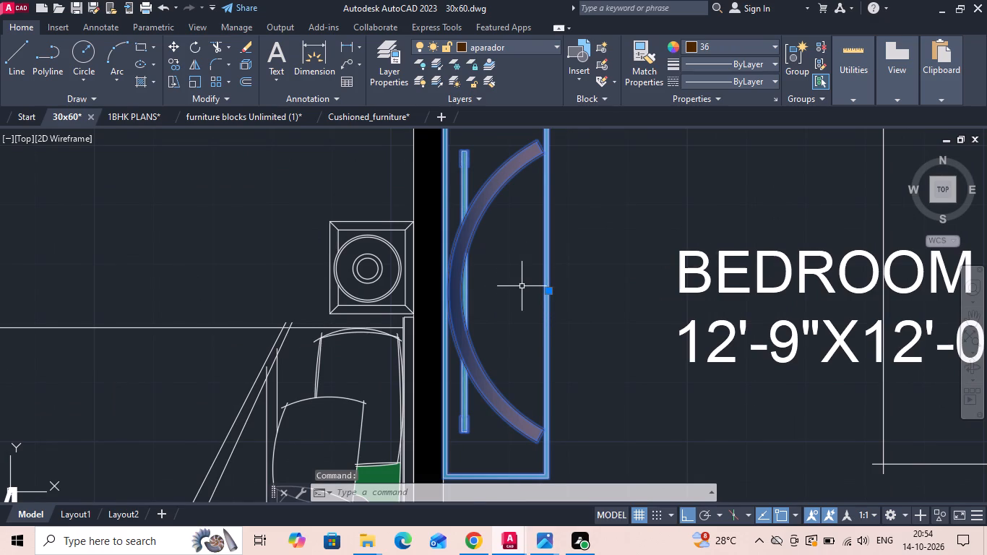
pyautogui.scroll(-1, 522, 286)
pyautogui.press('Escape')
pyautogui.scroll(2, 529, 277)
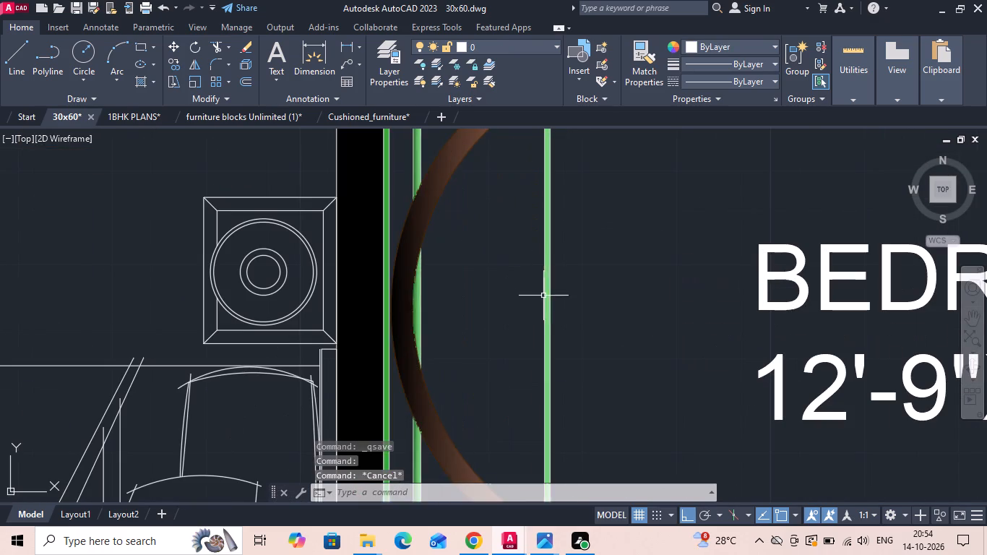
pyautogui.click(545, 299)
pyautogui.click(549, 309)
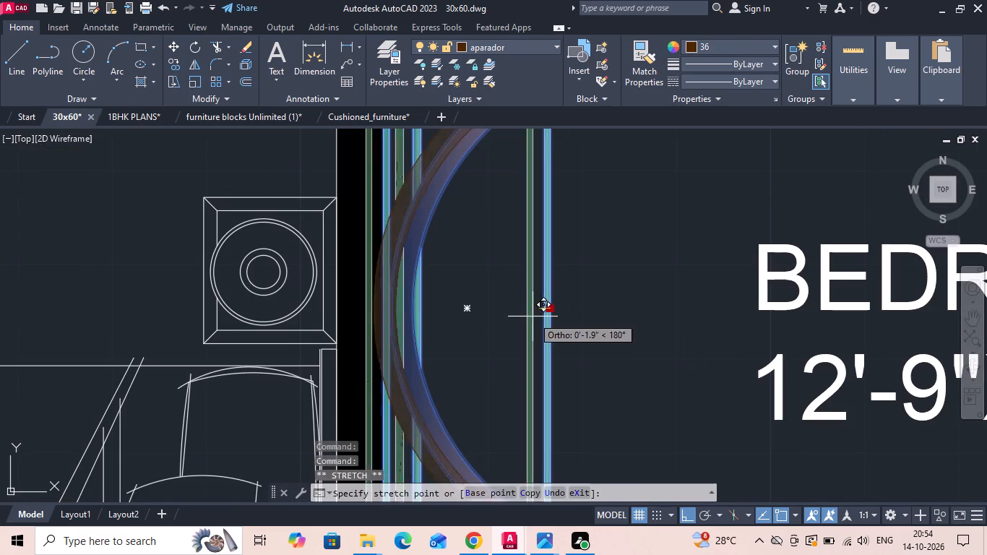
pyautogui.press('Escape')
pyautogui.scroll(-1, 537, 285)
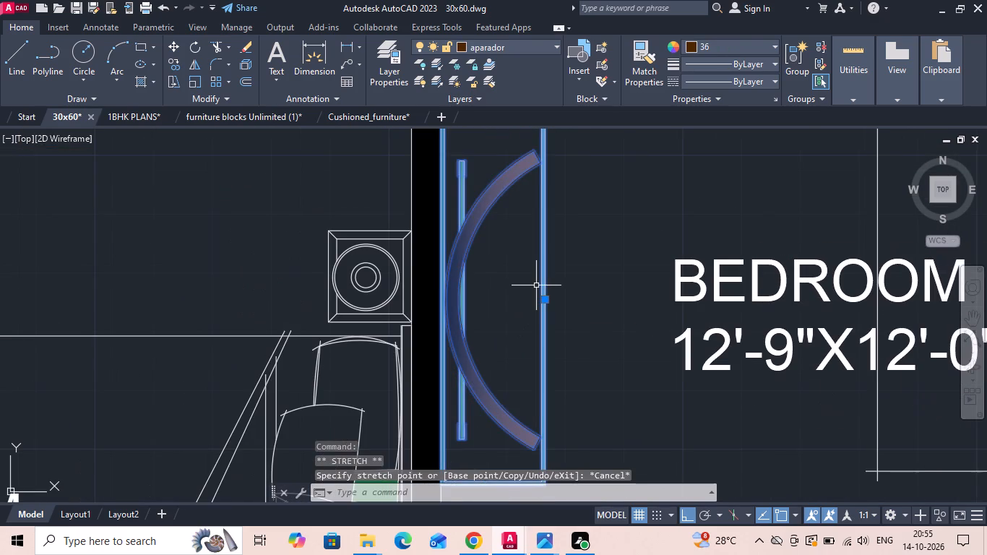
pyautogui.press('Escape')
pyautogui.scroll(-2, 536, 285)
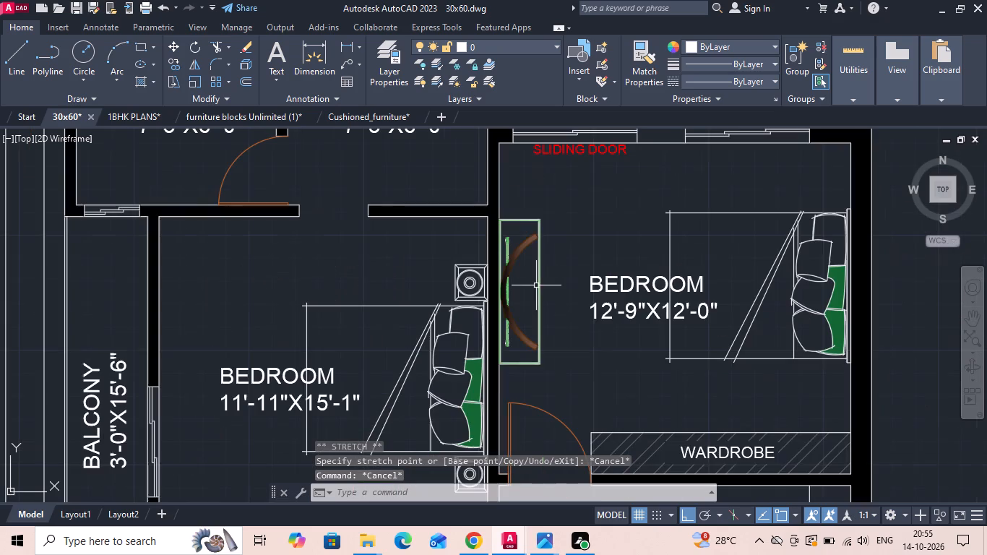
# Copy the bedroom TV unit by its back-edge midpoint onto the bedroom-side wall of the ground floor living room.
pyautogui.click(538, 280)
pyautogui.rightClick(538, 280)
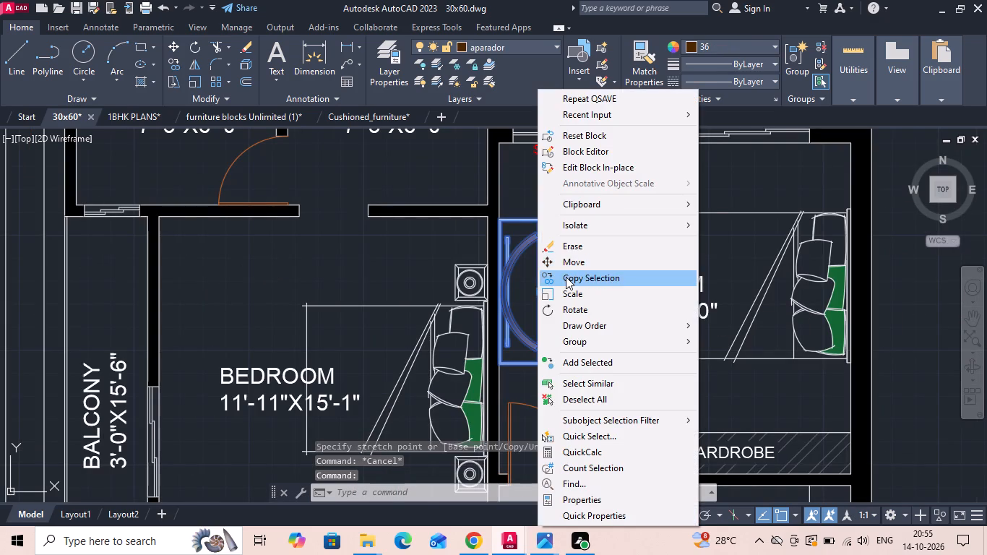
pyautogui.click(566, 277)
pyautogui.scroll(3, 507, 293)
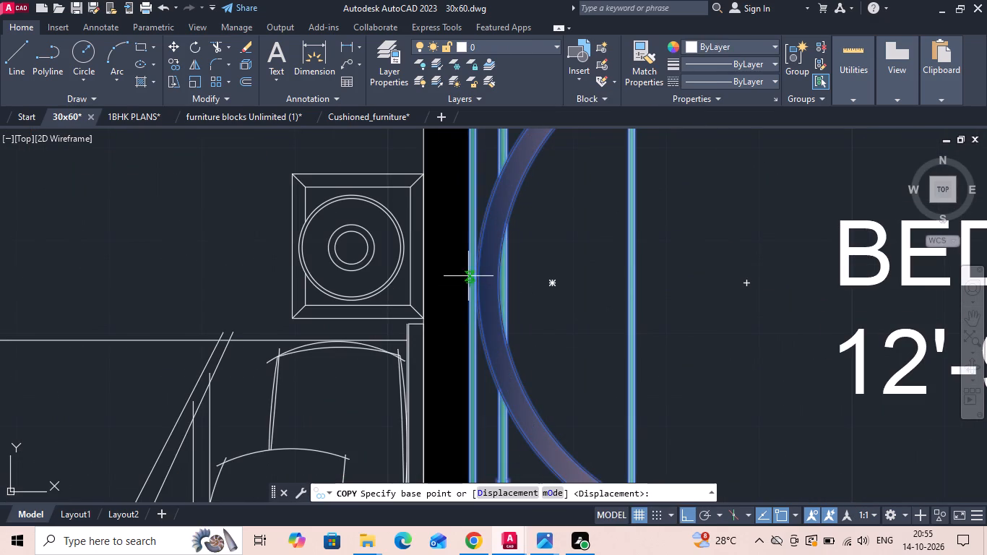
pyautogui.click(467, 282)
pyautogui.scroll(-7, 496, 228)
pyautogui.scroll(2, 516, 326)
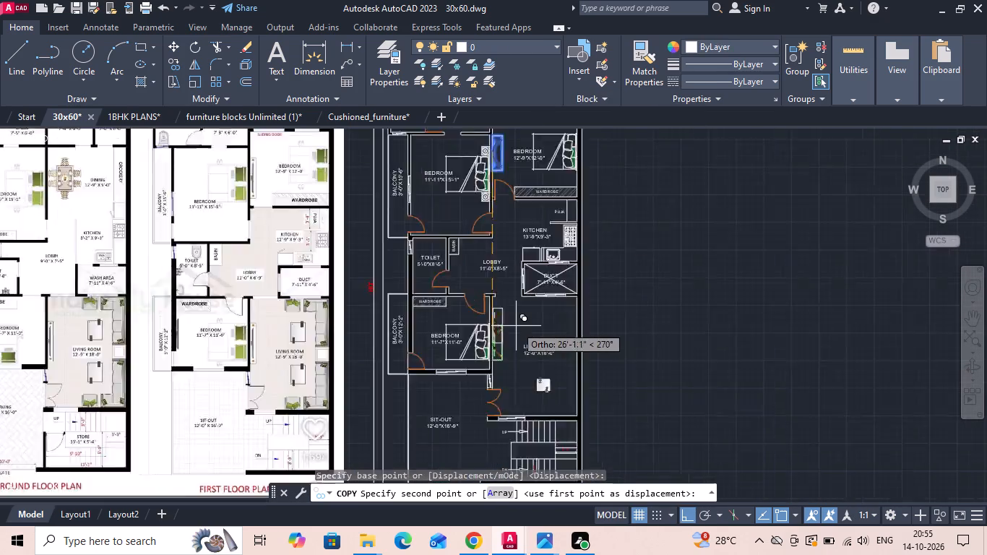
pyautogui.scroll(1, 516, 326)
pyautogui.scroll(-2, 516, 326)
pyautogui.scroll(-1, 675, 298)
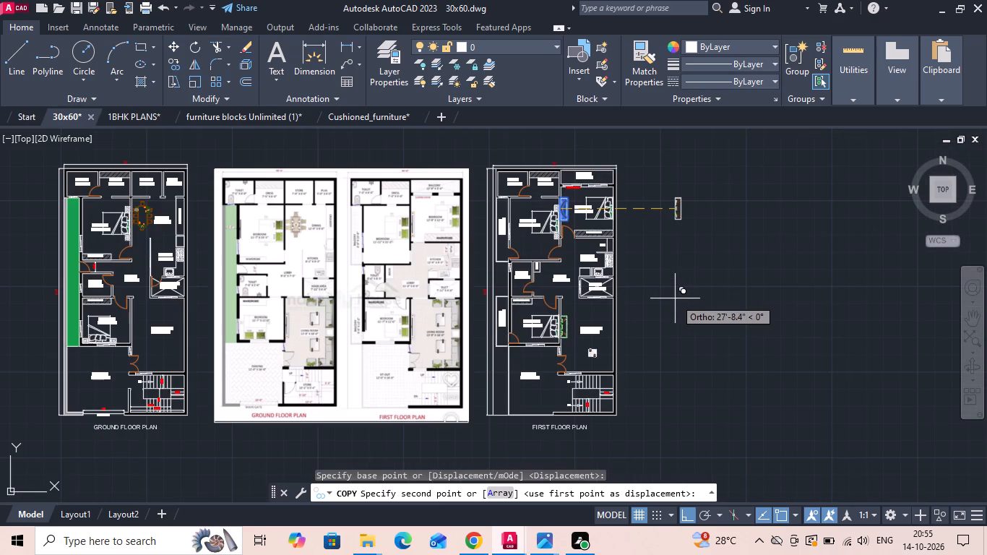
pyautogui.scroll(2, 139, 322)
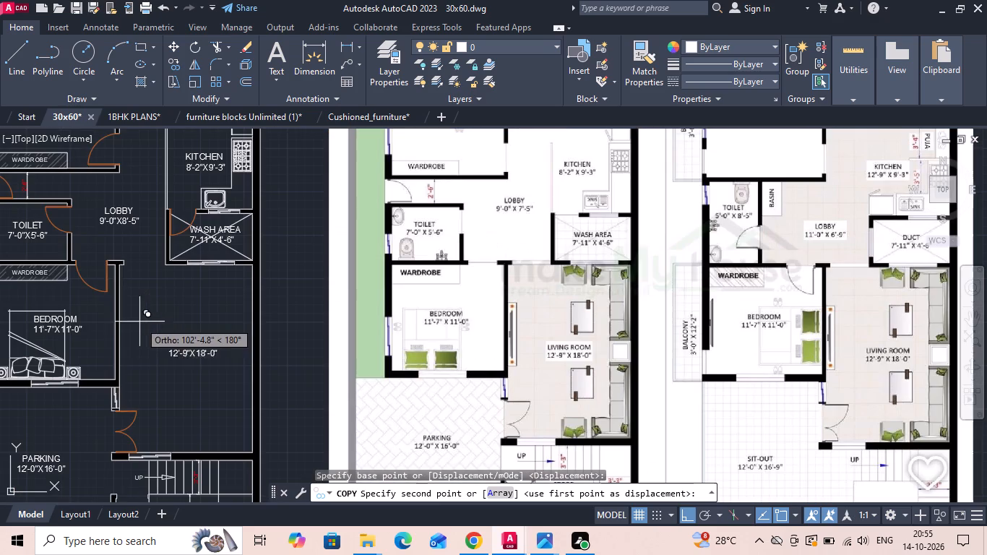
pyautogui.click(122, 342)
# Place another TV unit copy on the wall opposite the bed in the ground floor 11'-7"x15'-1" bedroom, and save the drawing.
pyautogui.scroll(-2, 220, 361)
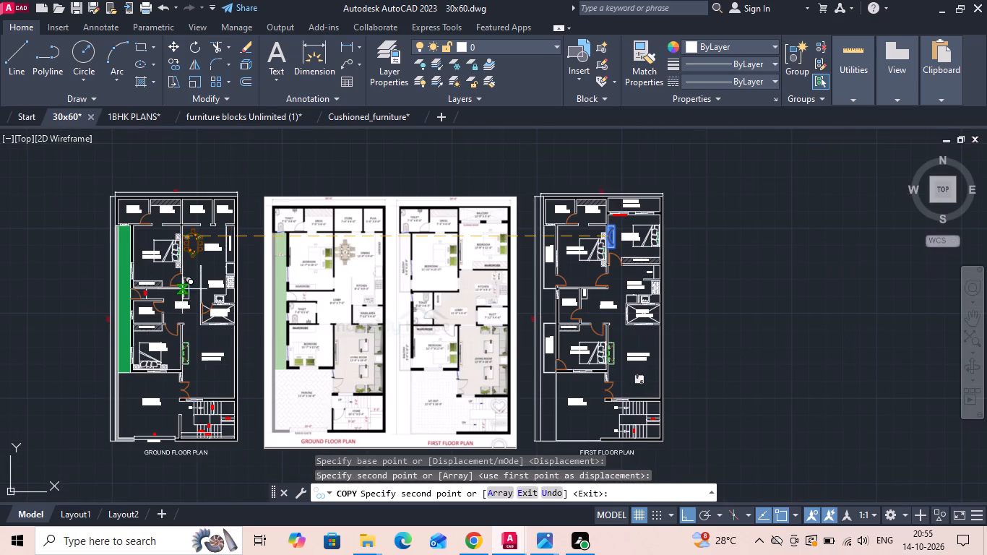
pyautogui.scroll(1, 182, 291)
pyautogui.scroll(2, 105, 223)
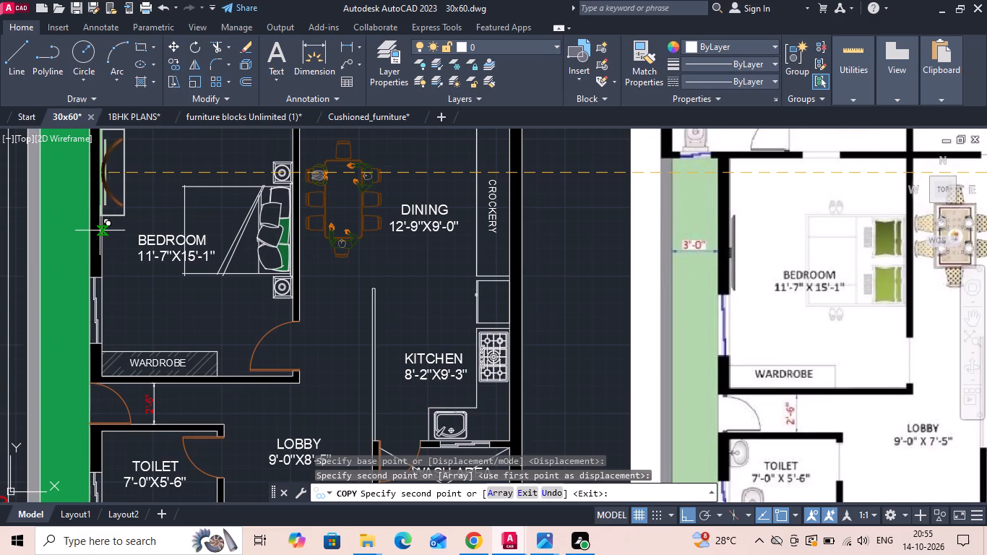
pyautogui.click(101, 228)
pyautogui.scroll(-1, 126, 231)
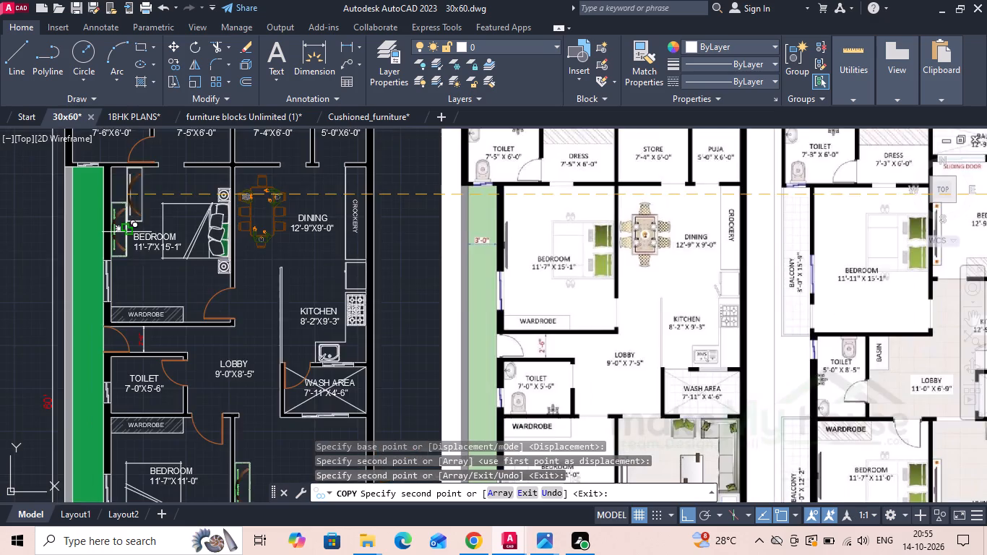
pyautogui.scroll(-1, 126, 232)
pyautogui.press('Escape')
pyautogui.hotkey('ctrl', 's')
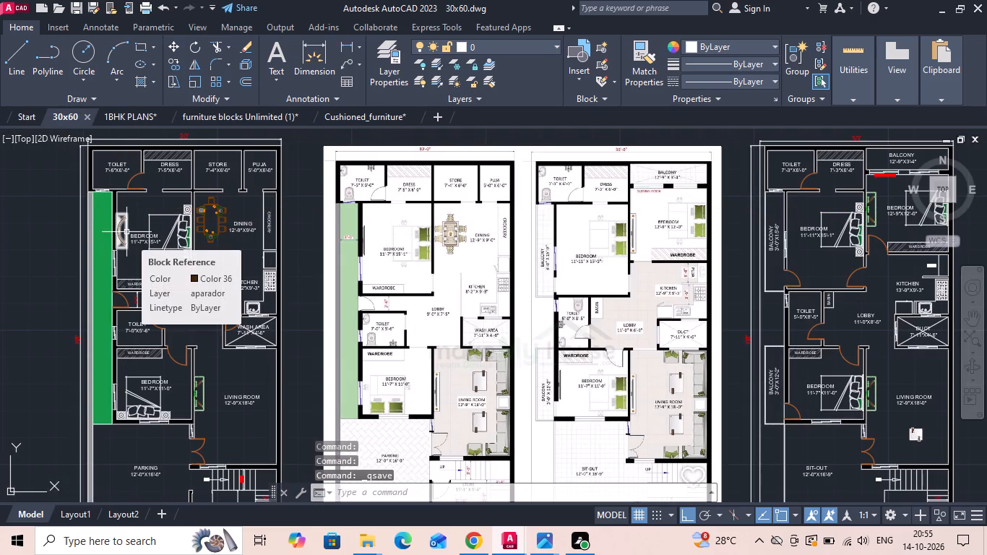
# Examine the sofa, chair and table blocks lying outside the plans for suitable living room furniture.
pyautogui.scroll(-2, 126, 232)
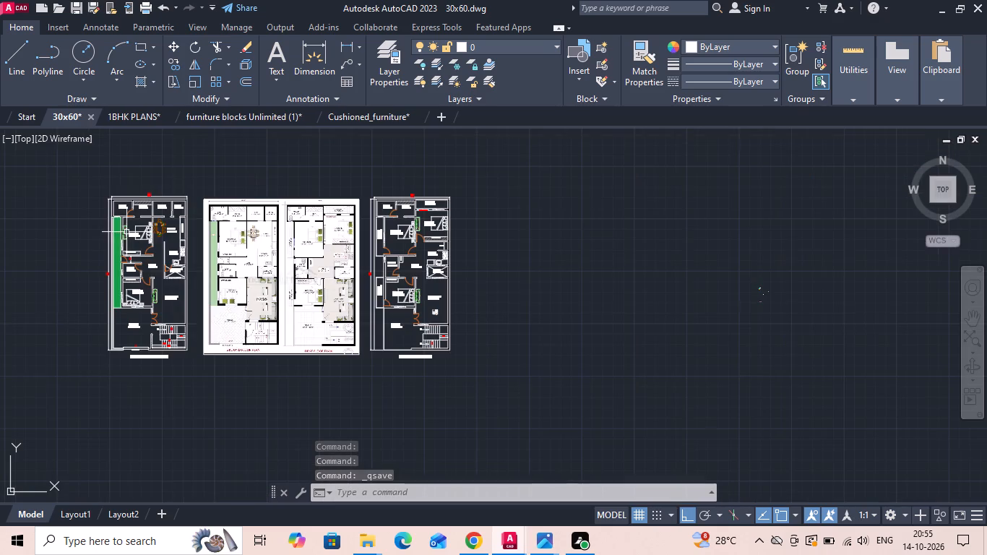
pyautogui.scroll(3, 799, 286)
pyautogui.scroll(3, 595, 349)
pyautogui.scroll(2, 720, 335)
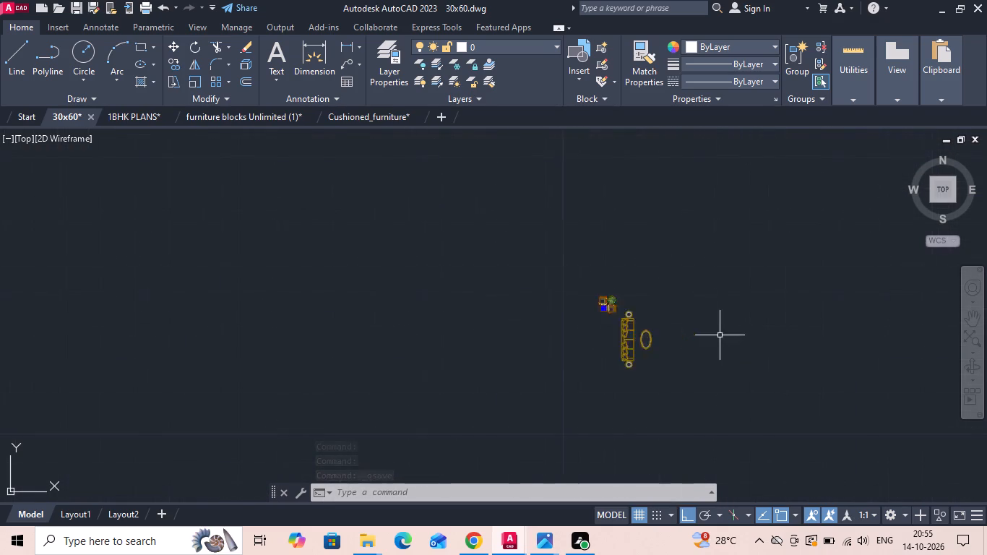
pyautogui.scroll(2, 720, 335)
pyautogui.scroll(3, 597, 332)
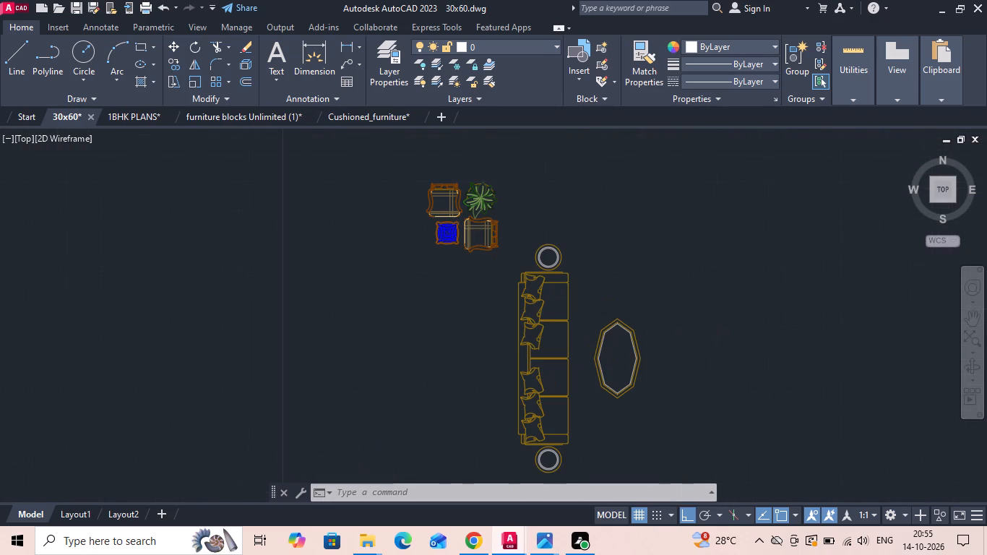
pyautogui.scroll(-3, 574, 332)
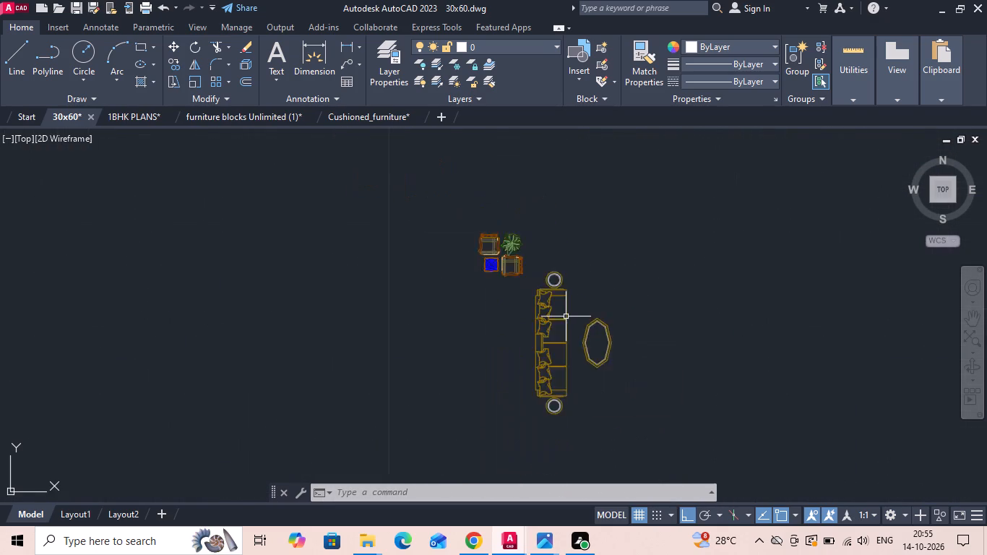
pyautogui.scroll(-1, 566, 317)
pyautogui.scroll(-9, 415, 200)
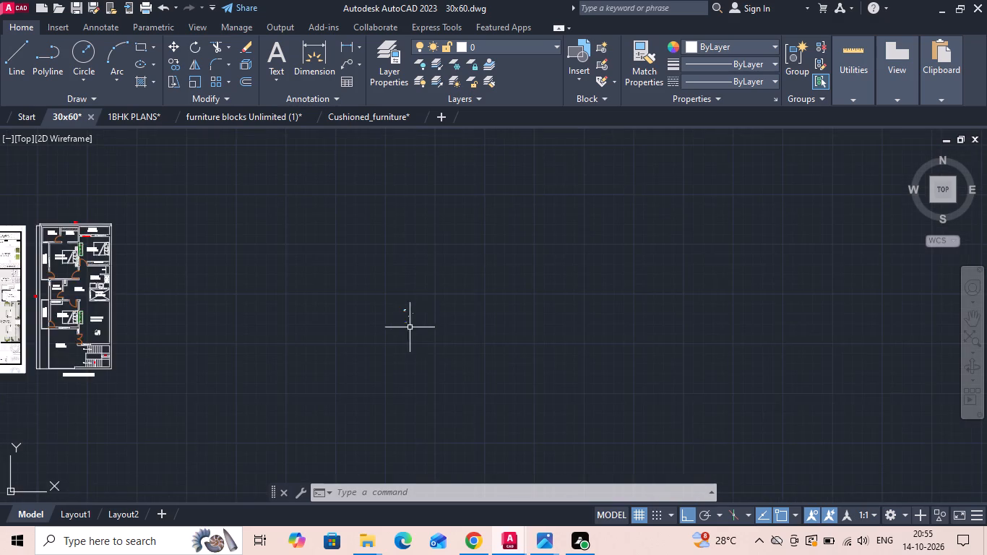
pyautogui.scroll(-2, 437, 315)
pyautogui.scroll(-2, 513, 280)
pyautogui.scroll(4, 593, 217)
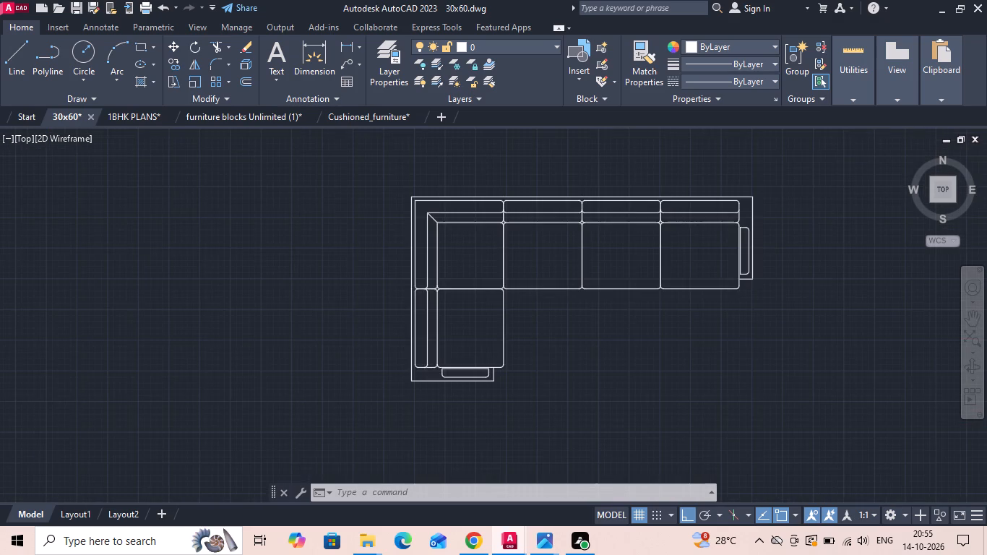
pyautogui.scroll(-4, 422, 282)
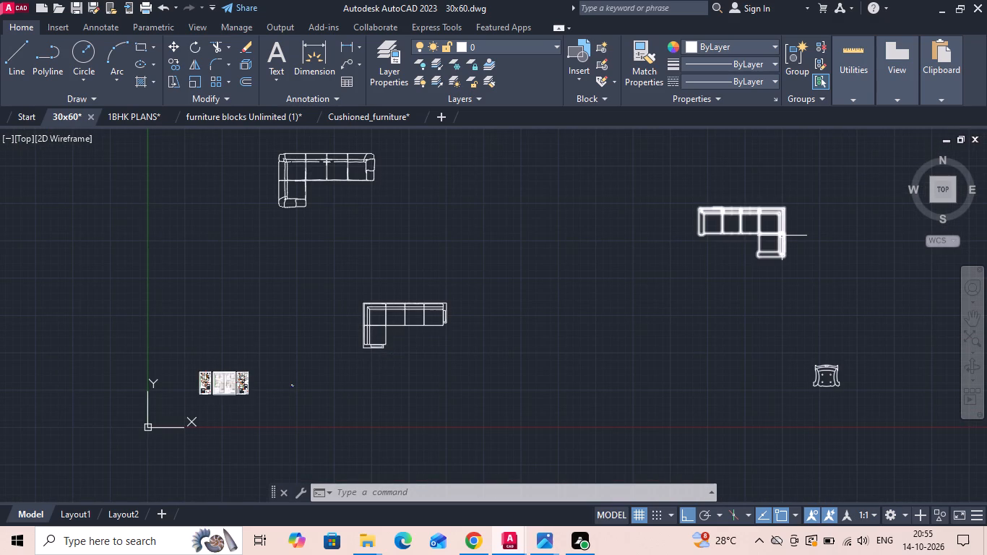
# Save the 30x60 drawing and open the client's plan drawing from the recent documents.
pyautogui.press('Escape')
pyautogui.hotkey('ctrl', 's')
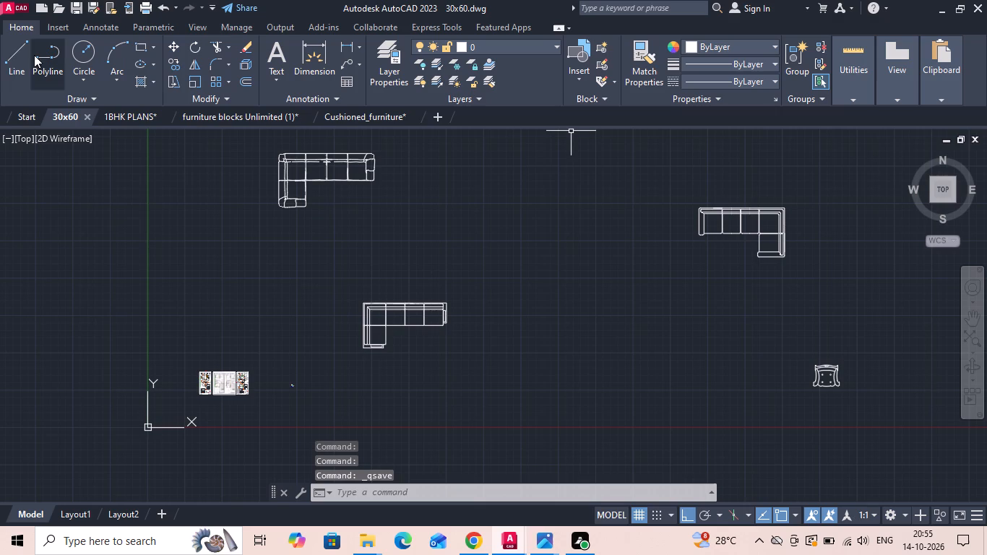
pyautogui.click(14, 7)
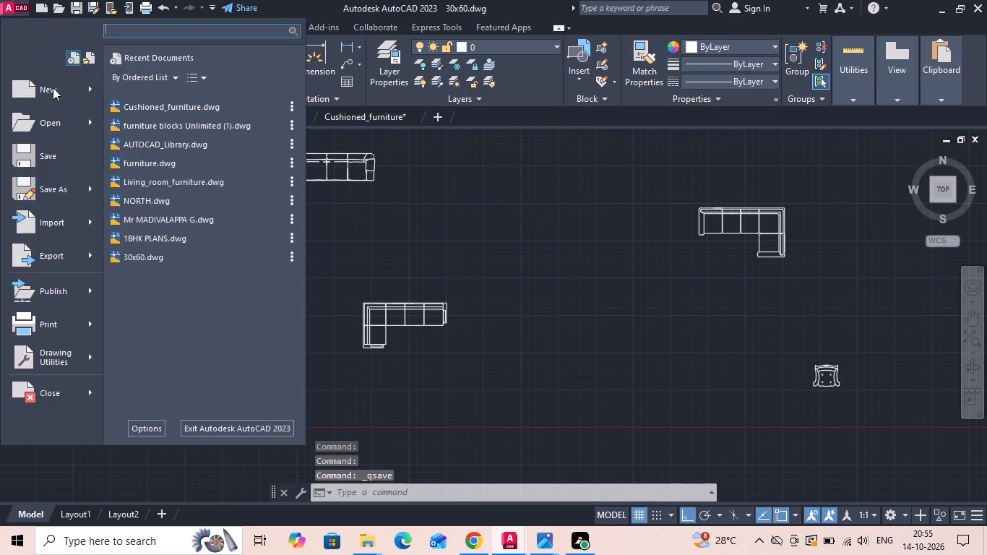
pyautogui.click(147, 221)
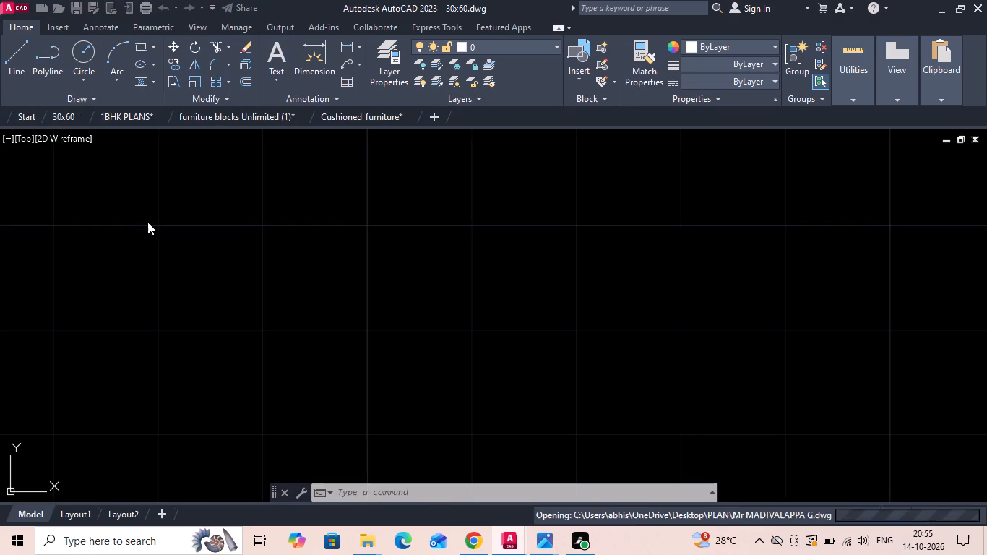
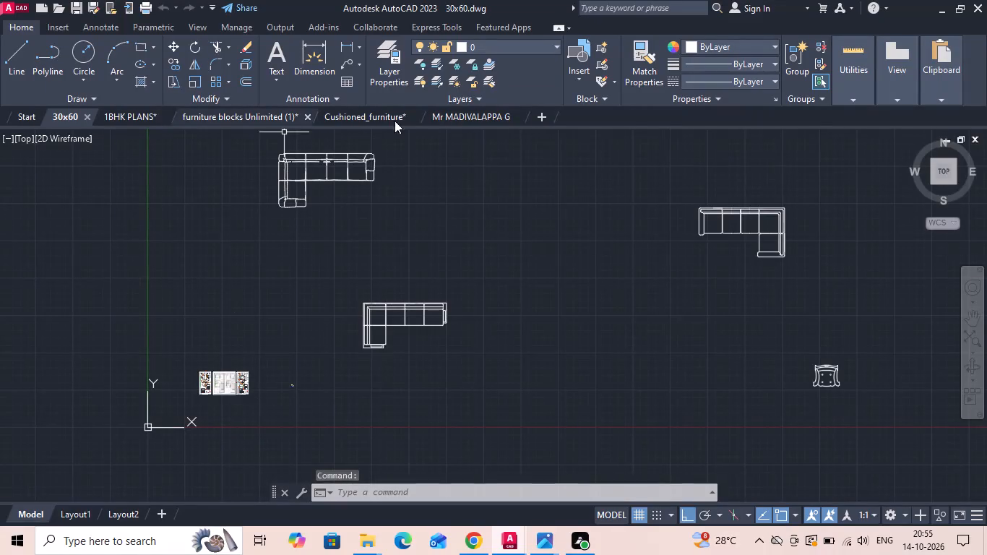
# In the client's house plan drawing, copy the living room's two sofas and telephone side table to the clipboard.
pyautogui.click(463, 116)
pyautogui.scroll(-6, 412, 377)
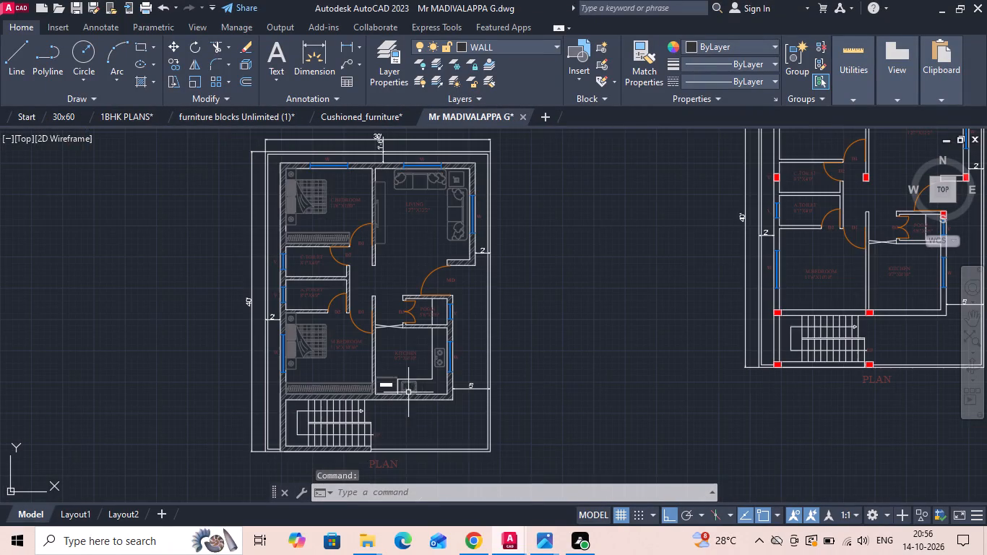
pyautogui.scroll(3, 441, 156)
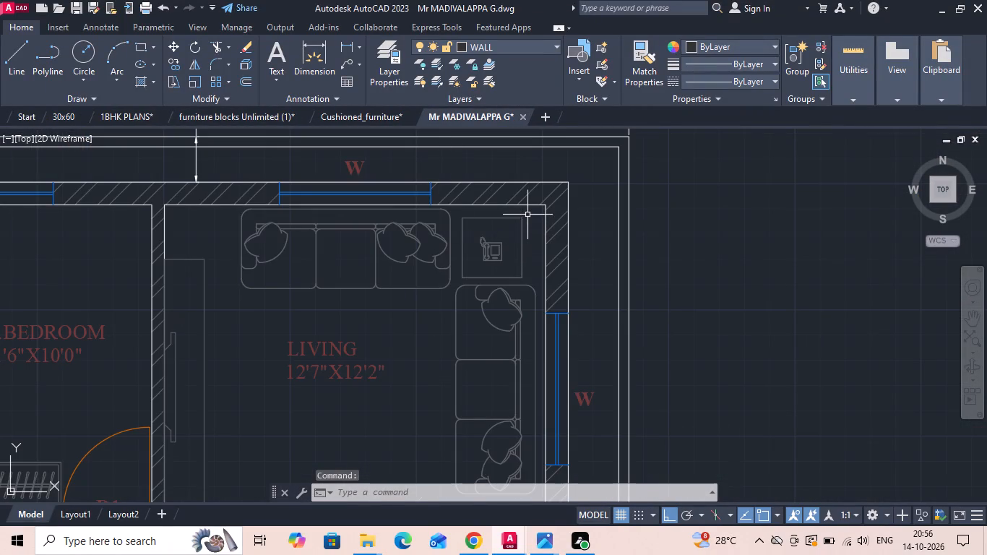
pyautogui.click(527, 215)
pyautogui.click(233, 306)
pyautogui.moveTo(302, 282); pyautogui.dragTo(316, 210, button='middle')
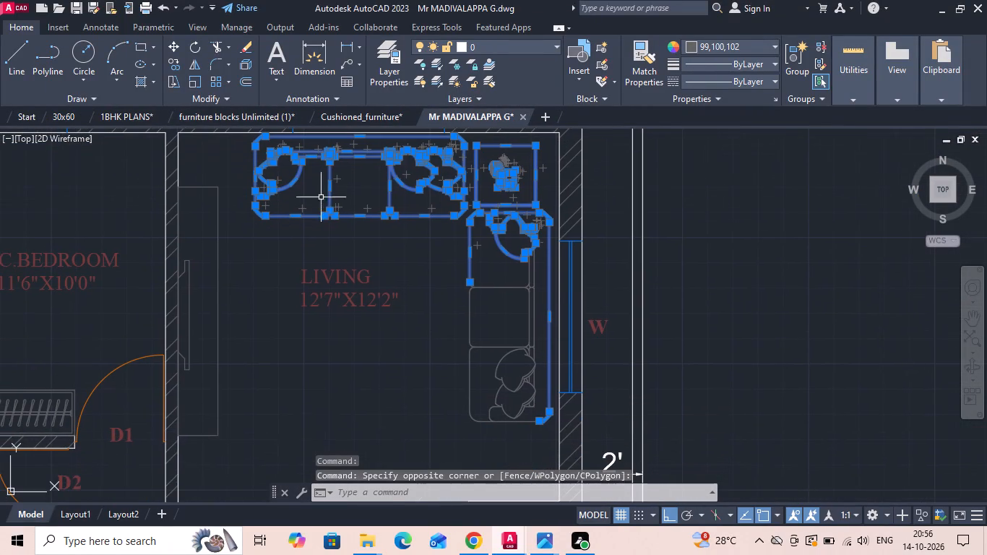
pyautogui.click(548, 210)
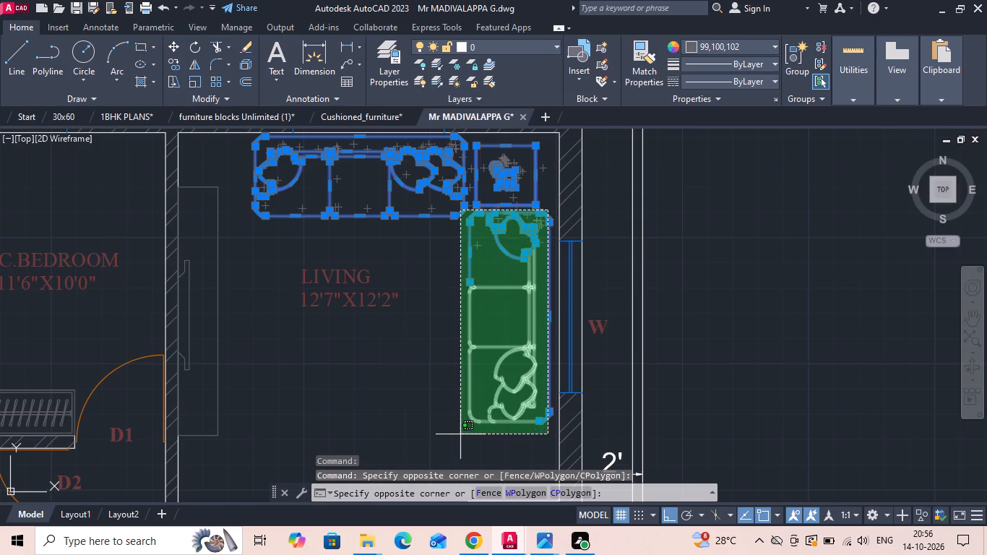
pyautogui.click(460, 436)
pyautogui.hotkey('ctrl', 'c')
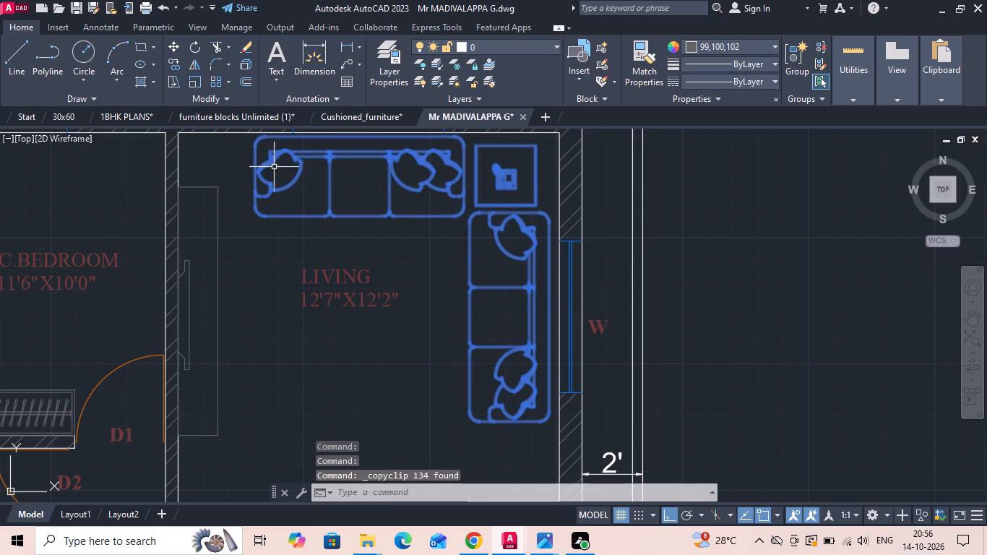
# Paste the sofa set into the 30x60 drawing, in the empty space beside the first floor plan.
pyautogui.click(73, 115)
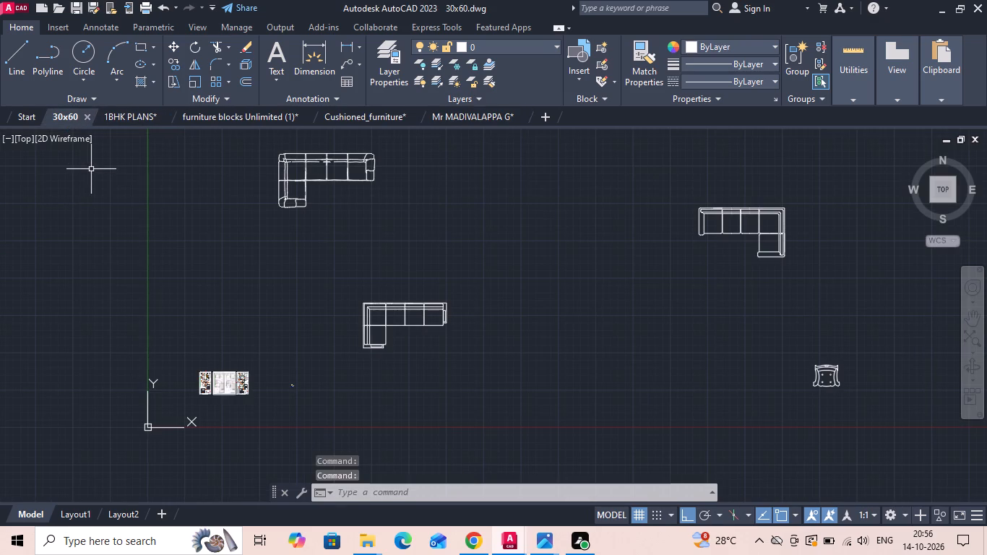
pyautogui.hotkey('ctrl', 'v')
pyautogui.scroll(-3, 225, 227)
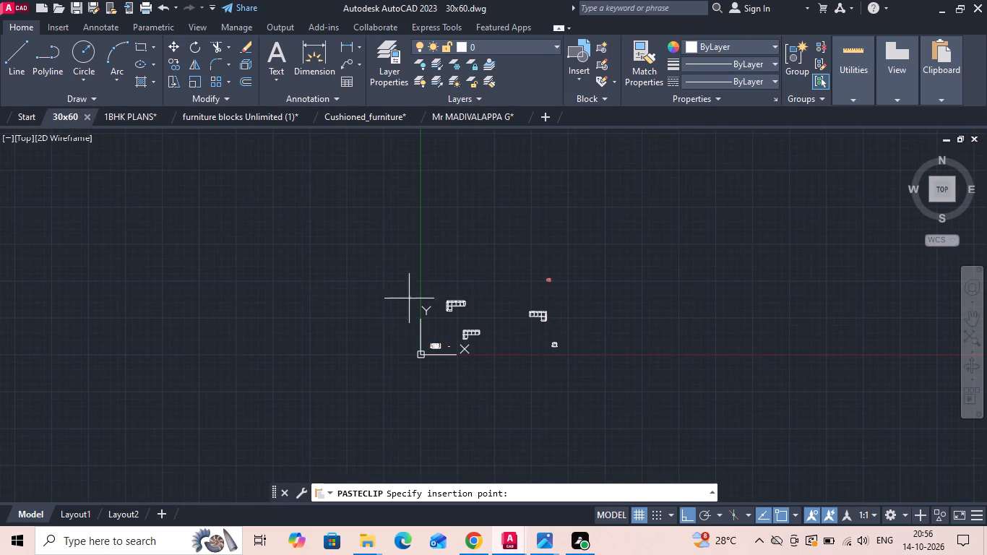
pyautogui.scroll(-5, 439, 306)
pyautogui.scroll(6, 426, 349)
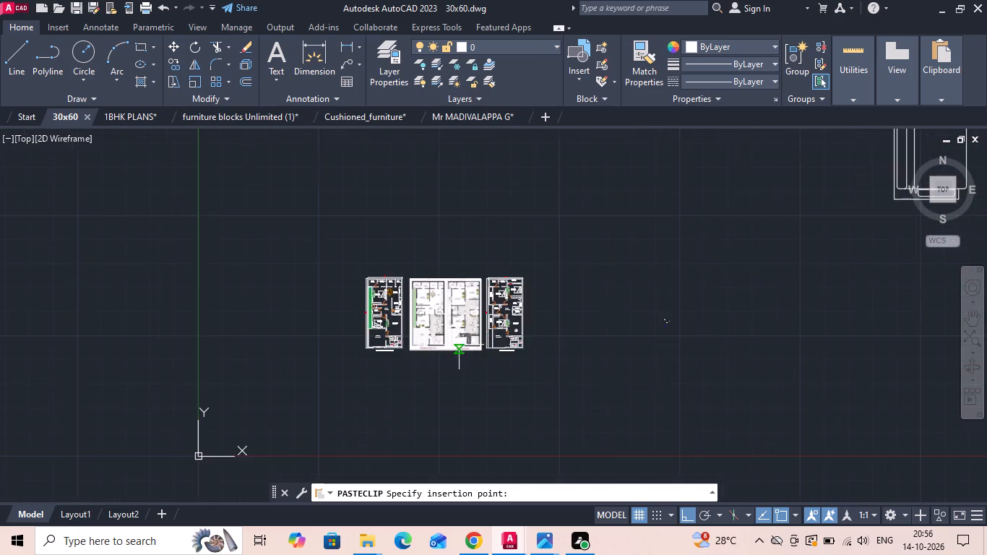
pyautogui.scroll(3, 535, 339)
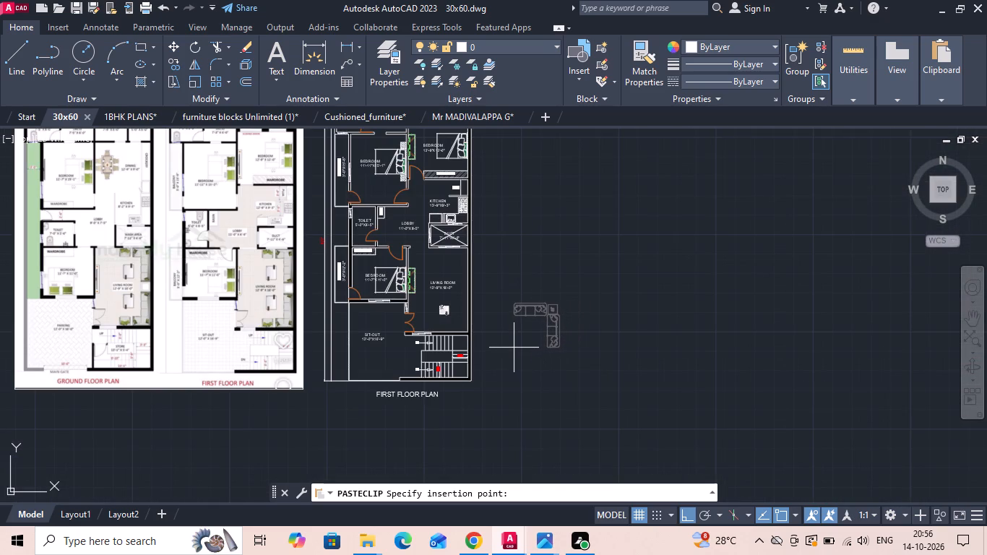
pyautogui.click(514, 348)
# Examine the pasted sofa set and the living room furniture layout in the reference floor plan image.
pyautogui.scroll(2, 559, 340)
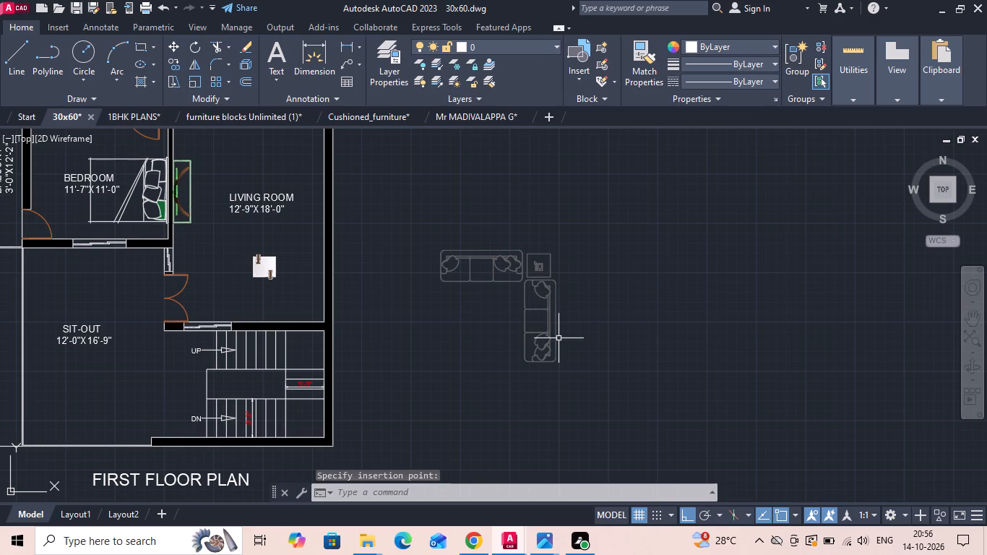
pyautogui.scroll(3, 507, 266)
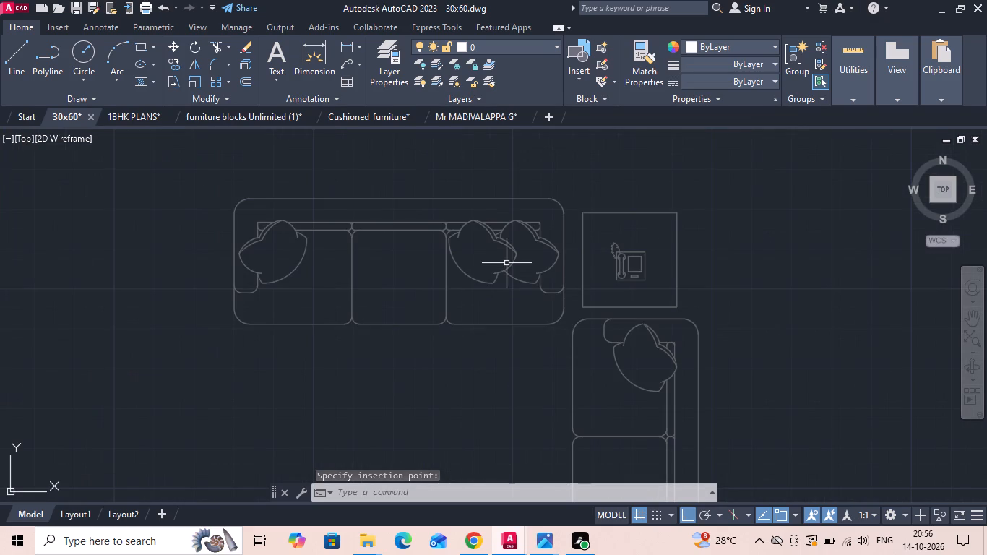
pyautogui.scroll(-3, 517, 257)
pyautogui.scroll(3, 547, 274)
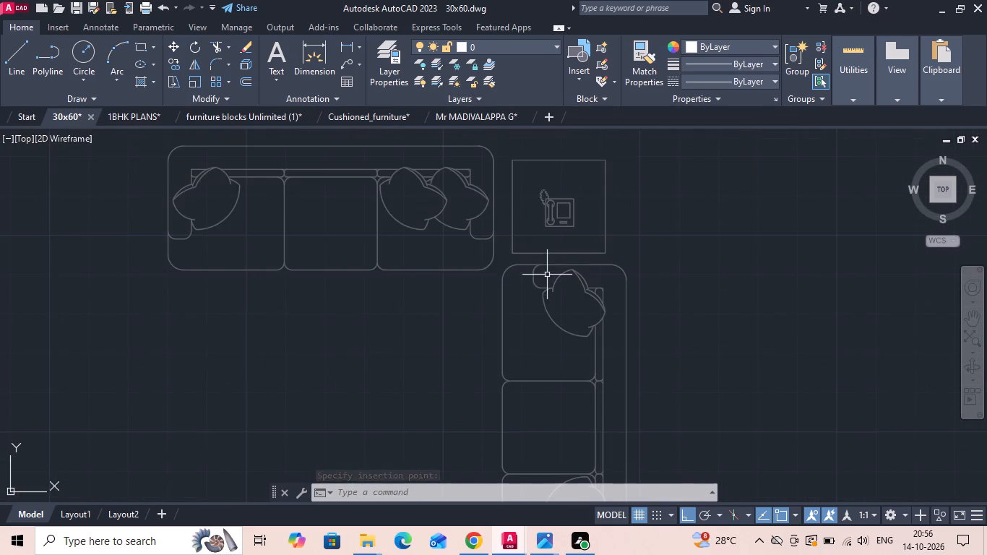
pyautogui.scroll(-5, 551, 252)
pyautogui.scroll(3, 58, 277)
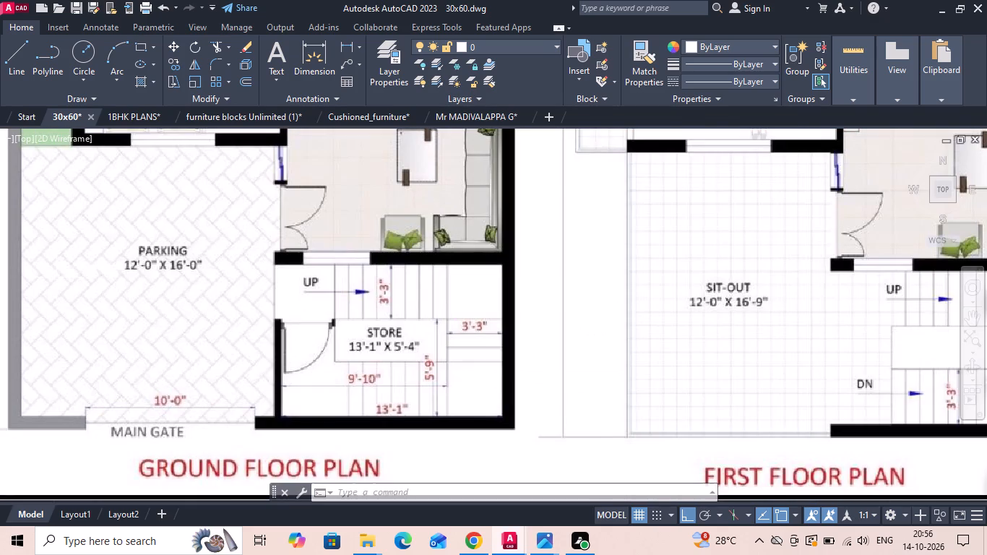
pyautogui.scroll(-3, 56, 277)
pyautogui.scroll(1, 379, 340)
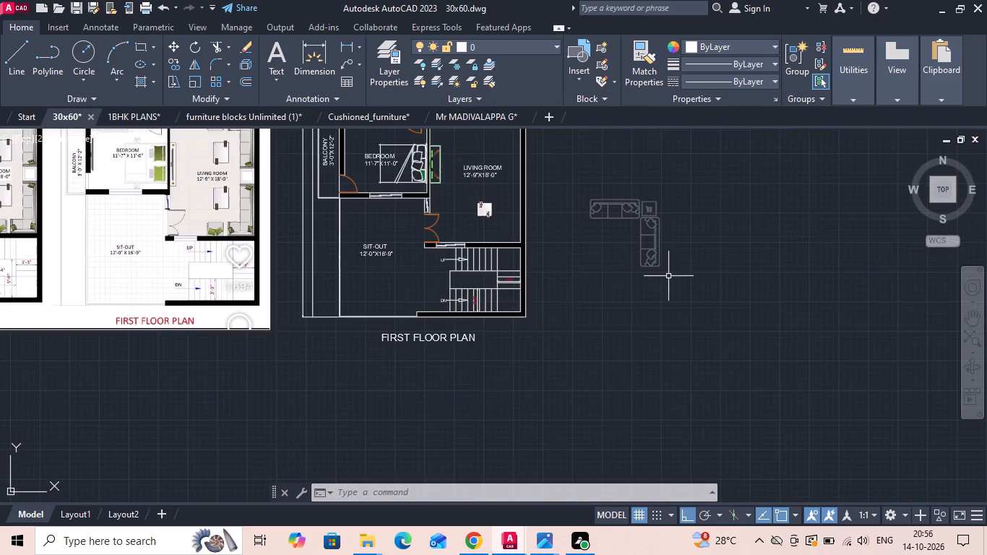
# Copy the pasted sofas and side table horizontally into the empty space on the side away from the floor plan.
pyautogui.scroll(2, 670, 276)
pyautogui.moveTo(639, 240); pyautogui.dragTo(637, 350, button='middle')
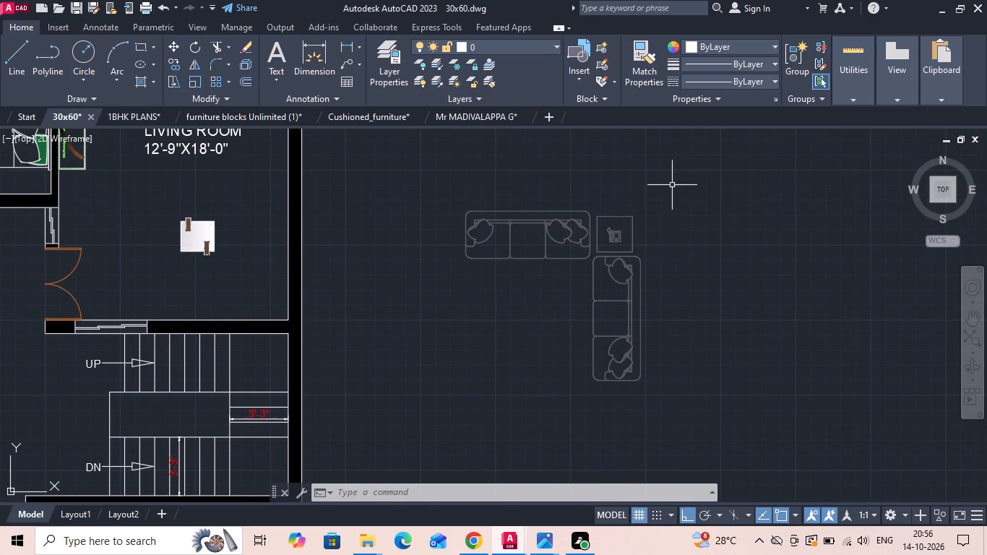
pyautogui.moveTo(672, 182); pyautogui.dragTo(626, 243)
pyautogui.click(352, 415)
pyautogui.rightClick(442, 302)
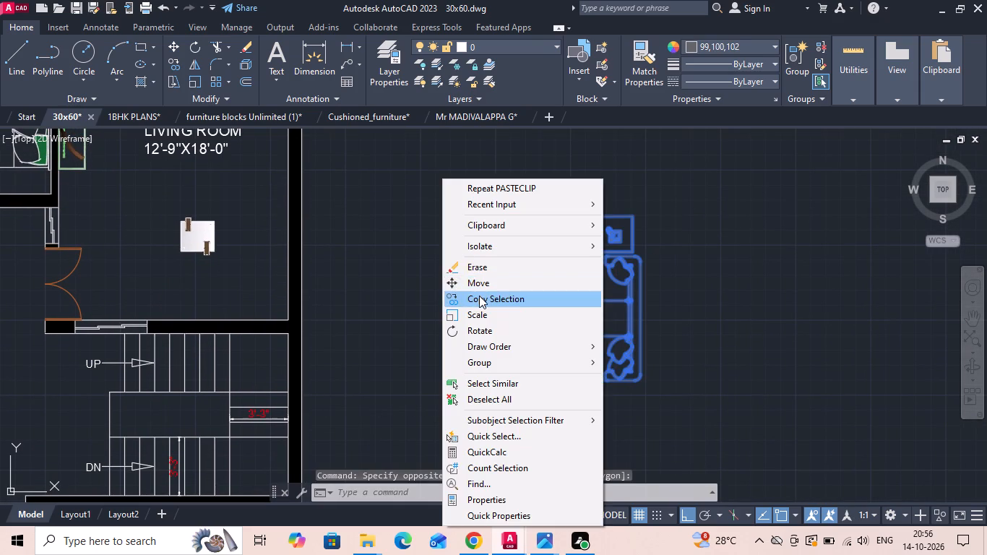
pyautogui.click(479, 296)
pyautogui.click(594, 298)
pyautogui.moveTo(765, 304); pyautogui.dragTo(463, 334, button='middle')
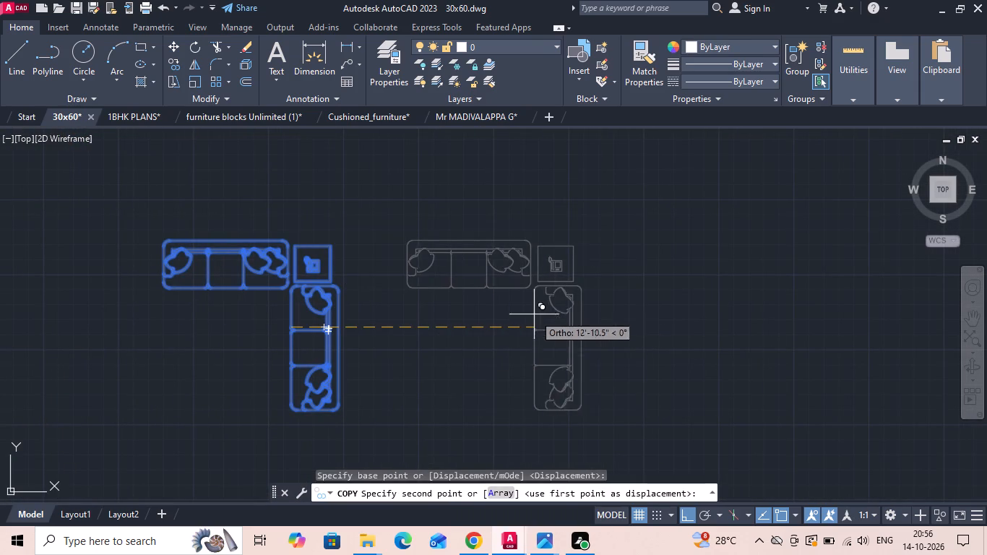
pyautogui.click(563, 309)
pyautogui.press('Escape')
# Move the copied set's telephone side table about 3'-7.5" horizontally away from the sofas.
pyautogui.scroll(2, 551, 274)
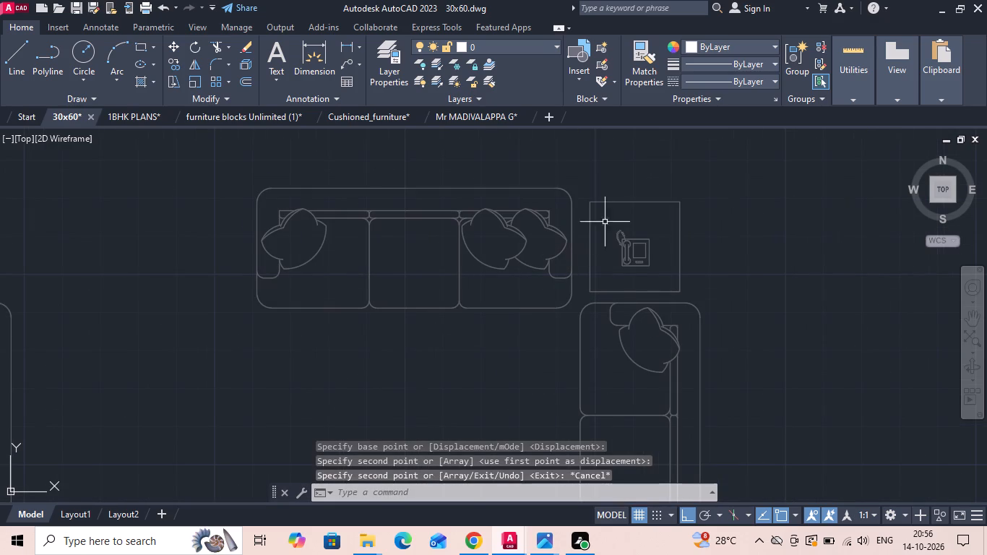
pyautogui.moveTo(702, 193); pyautogui.dragTo(669, 226)
pyautogui.click(585, 270)
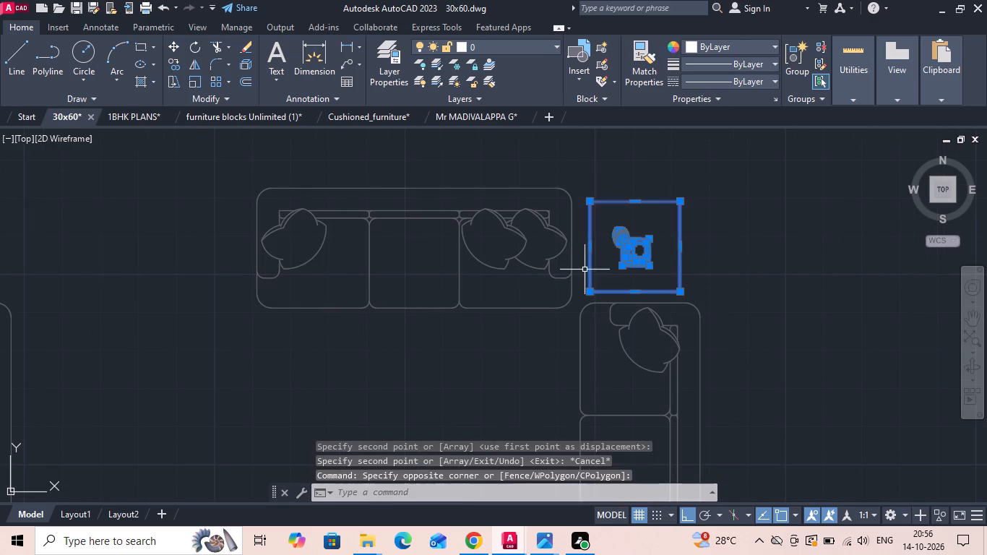
pyautogui.rightClick(584, 270)
pyautogui.click(620, 283)
pyautogui.moveTo(680, 271); pyautogui.dragTo(767, 277)
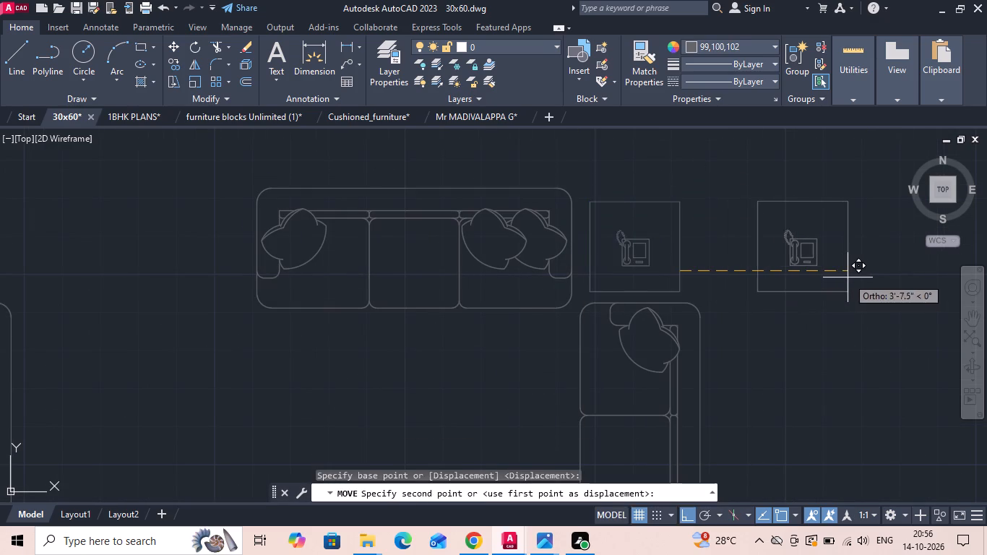
pyautogui.click(848, 277)
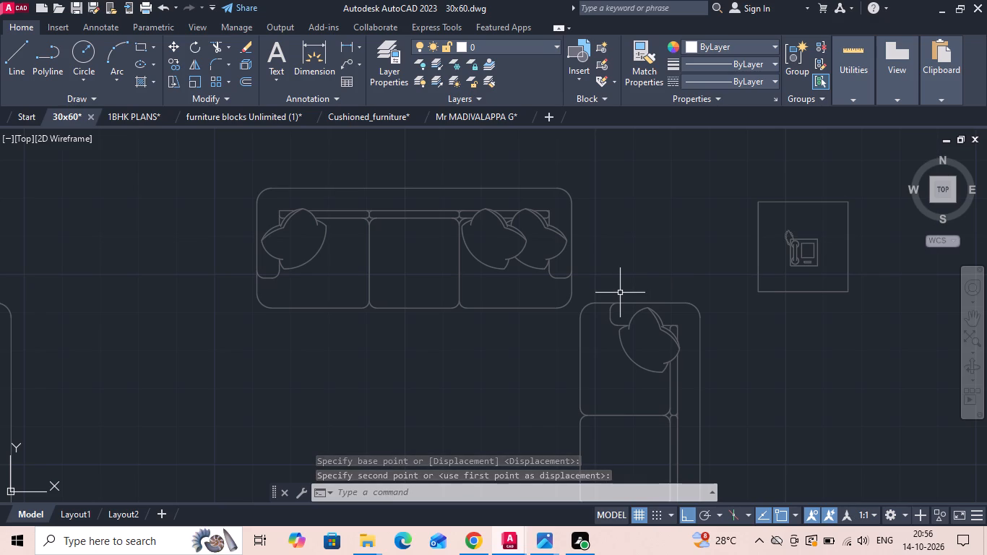
# Compare the two sofa sets with the L-shaped living room seating in the reference floor plan image.
pyautogui.moveTo(620, 290); pyautogui.dragTo(625, 218, button='middle')
pyautogui.scroll(-1, 626, 214)
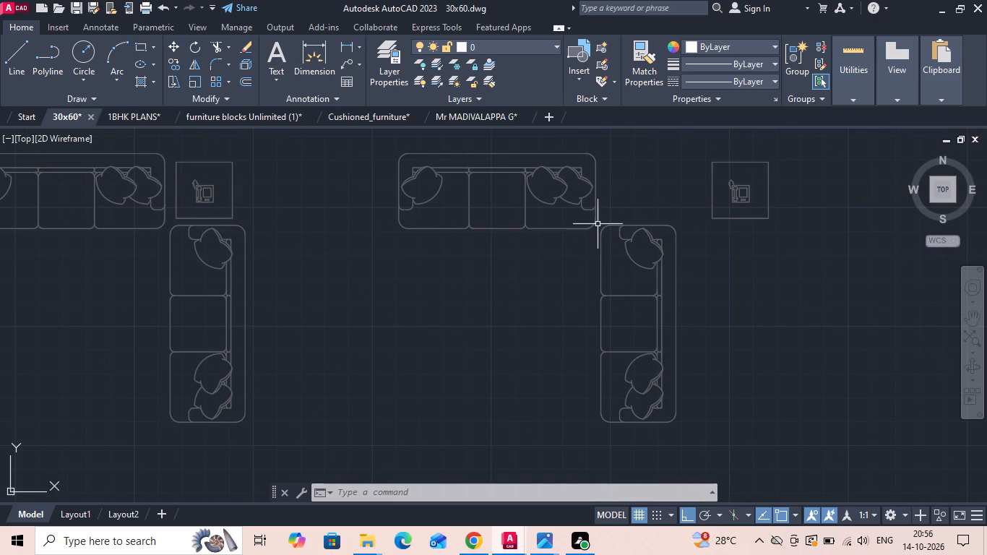
pyautogui.click(597, 223)
pyautogui.press('Escape')
pyautogui.scroll(-2, 680, 274)
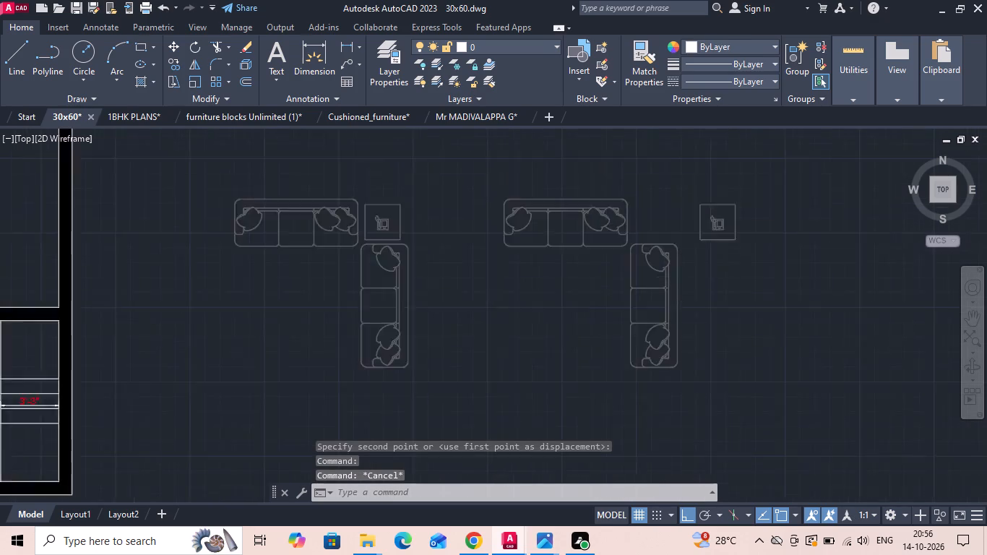
pyautogui.scroll(-3, 682, 281)
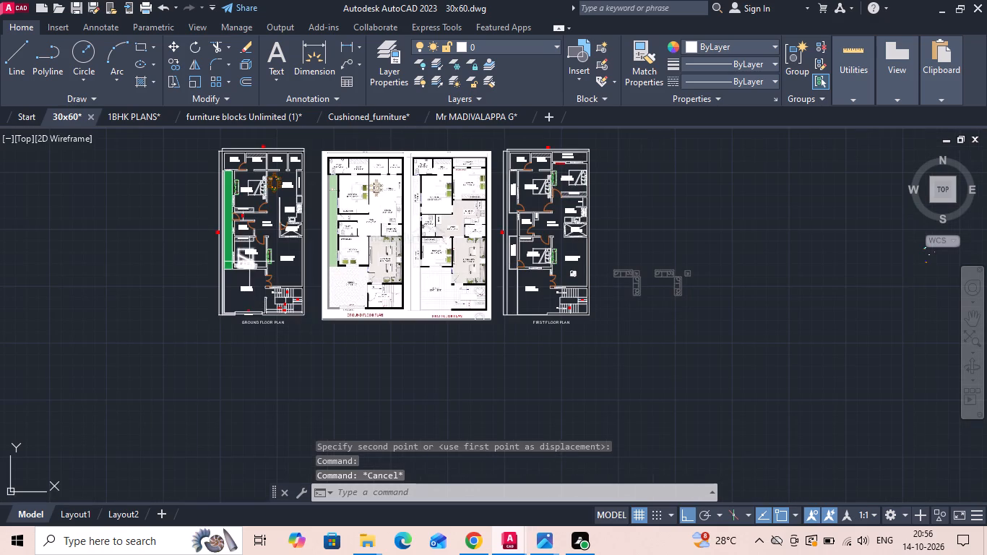
pyautogui.scroll(4, 400, 278)
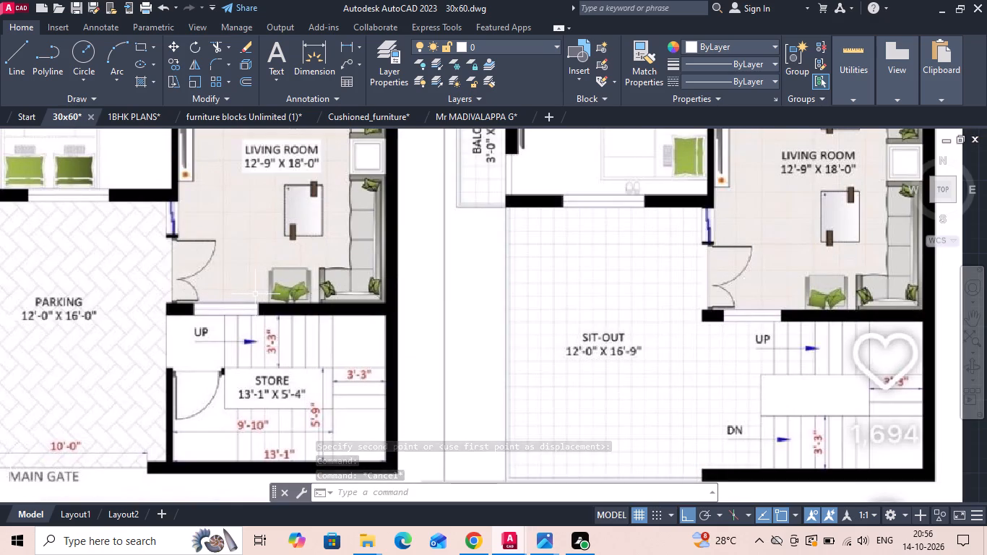
pyautogui.scroll(-4, 255, 294)
pyautogui.scroll(3, 551, 296)
pyautogui.scroll(2, 366, 275)
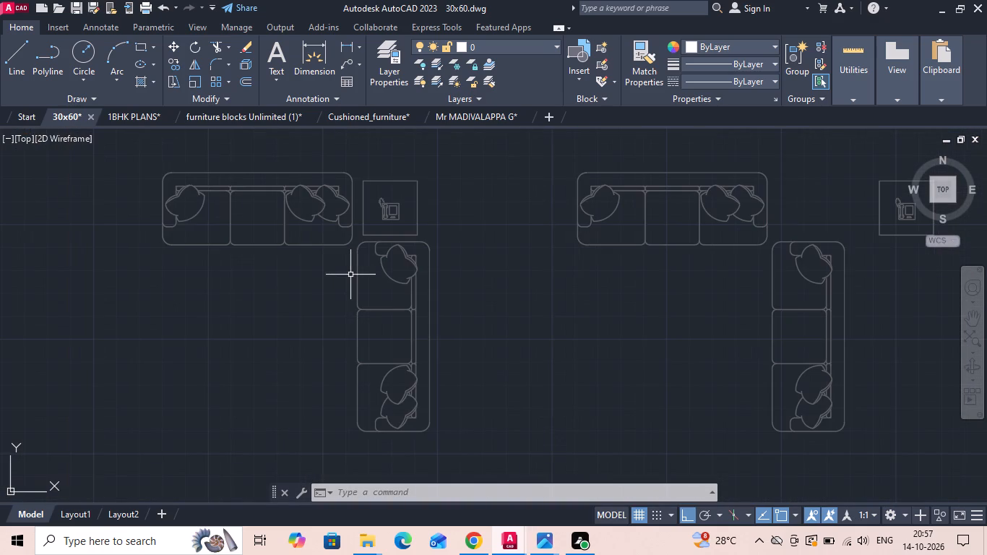
pyautogui.scroll(1, 295, 205)
pyautogui.scroll(-1, 348, 219)
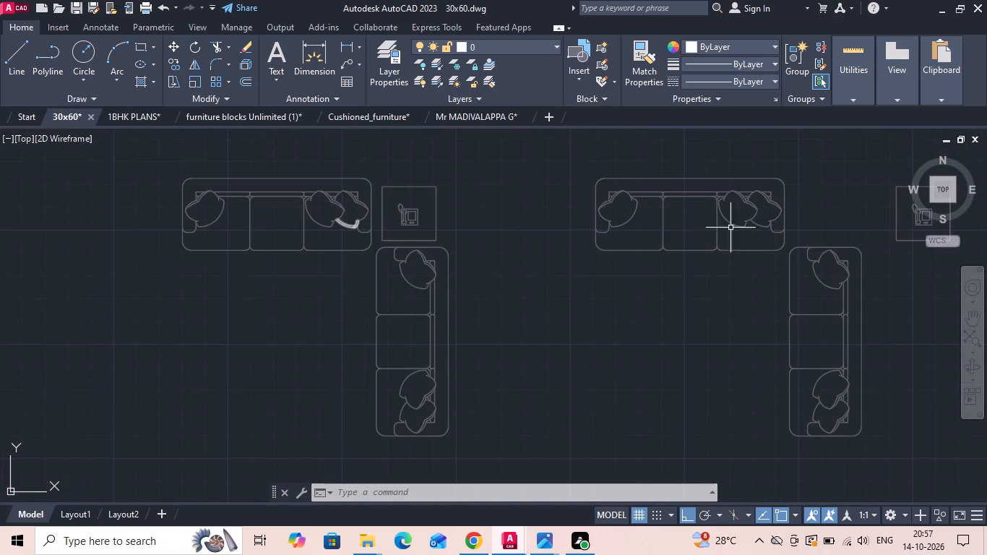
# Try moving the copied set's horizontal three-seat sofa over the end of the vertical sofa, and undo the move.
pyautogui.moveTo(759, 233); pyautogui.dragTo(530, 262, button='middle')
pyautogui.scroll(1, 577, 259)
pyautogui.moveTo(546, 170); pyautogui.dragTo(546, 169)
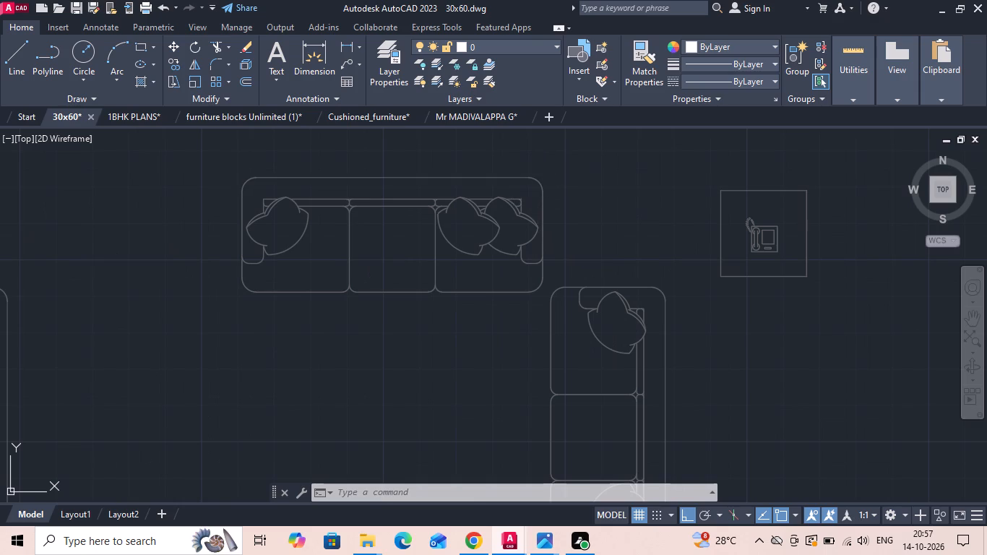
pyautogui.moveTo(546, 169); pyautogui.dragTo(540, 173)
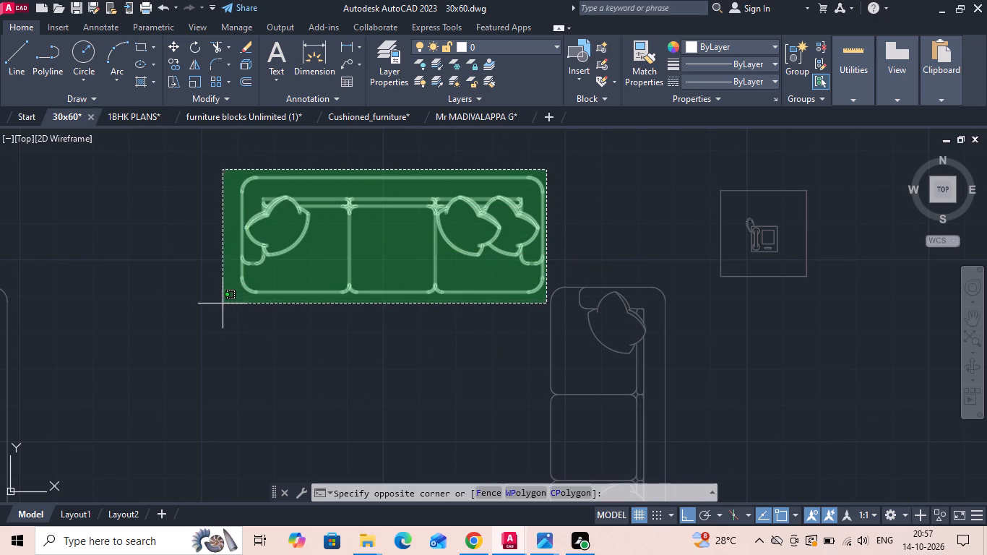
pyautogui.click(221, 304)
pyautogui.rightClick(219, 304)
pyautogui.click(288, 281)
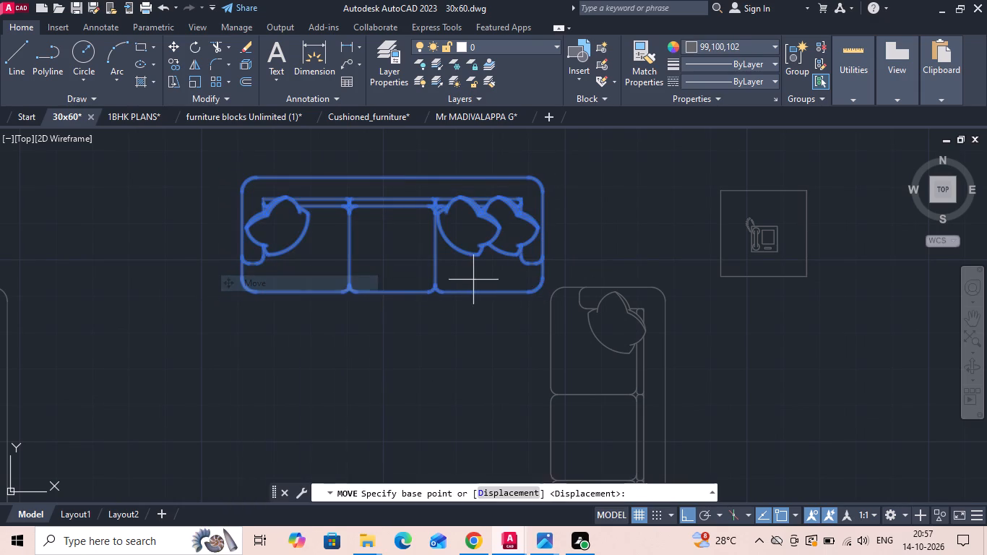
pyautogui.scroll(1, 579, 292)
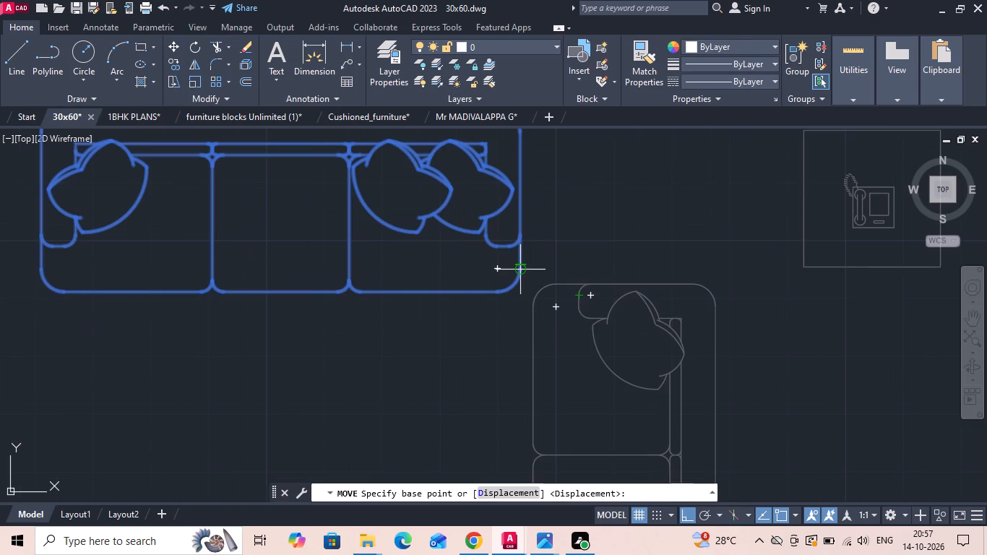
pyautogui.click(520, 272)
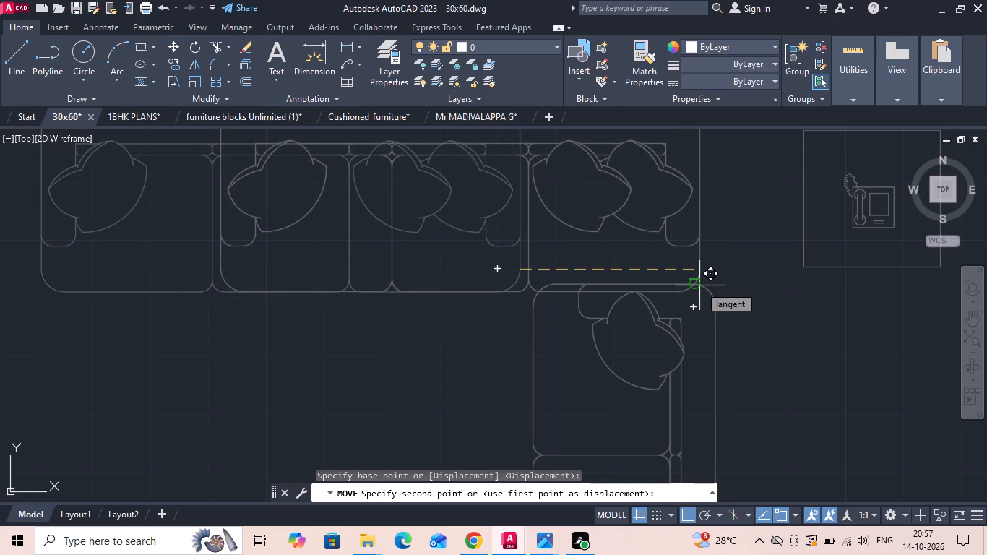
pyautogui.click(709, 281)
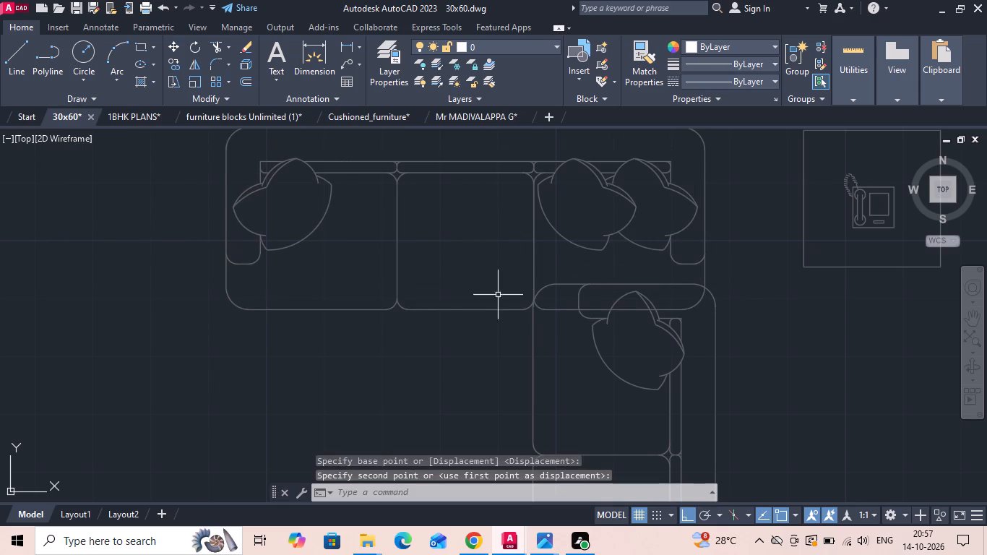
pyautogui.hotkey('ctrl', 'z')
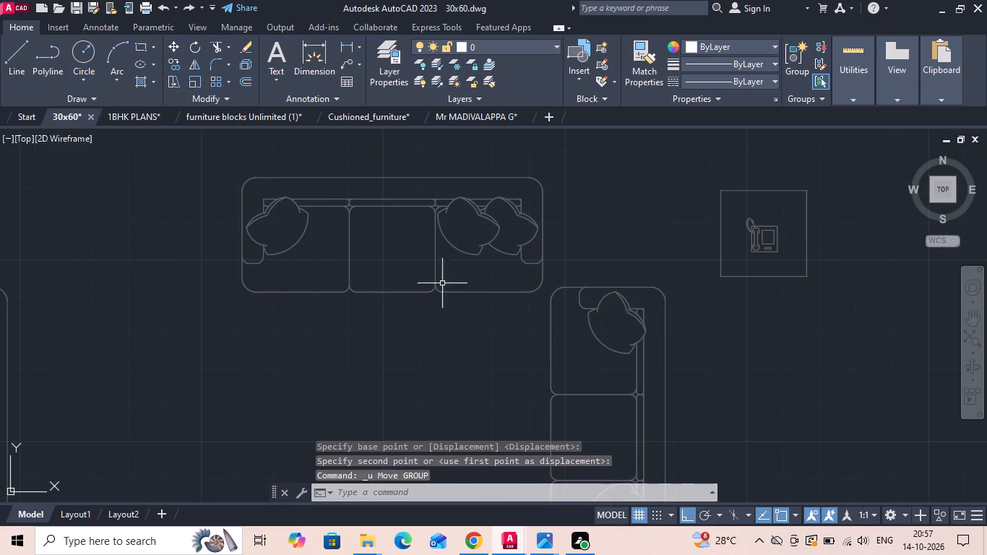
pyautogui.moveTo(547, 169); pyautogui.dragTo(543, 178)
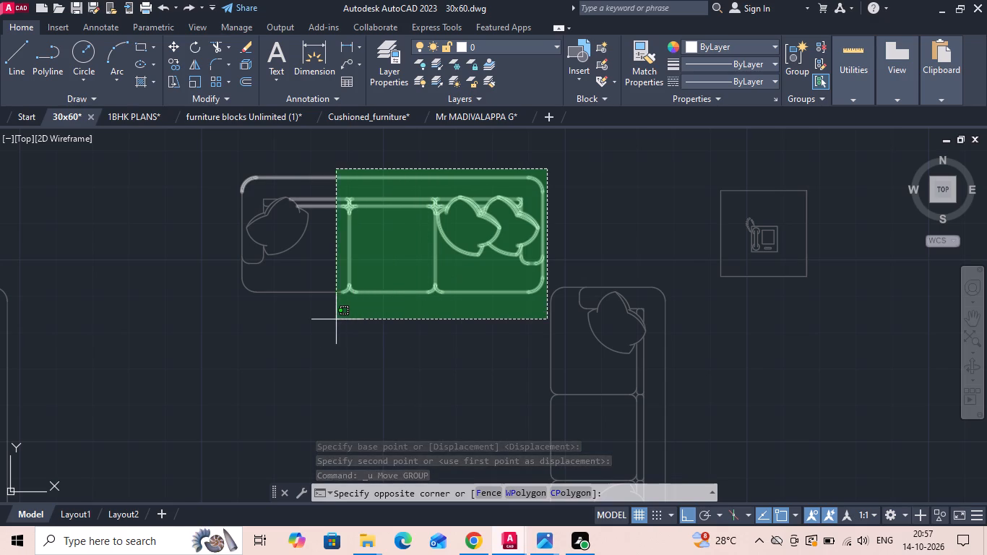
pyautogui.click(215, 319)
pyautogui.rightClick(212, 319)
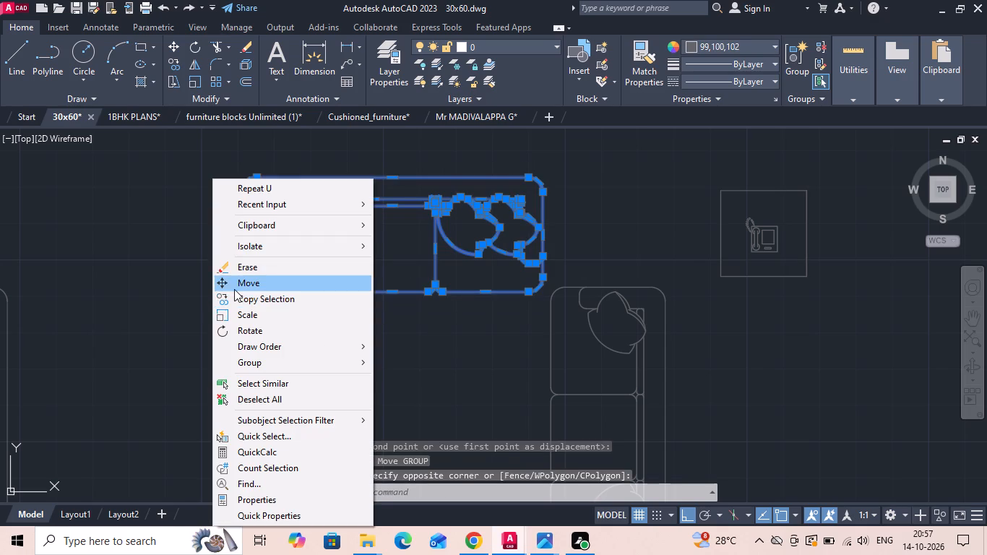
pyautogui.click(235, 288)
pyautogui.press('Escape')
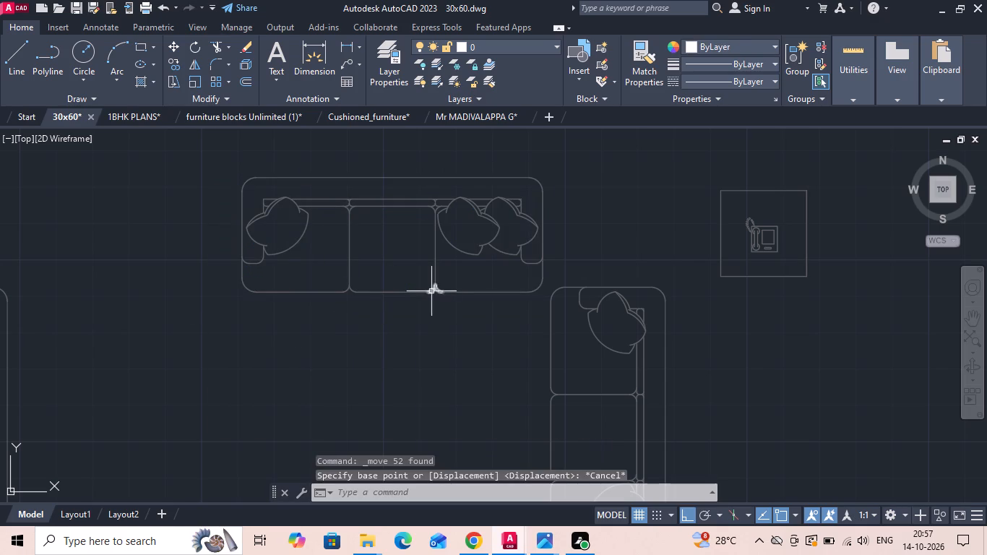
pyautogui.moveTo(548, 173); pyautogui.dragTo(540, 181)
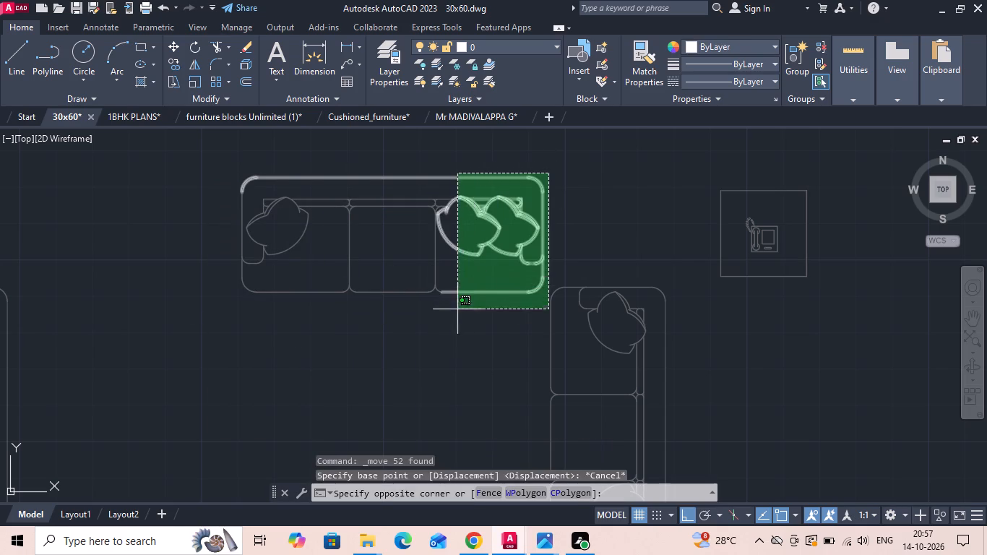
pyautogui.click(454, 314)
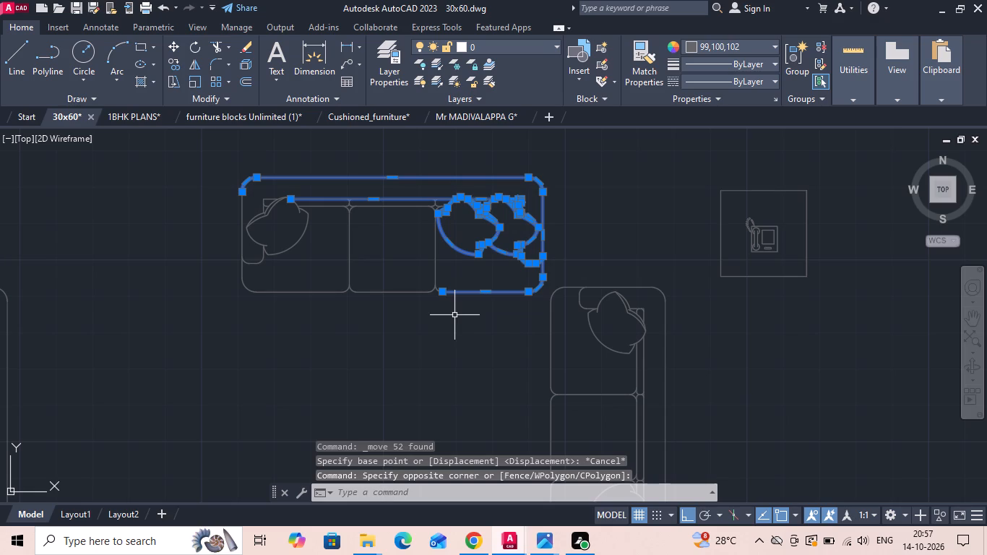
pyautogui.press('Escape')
# Erase the upper arc of the inner pillow on the copied horizontal sofa's end seat nearest the vertical sofa.
pyautogui.scroll(2, 430, 182)
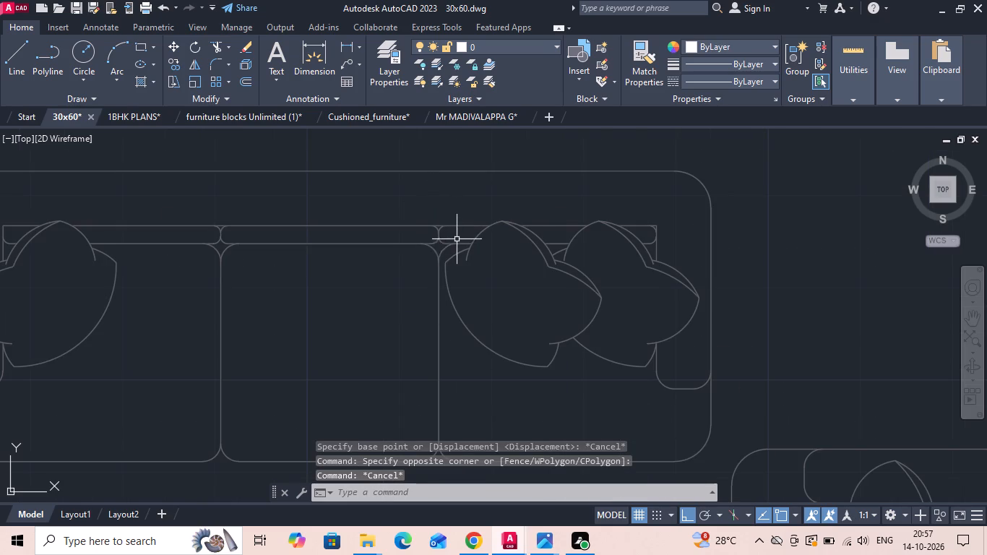
pyautogui.scroll(1, 459, 237)
pyautogui.moveTo(486, 233); pyautogui.dragTo(481, 273)
pyautogui.press('Delete')
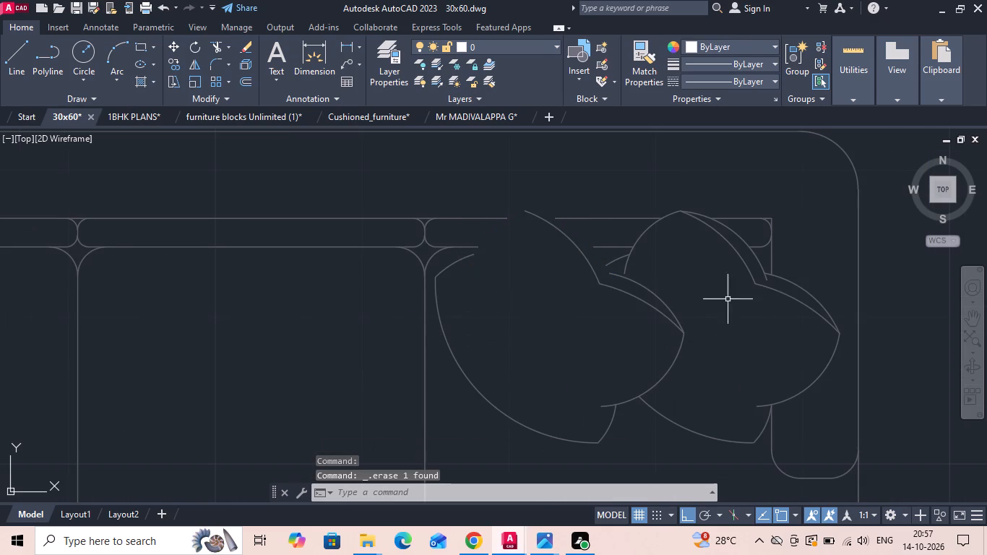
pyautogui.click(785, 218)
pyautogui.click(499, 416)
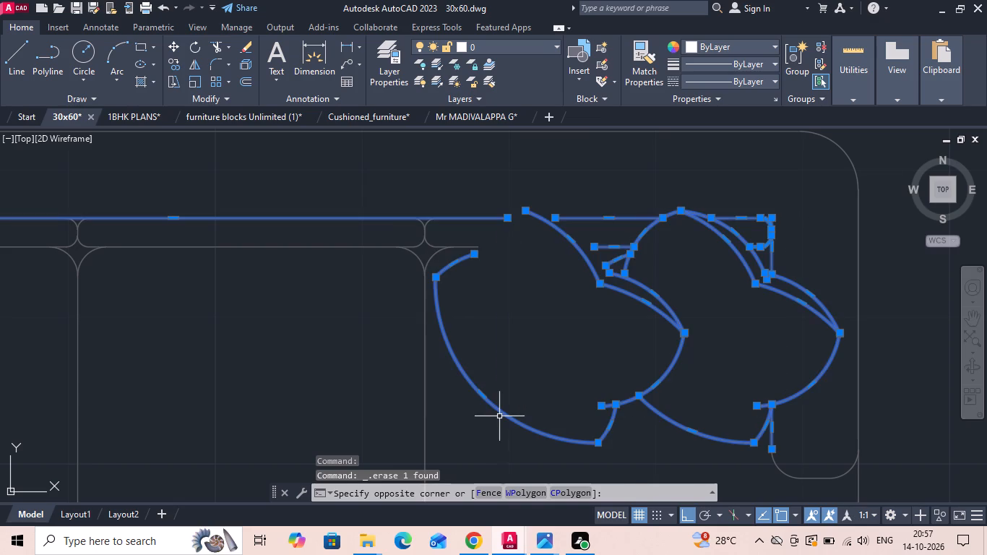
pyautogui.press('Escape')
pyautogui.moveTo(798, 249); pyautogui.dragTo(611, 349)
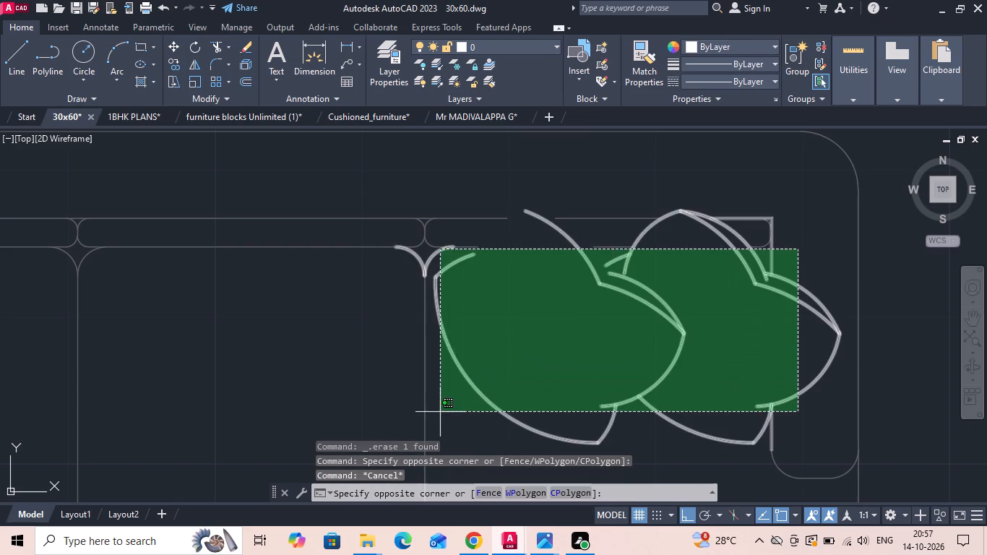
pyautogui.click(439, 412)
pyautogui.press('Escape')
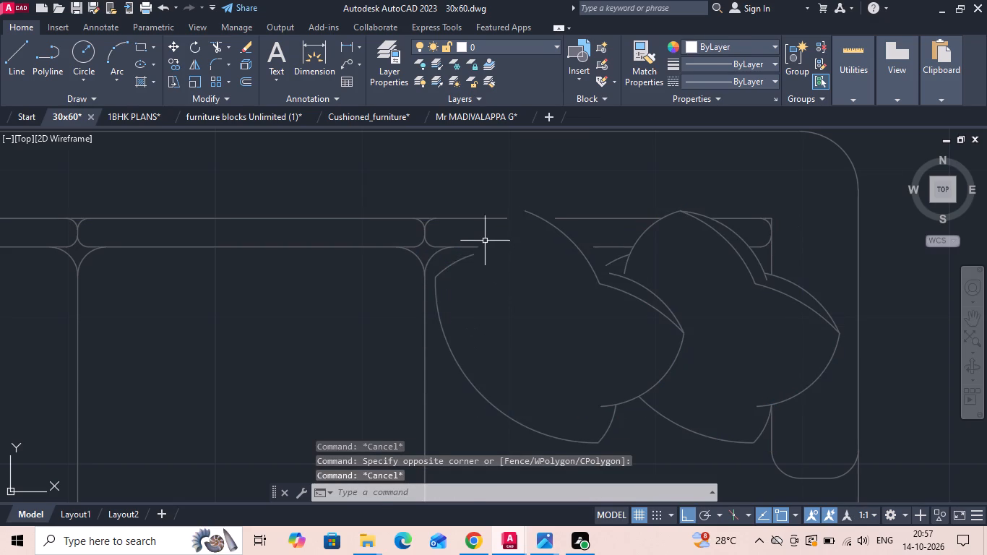
# Erase the inner pillow's outer arcs together with the adjoining pair of seat cushion corner arcs.
pyautogui.moveTo(483, 244); pyautogui.dragTo(459, 296)
pyautogui.click(439, 324)
pyautogui.press('Delete')
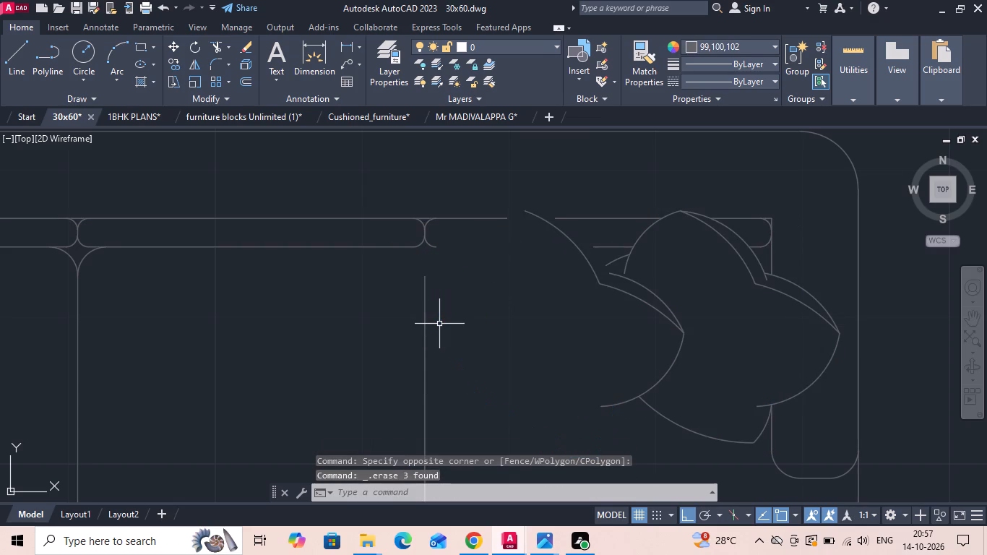
# Copy the paired seat corner arcs from the other seat joint and align them with the divider line between the middle and end seats.
pyautogui.click(72, 254)
pyautogui.click(66, 259)
pyautogui.rightClick(66, 260)
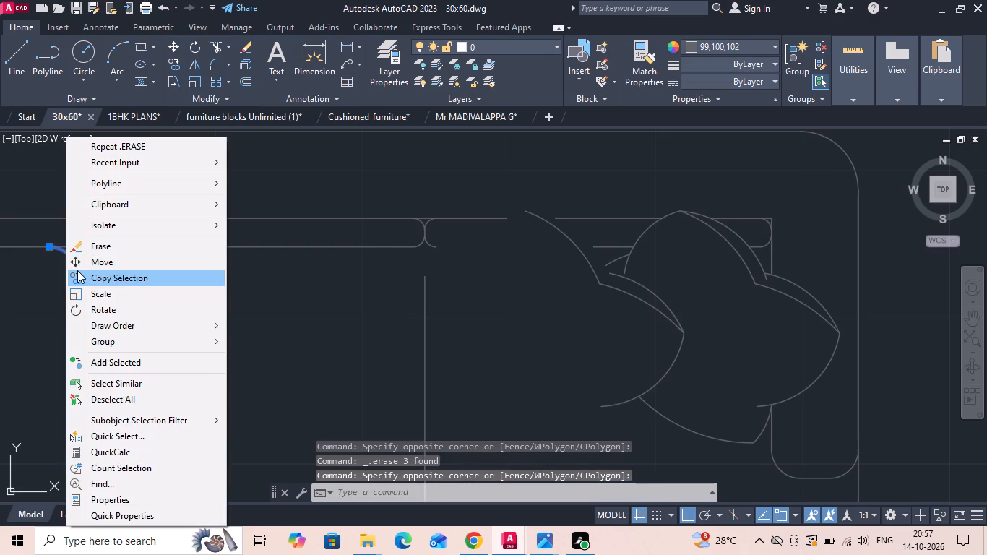
pyautogui.click(80, 275)
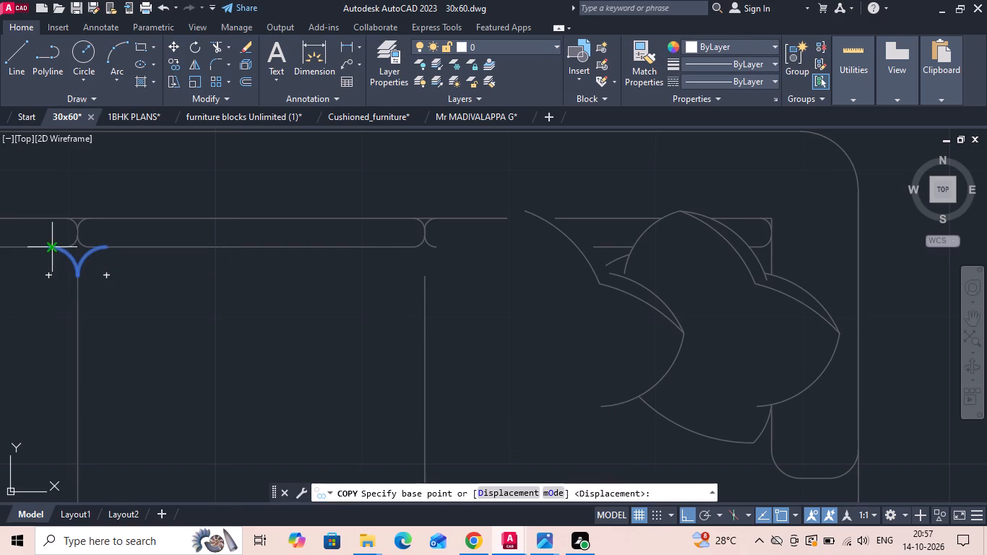
pyautogui.click(49, 250)
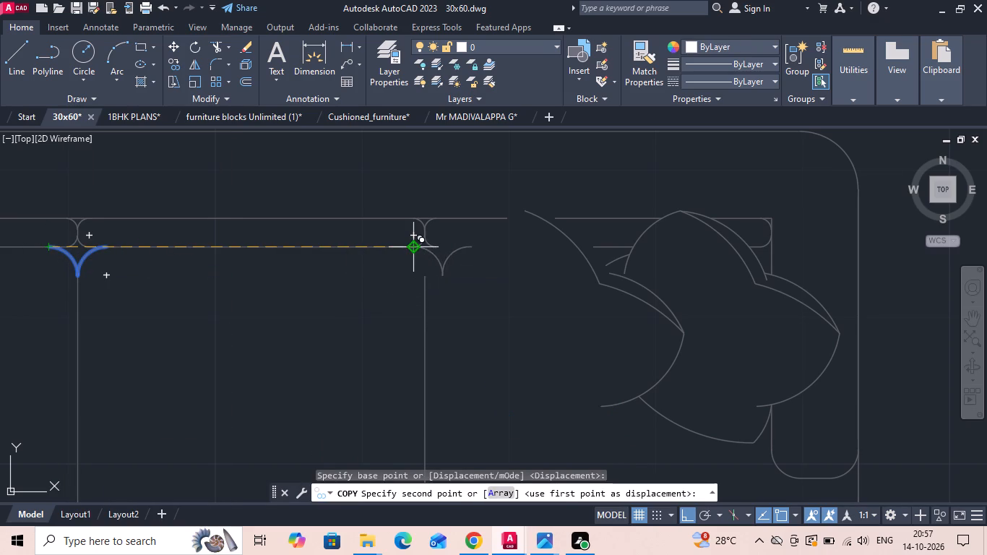
pyautogui.click(417, 250)
pyautogui.scroll(2, 439, 264)
pyautogui.press('Escape')
pyautogui.moveTo(479, 270); pyautogui.dragTo(463, 274)
pyautogui.click(418, 273)
pyautogui.rightClick(418, 273)
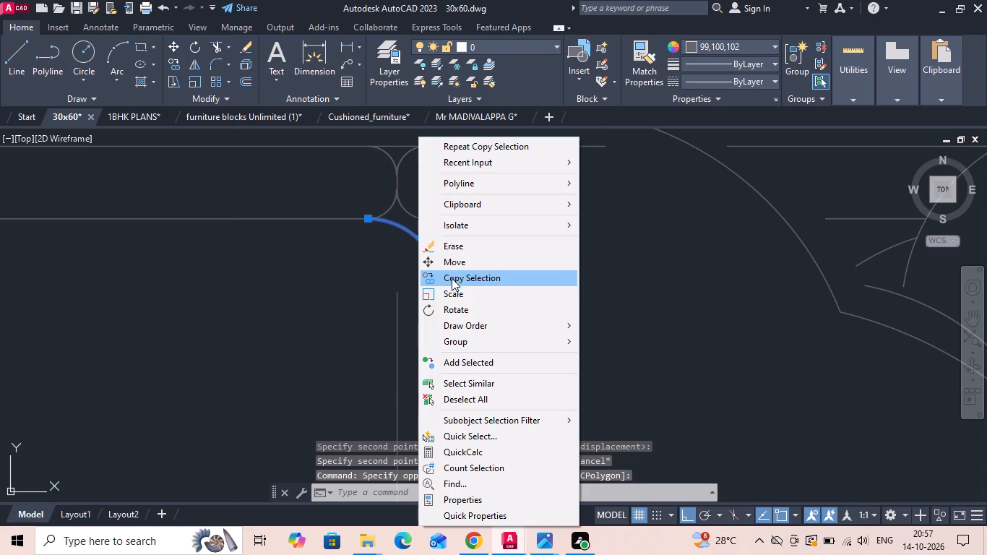
pyautogui.click(459, 265)
pyautogui.click(439, 296)
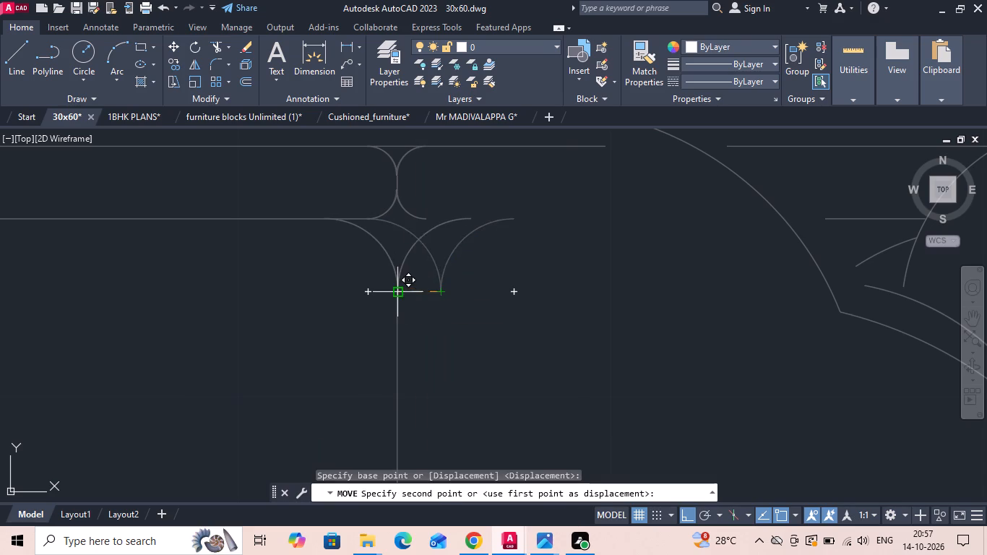
pyautogui.click(402, 293)
# Explode the copied seat corner arcs and erase the arc curving toward the end seat.
pyautogui.click(421, 242)
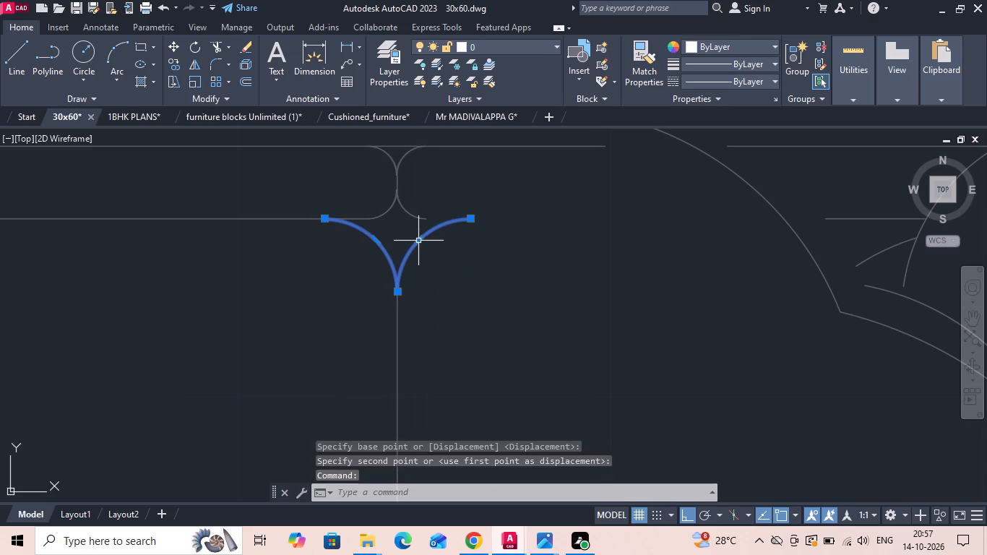
pyautogui.write('X')
pyautogui.press('space')
pyautogui.click(421, 242)
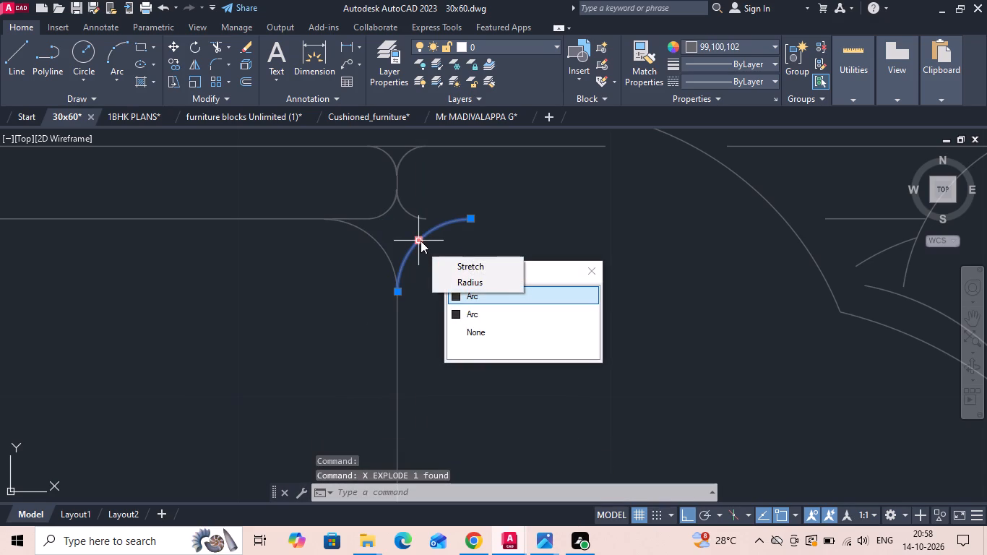
pyautogui.press('Delete')
pyautogui.press('Delete')
pyautogui.click(420, 239)
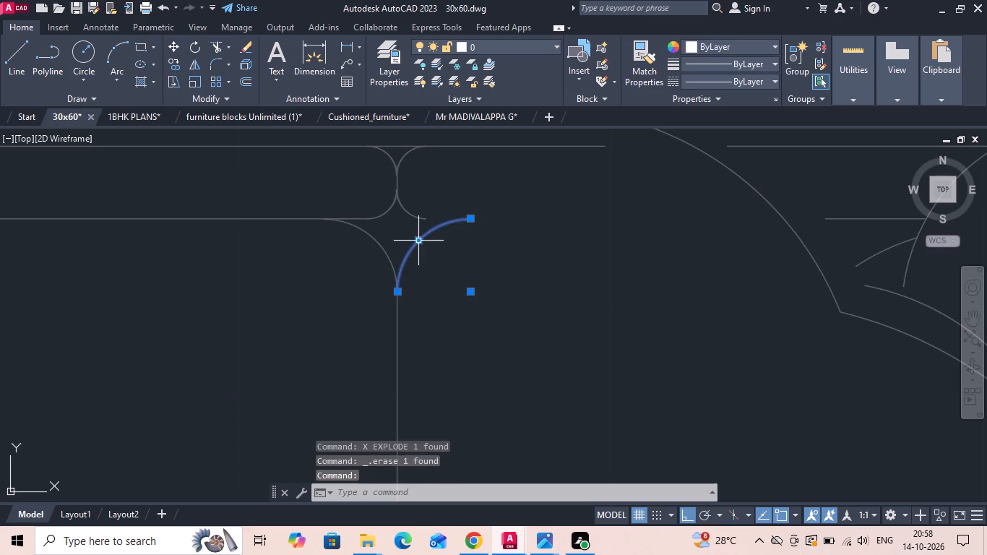
pyautogui.press('Delete')
# Explode the upper arc pair at the backrest joint and erase the arc on the end seat's side.
pyautogui.scroll(-3, 383, 262)
pyautogui.scroll(2, 405, 239)
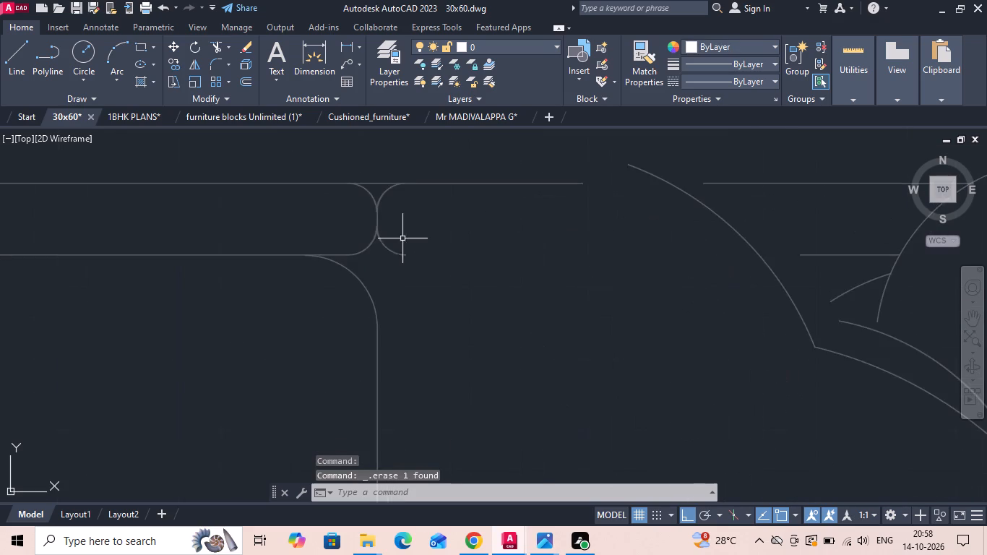
pyautogui.scroll(2, 402, 238)
pyautogui.click(384, 170)
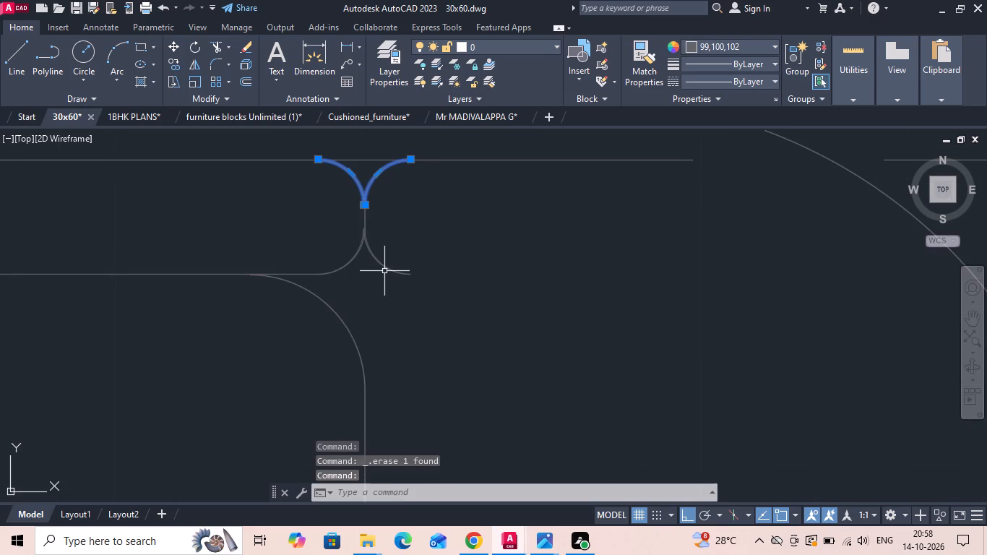
pyautogui.write('X')
pyautogui.press('space')
pyautogui.click(373, 184)
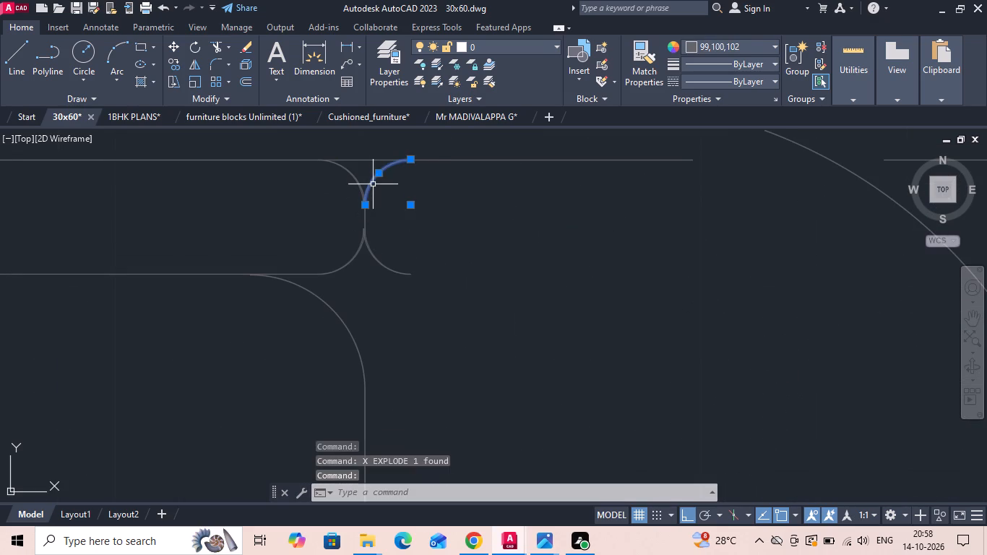
pyautogui.press('Delete')
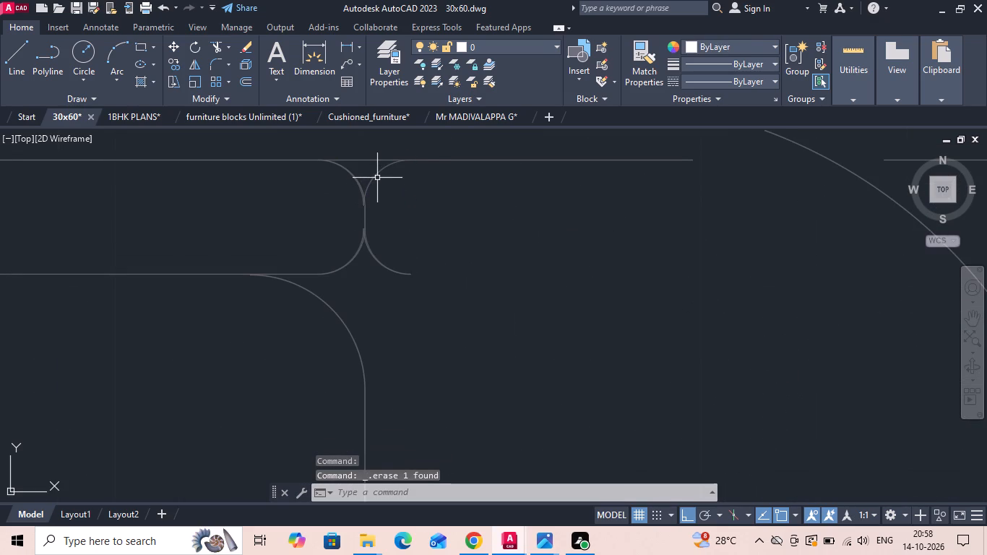
pyautogui.click(377, 177)
pyautogui.press('Delete')
# Explode the lower arc pair at the same backrest joint and erase the arc on the end seat's side.
pyautogui.click(384, 266)
pyautogui.write('X')
pyautogui.press('space')
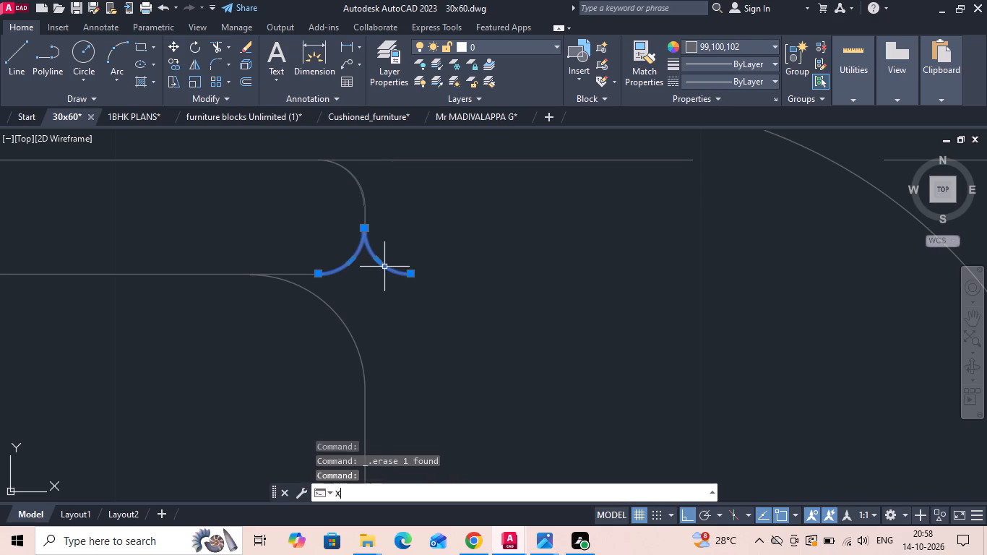
pyautogui.click(384, 267)
pyautogui.click(384, 267)
pyautogui.press('Delete')
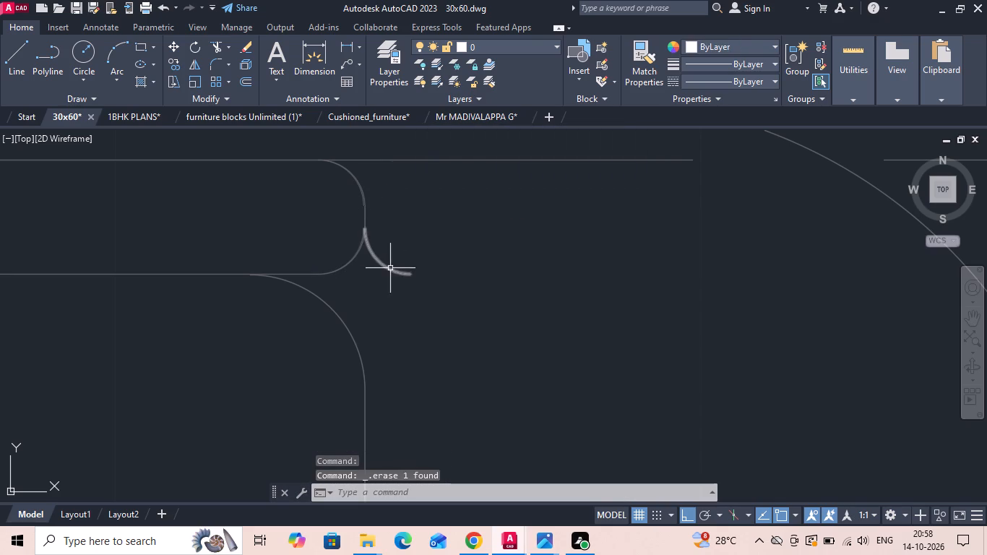
pyautogui.moveTo(392, 267); pyautogui.dragTo(387, 279)
pyautogui.press('Delete')
# Erase the remaining pillows, armrest and backrest pieces from the horizontal sofa's end seat.
pyautogui.scroll(-4, 394, 249)
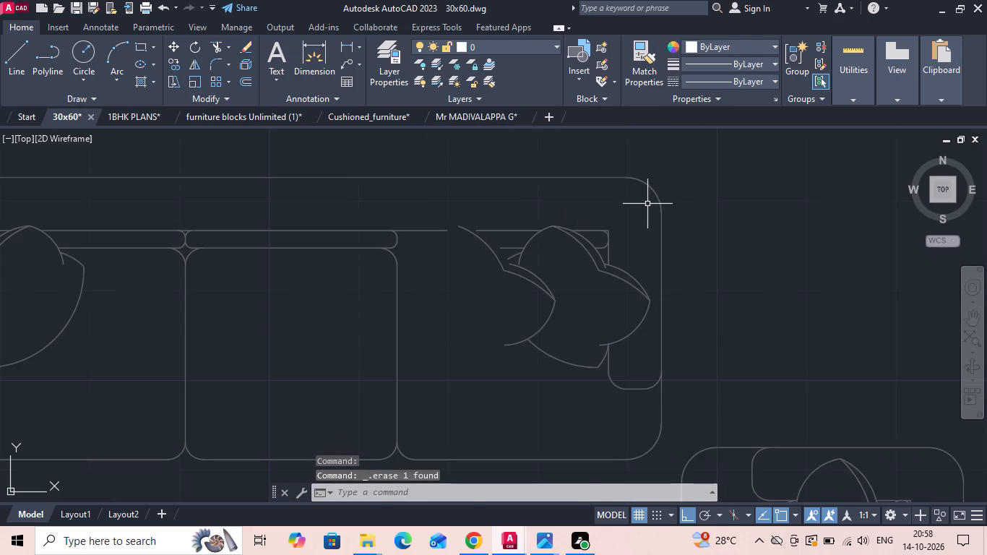
pyautogui.moveTo(652, 216); pyautogui.dragTo(647, 241)
pyautogui.click(451, 399)
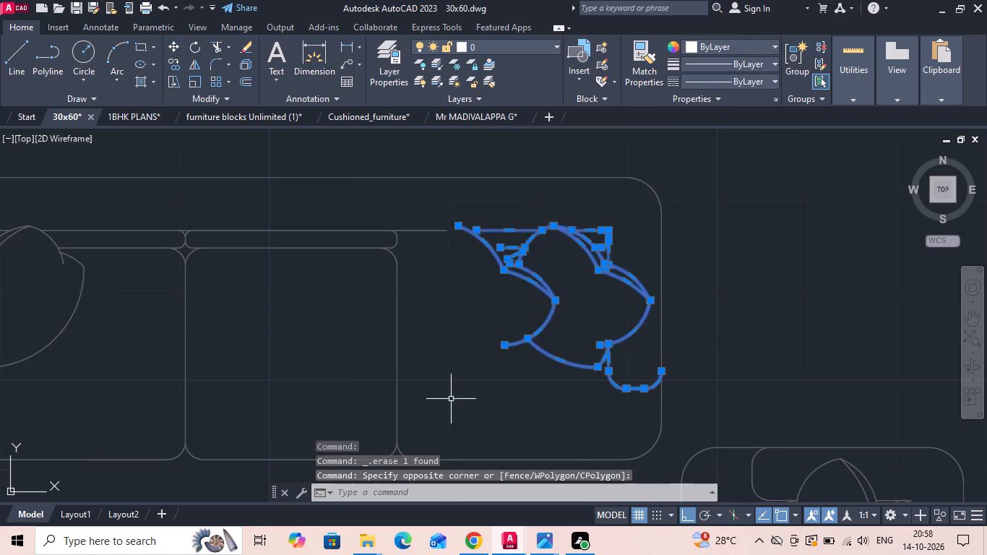
pyautogui.press('Delete')
# Shorten the upper backrest line to end at the start of the middle backrest cushion's rounded corner.
pyautogui.click(413, 233)
pyautogui.scroll(2, 412, 230)
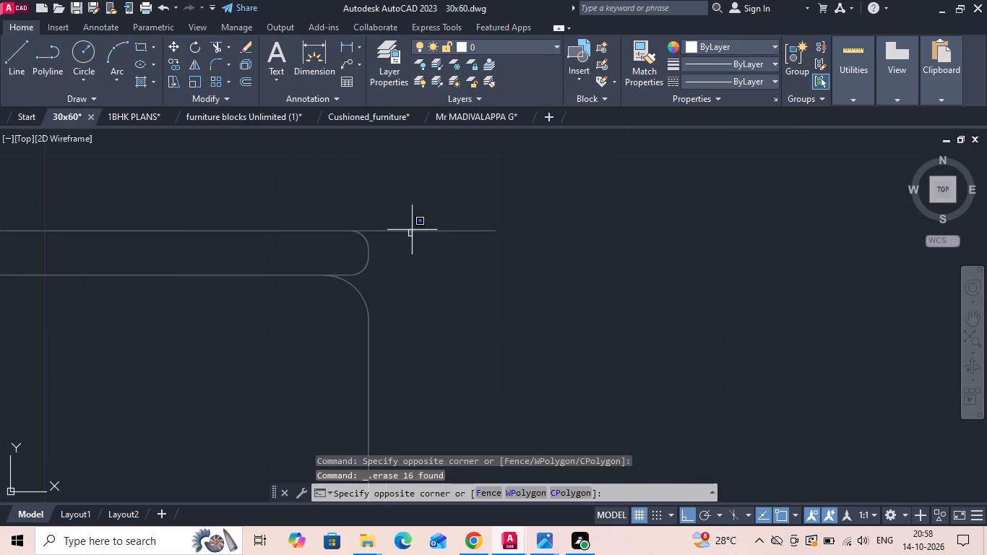
pyautogui.click(411, 229)
pyautogui.click(413, 232)
pyautogui.click(497, 231)
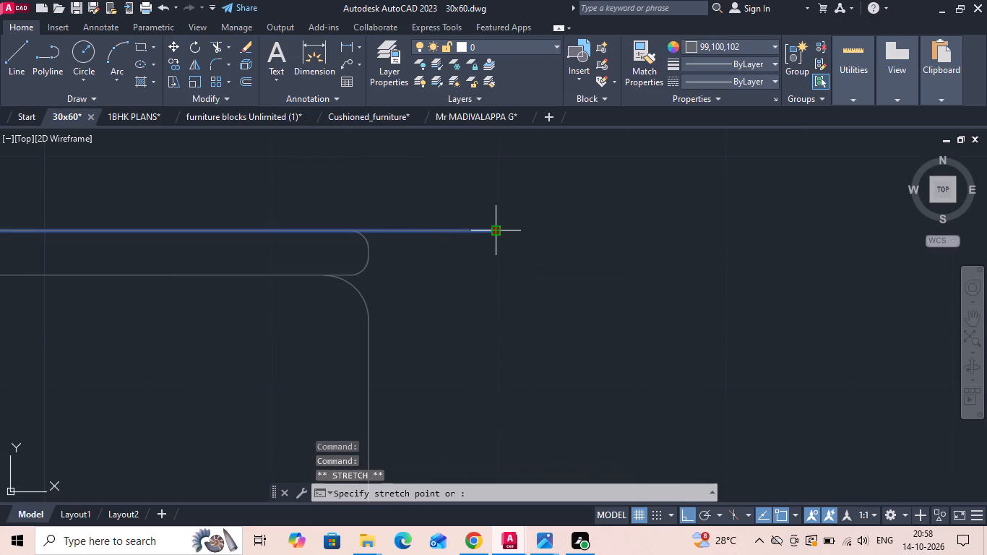
pyautogui.click(348, 233)
pyautogui.scroll(-5, 462, 210)
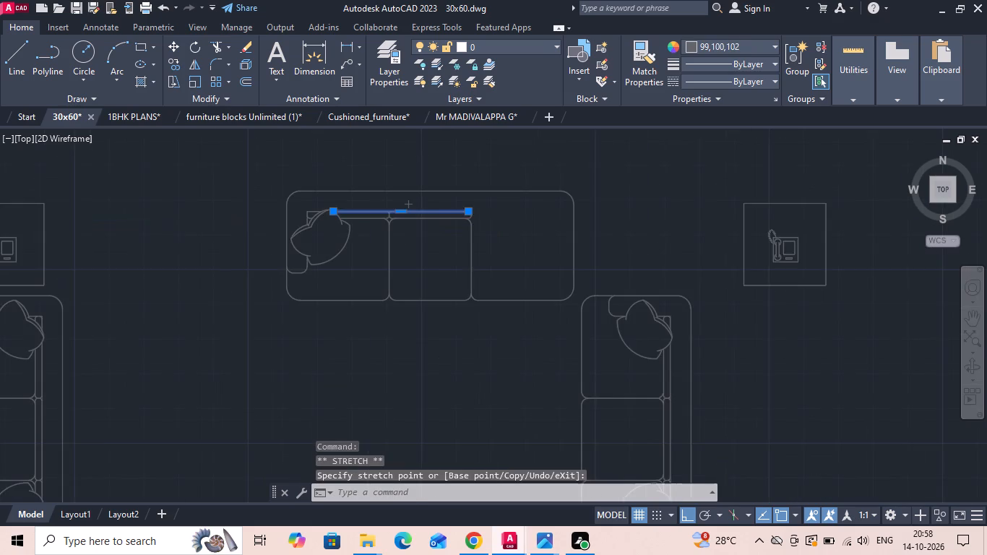
pyautogui.press('Escape')
# Erase the straight outer side line of the horizontal sofa's end seat.
pyautogui.click(551, 220)
pyautogui.press('Delete')
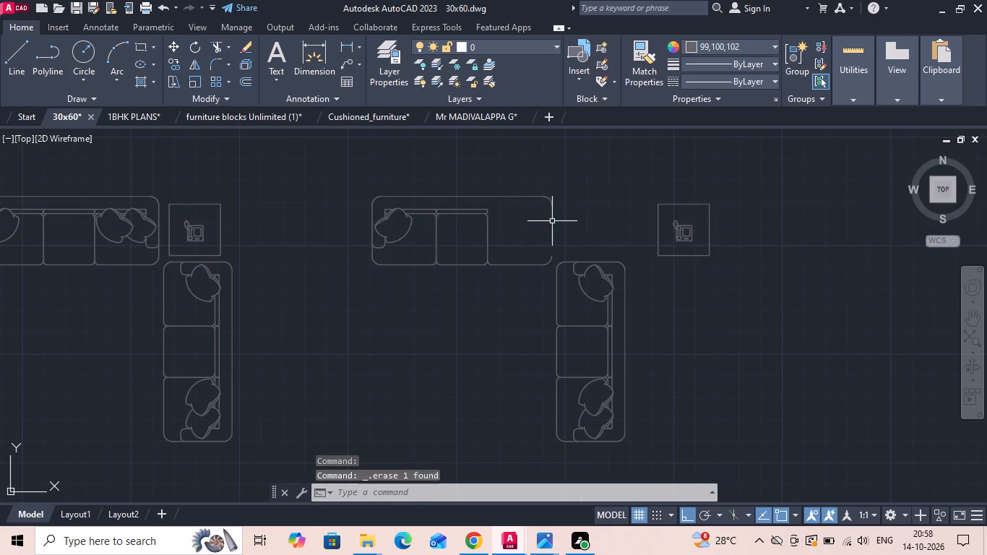
# Explode the horizontal sofa's rear outline and erase an arc at its corner beside the end seat.
pyautogui.scroll(2, 550, 201)
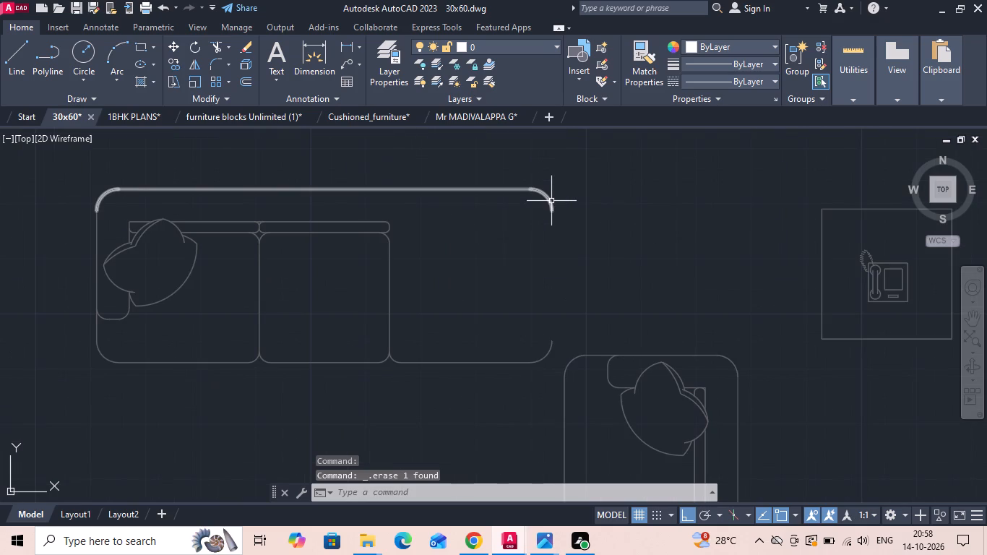
pyautogui.write('X')
pyautogui.press('space')
pyautogui.click(551, 201)
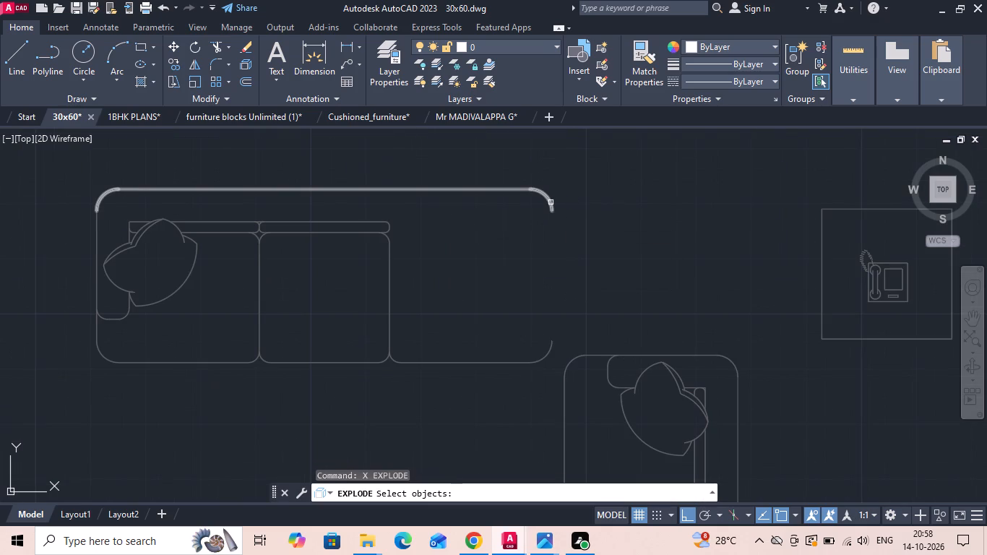
pyautogui.click(551, 202)
pyautogui.press('space')
pyautogui.click(549, 204)
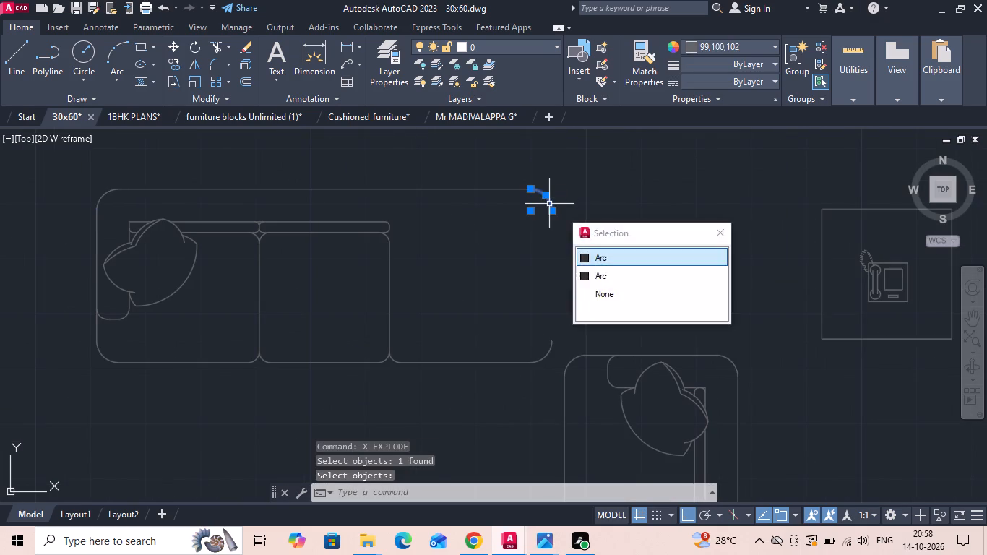
pyautogui.press('Delete')
# Erase the straight front edge line of the end seat.
pyautogui.moveTo(496, 339); pyautogui.dragTo(473, 381)
pyautogui.click(459, 395)
pyautogui.press('Delete')
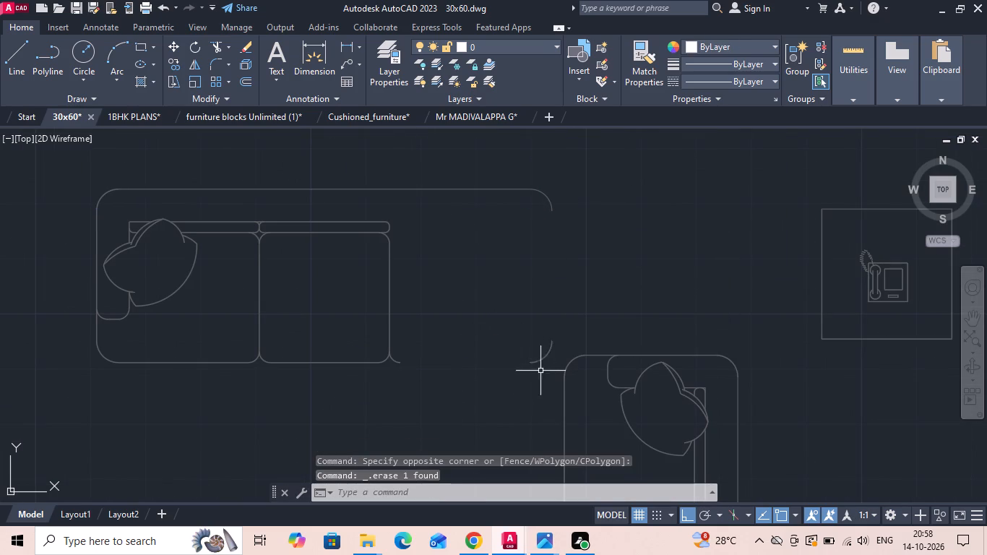
# Erase the removed end seat's leftover corner arcs on the horizontal sofa, exploding the one beside the second seat.
pyautogui.click(536, 360)
pyautogui.press('Delete')
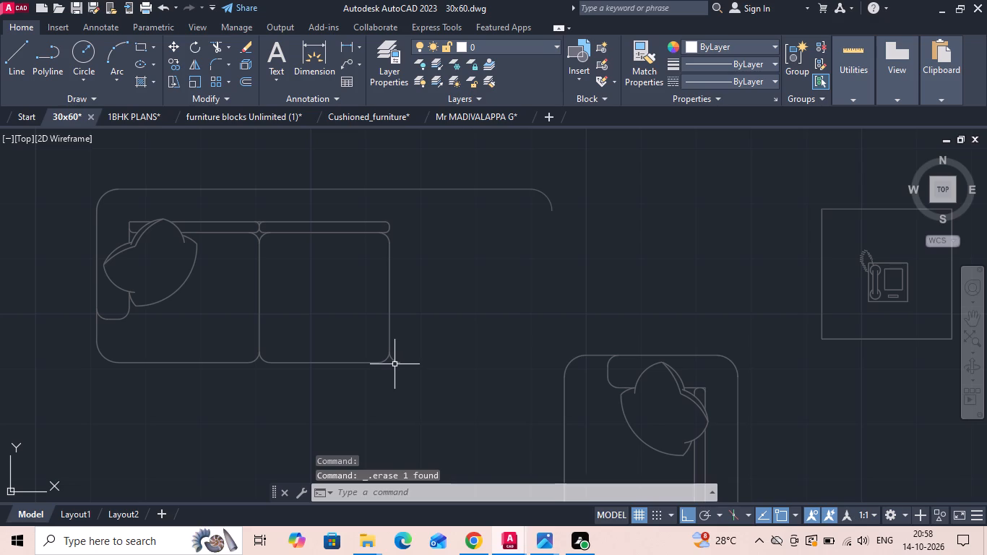
pyautogui.write('X')
pyautogui.press('space')
pyautogui.click(395, 362)
pyautogui.press('space')
pyautogui.click(395, 362)
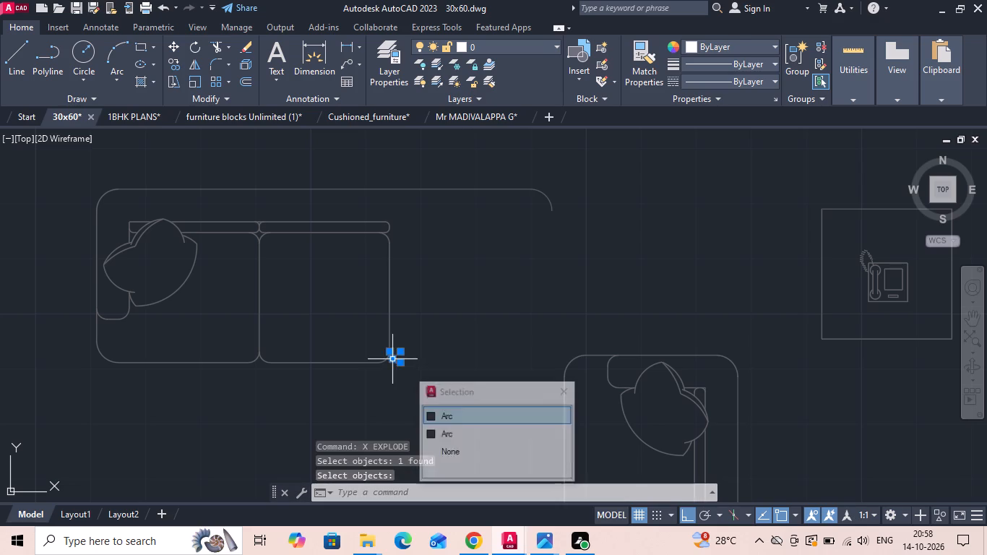
pyautogui.press('Delete')
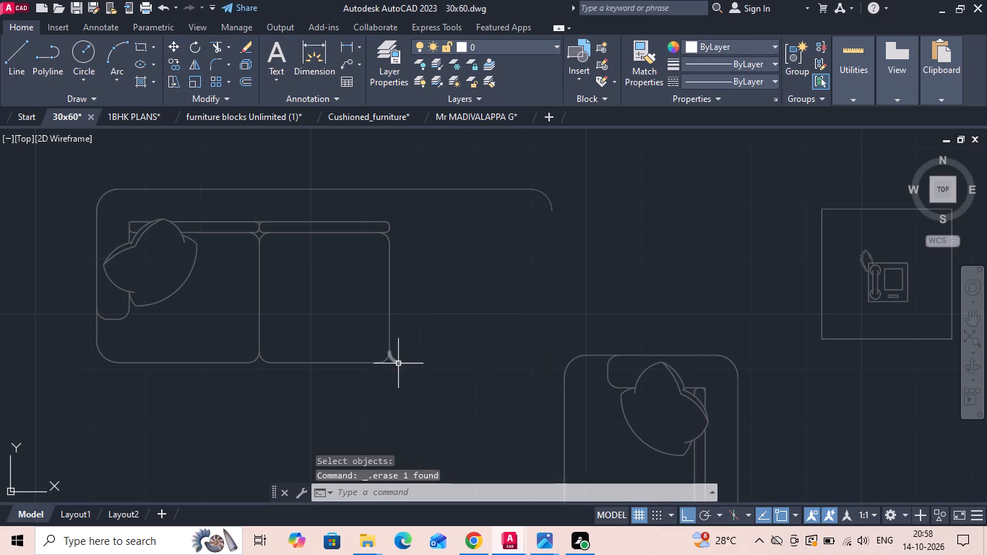
pyautogui.click(398, 363)
pyautogui.press('Delete')
# Move the vertical sofa's upper end outline, armrest, pillow and backrest corner pieces upward to open a gap for another seat.
pyautogui.scroll(-1, 453, 242)
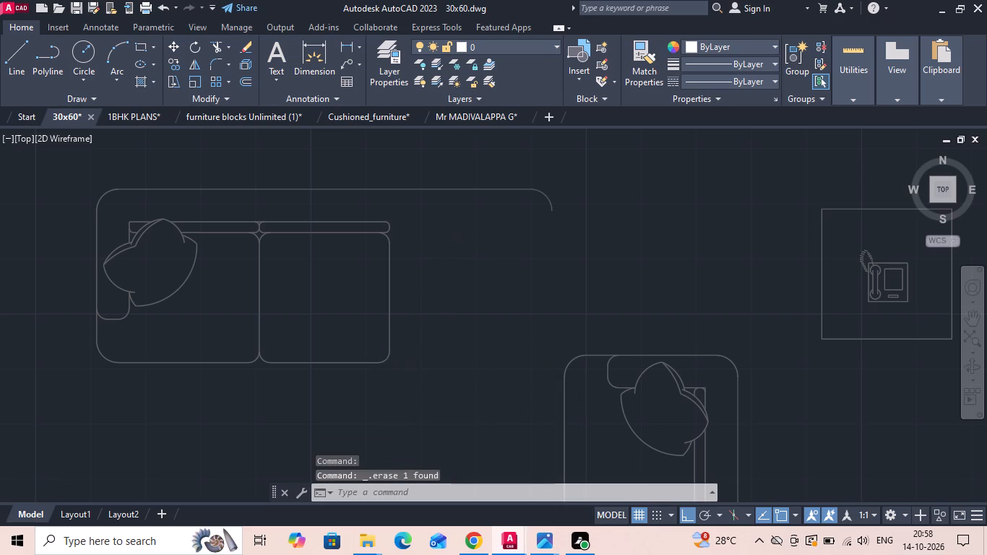
pyautogui.scroll(-1, 453, 242)
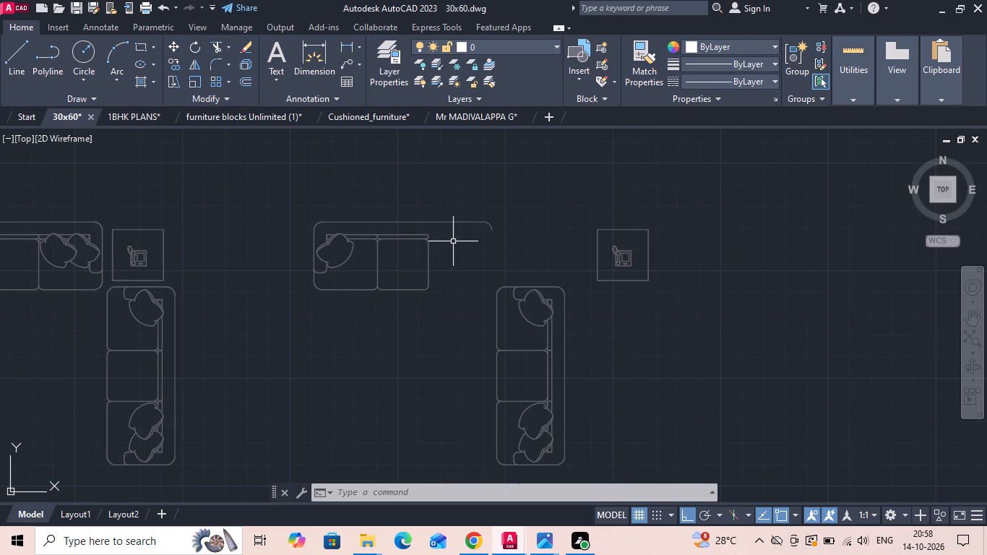
pyautogui.scroll(1, 525, 366)
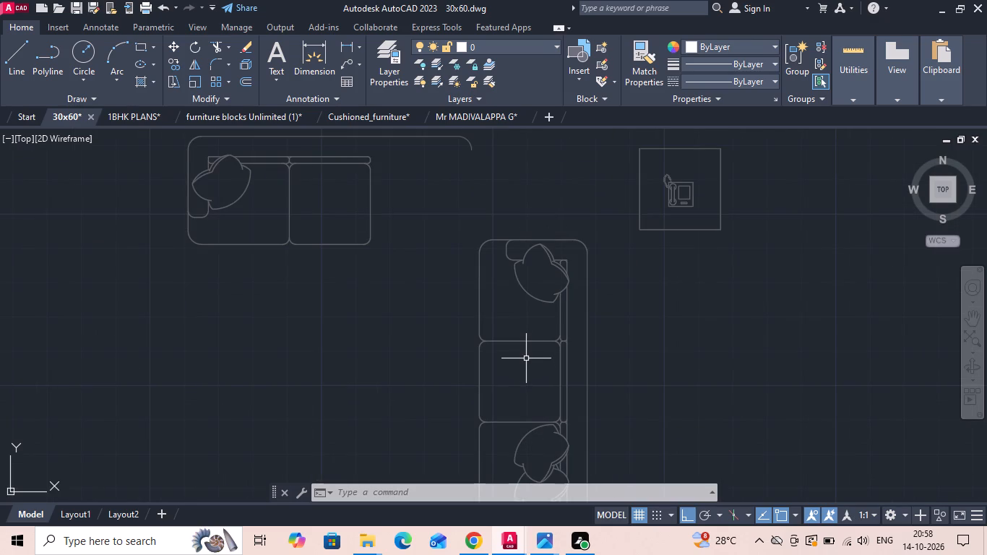
pyautogui.moveTo(538, 218); pyautogui.dragTo(535, 242)
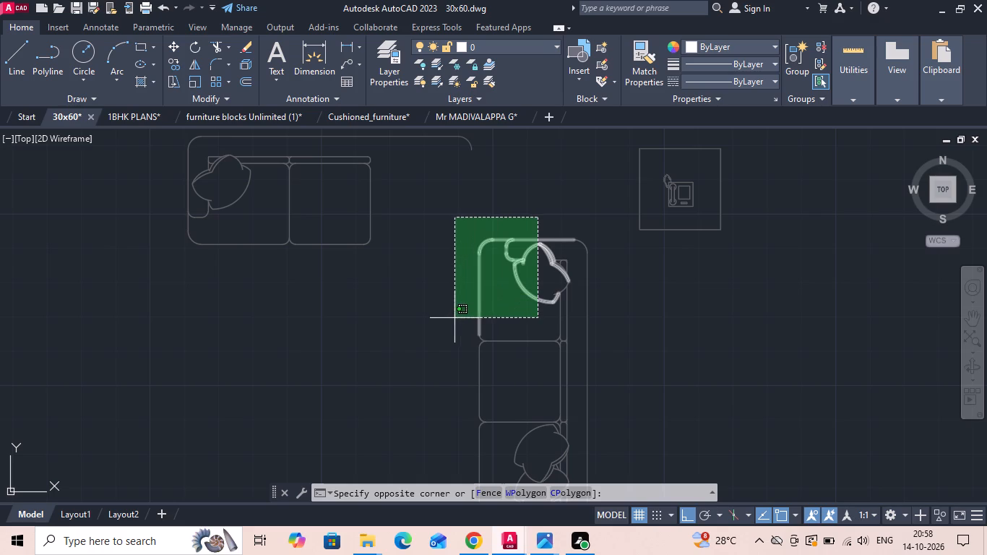
pyautogui.scroll(1, 447, 340)
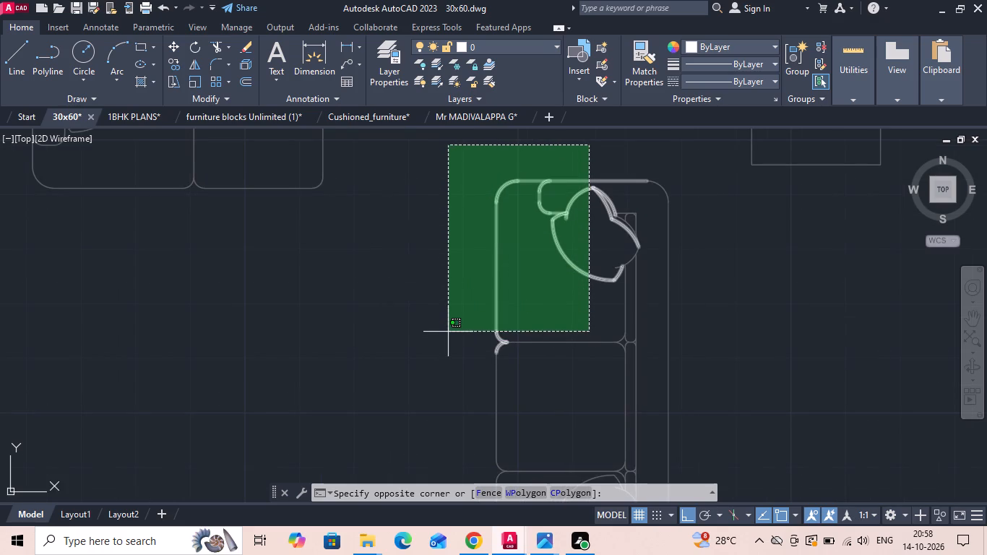
pyautogui.click(448, 332)
pyautogui.rightClick(448, 332)
pyautogui.press('Escape')
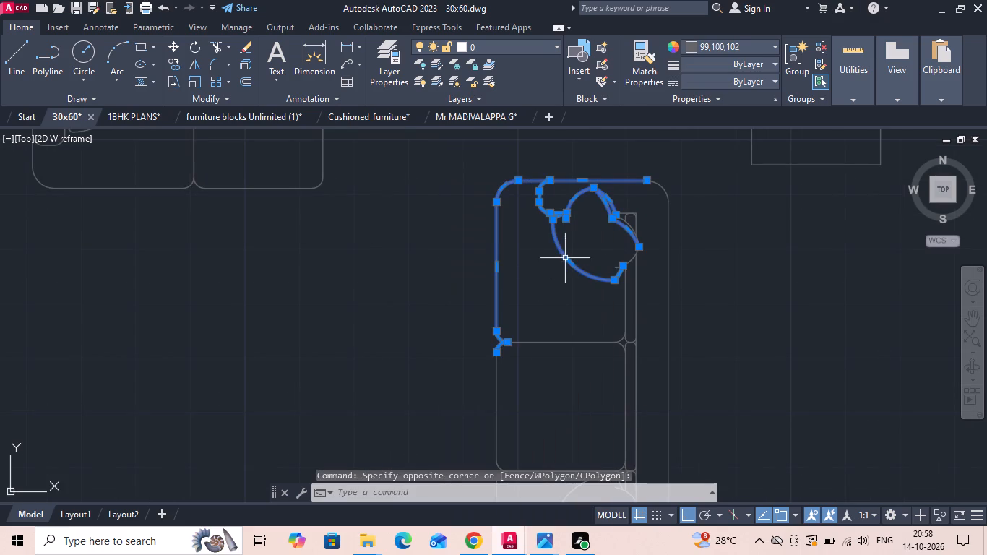
pyautogui.scroll(2, 613, 261)
pyautogui.click(624, 281)
pyautogui.click(603, 260)
pyautogui.scroll(-1, 556, 312)
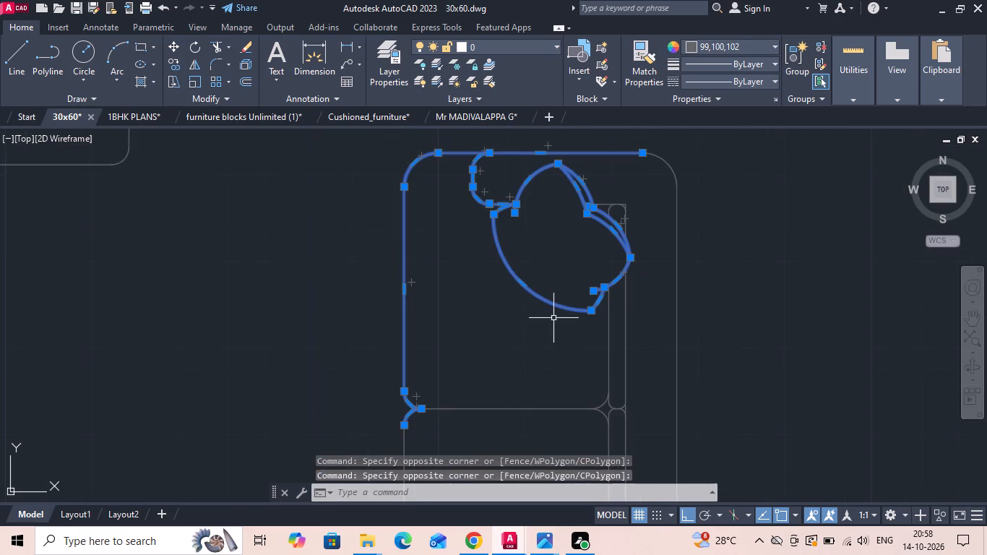
pyautogui.scroll(3, 604, 211)
pyautogui.click(616, 205)
pyautogui.click(621, 236)
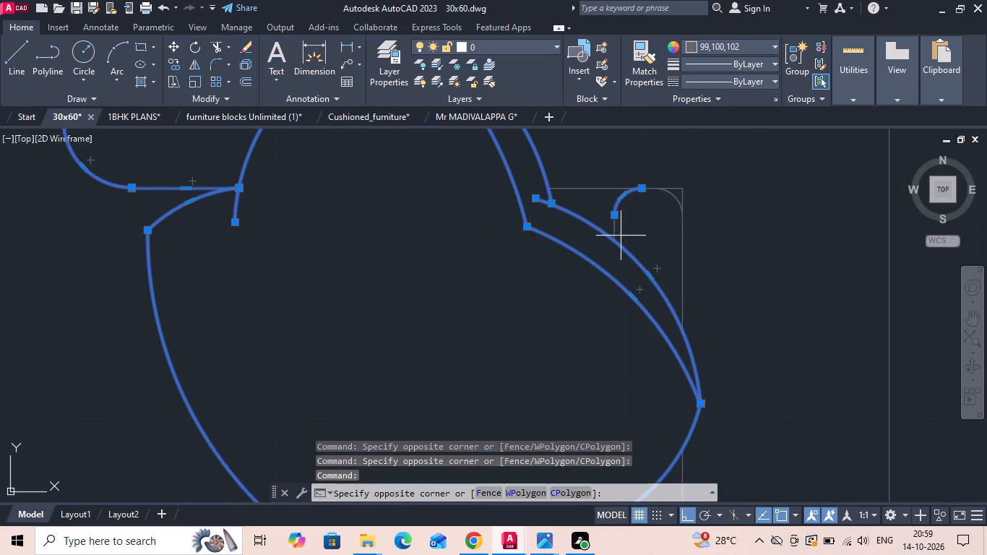
pyautogui.click(591, 178)
pyautogui.scroll(-2, 595, 176)
pyautogui.scroll(3, 624, 192)
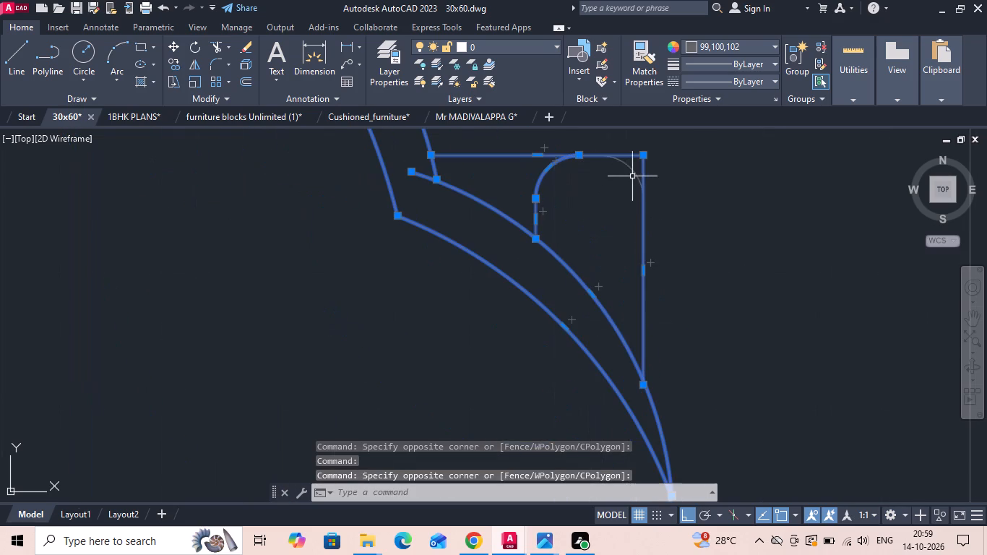
pyautogui.click(633, 171)
pyautogui.scroll(-3, 565, 192)
pyautogui.scroll(-1, 546, 301)
pyautogui.click(596, 197)
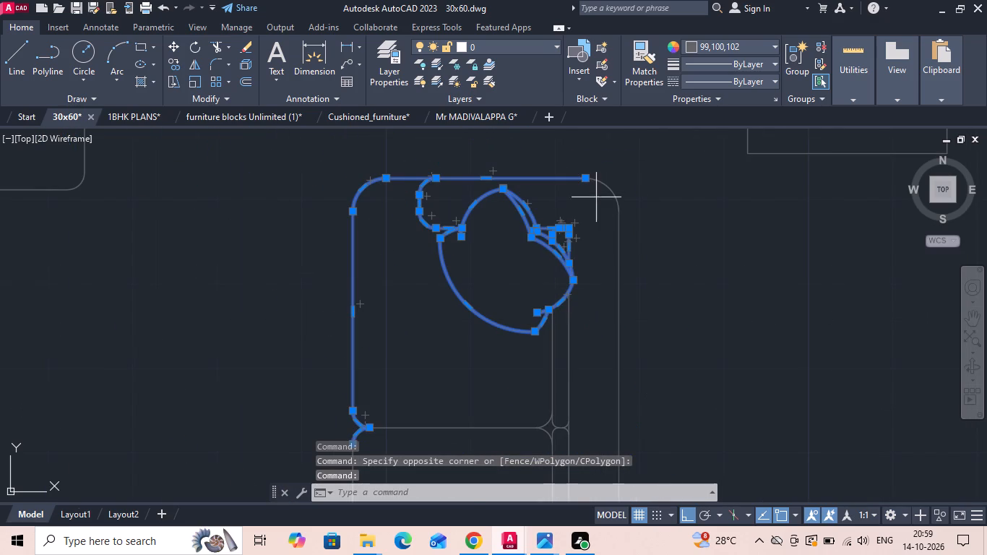
pyautogui.click(584, 160)
pyautogui.rightClick(587, 221)
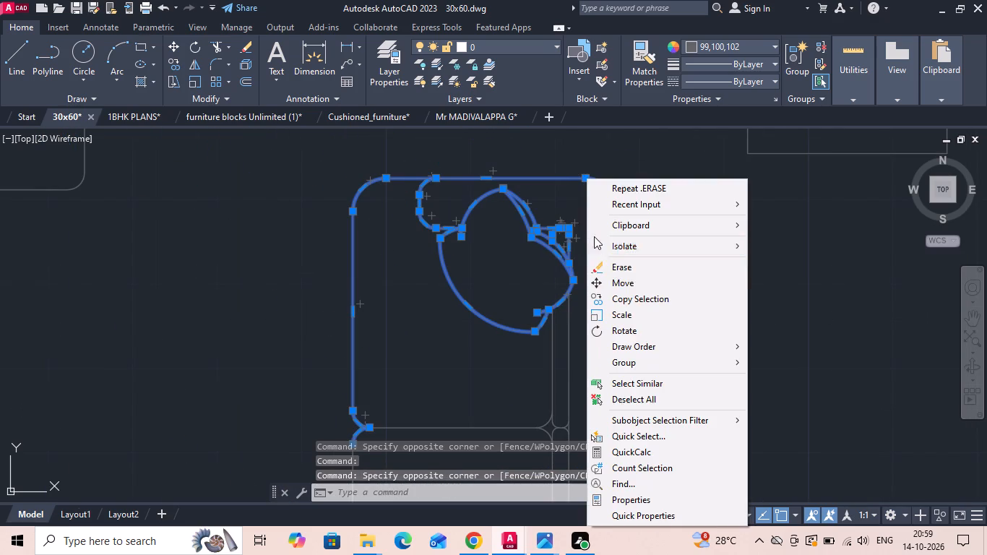
pyautogui.click(610, 285)
pyautogui.scroll(-2, 609, 291)
pyautogui.click(665, 383)
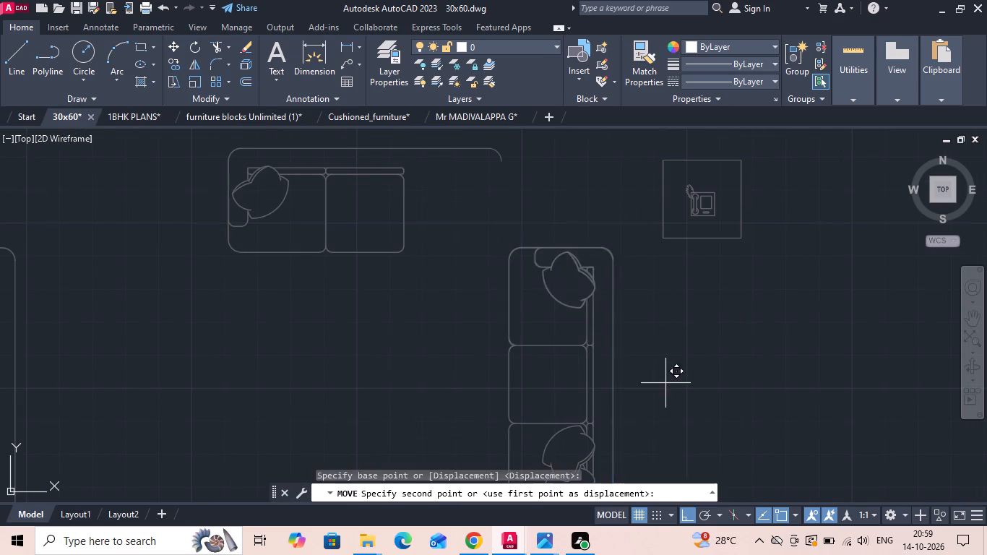
pyautogui.click(669, 251)
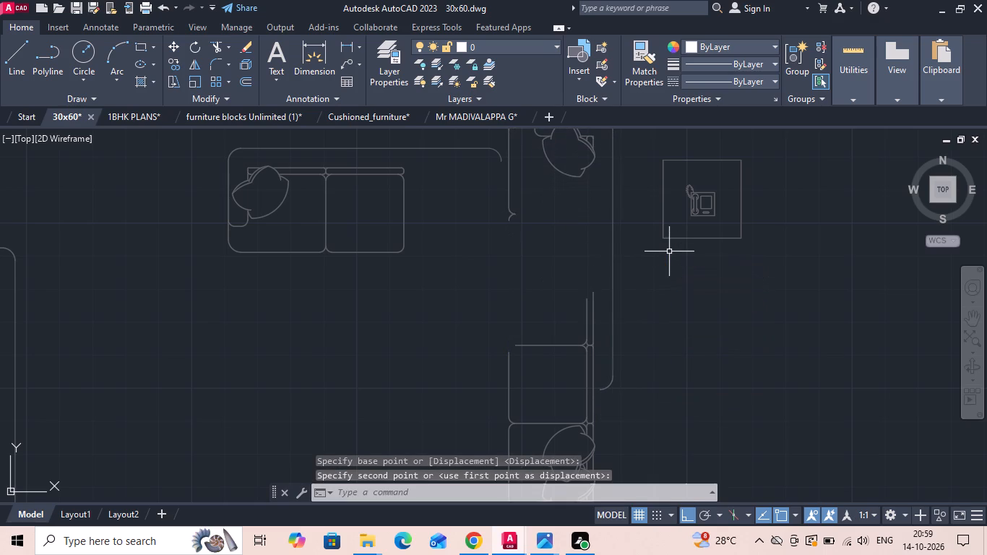
# Copy the vertical sofa's middle seat front edge, front corner arcs and upper divider line up by one seat length.
pyautogui.moveTo(519, 413); pyautogui.dragTo(512, 403)
pyautogui.click(483, 358)
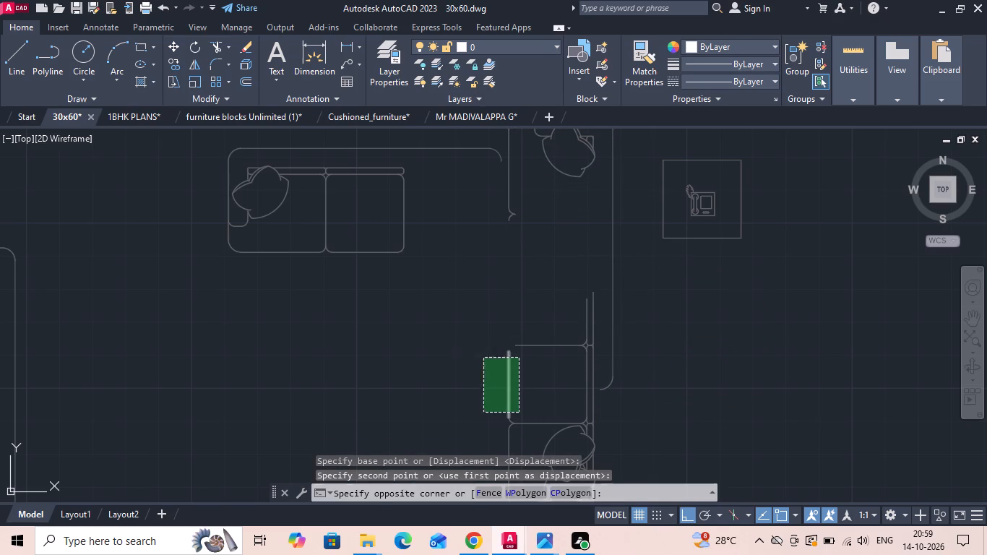
pyautogui.scroll(3, 516, 432)
pyautogui.moveTo(522, 378); pyautogui.dragTo(514, 379)
pyautogui.click(499, 383)
pyautogui.scroll(-1, 488, 387)
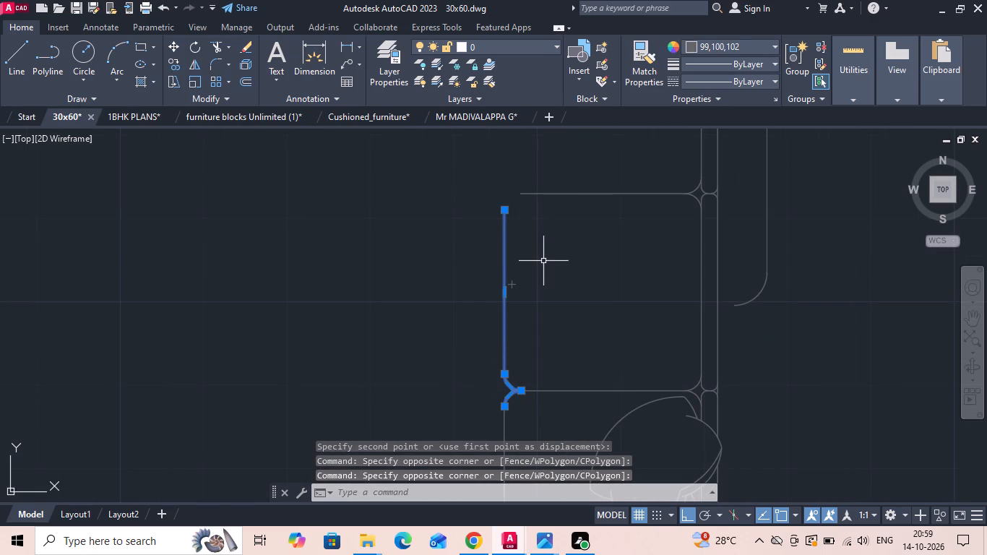
pyautogui.click(547, 216)
pyautogui.click(527, 180)
pyautogui.rightClick(526, 180)
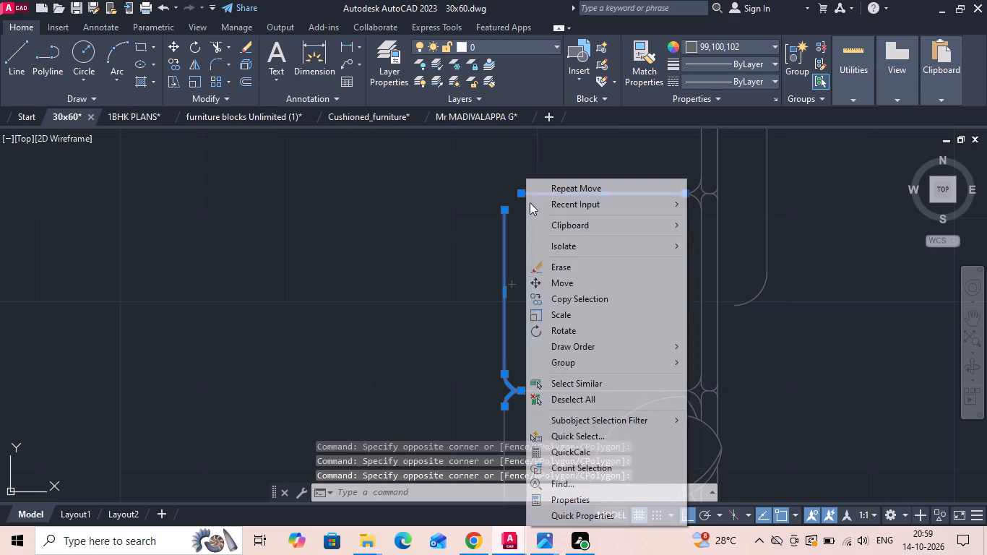
pyautogui.click(549, 297)
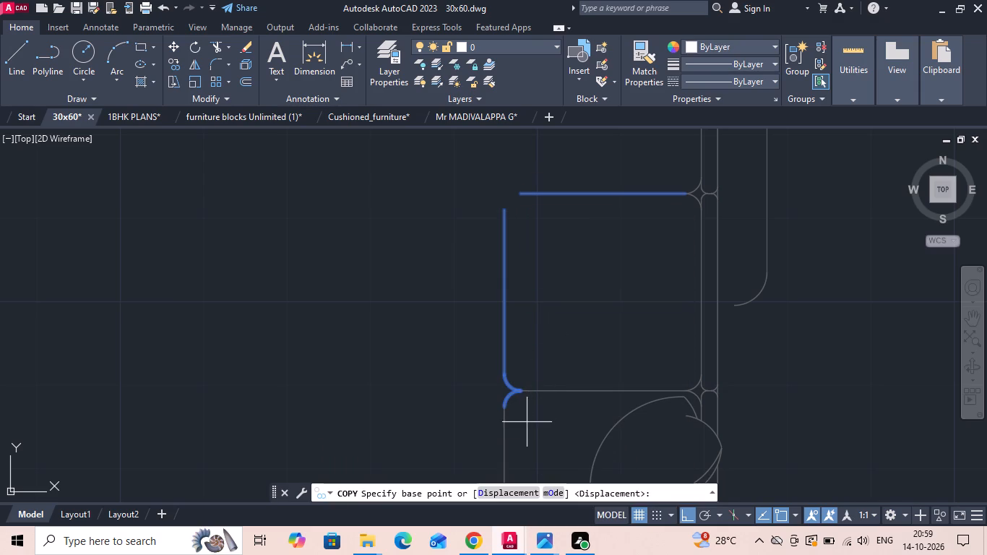
pyautogui.click(520, 390)
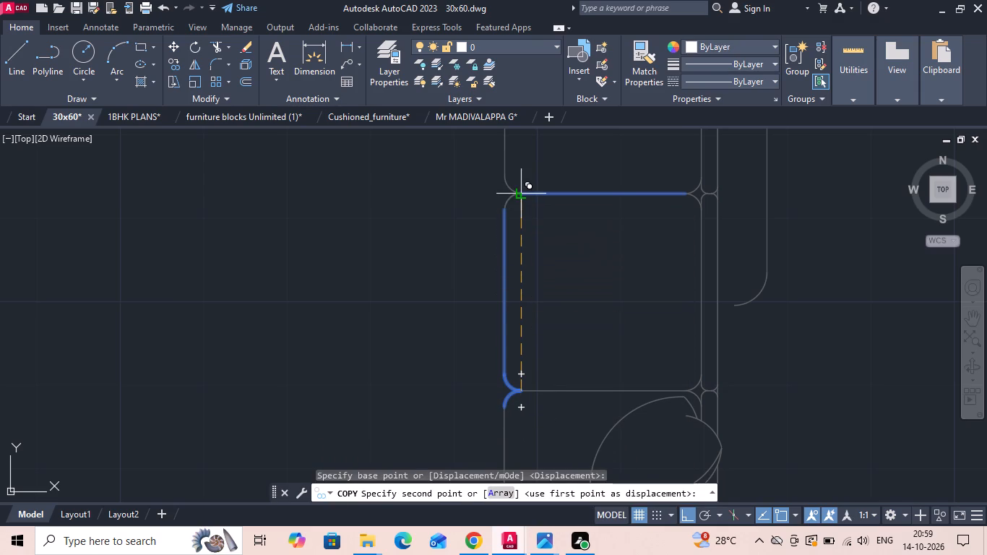
pyautogui.click(521, 192)
pyautogui.scroll(-2, 517, 319)
pyautogui.press('Escape')
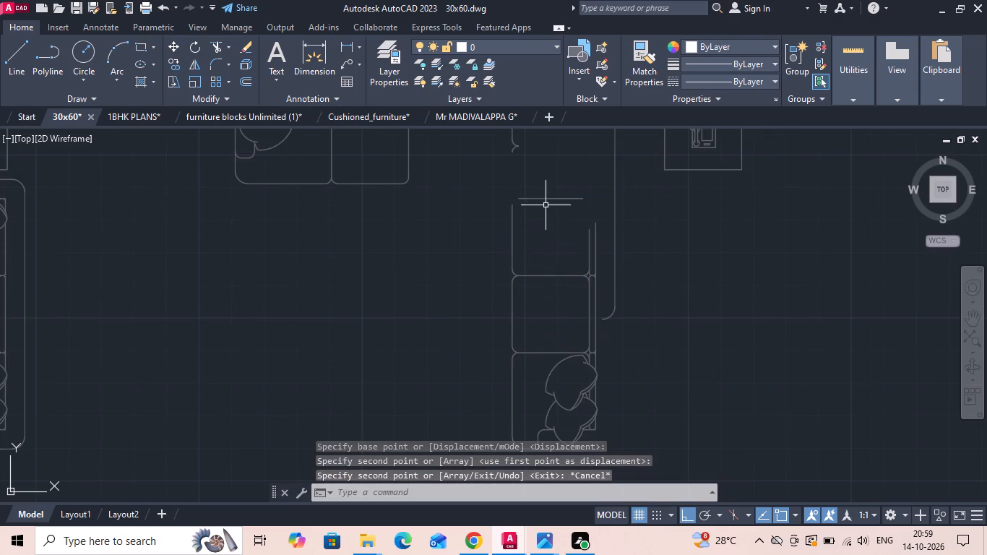
# Move the vertical sofa's upper end section down so its front corner arcs meet the added seat's divider line.
pyautogui.moveTo(546, 225); pyautogui.dragTo(537, 306, button='middle')
pyautogui.moveTo(538, 215); pyautogui.dragTo(535, 249, button='middle')
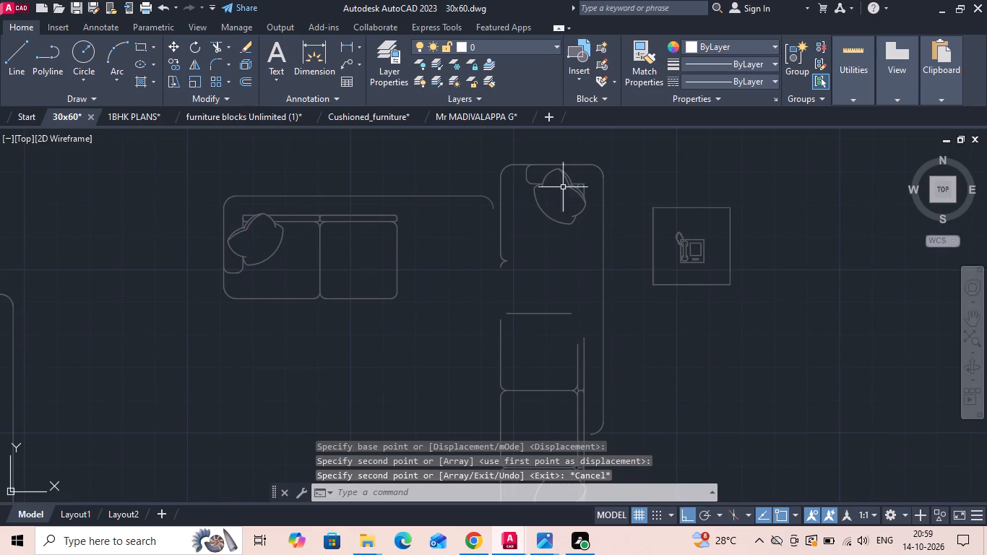
pyautogui.moveTo(605, 157); pyautogui.dragTo(604, 182)
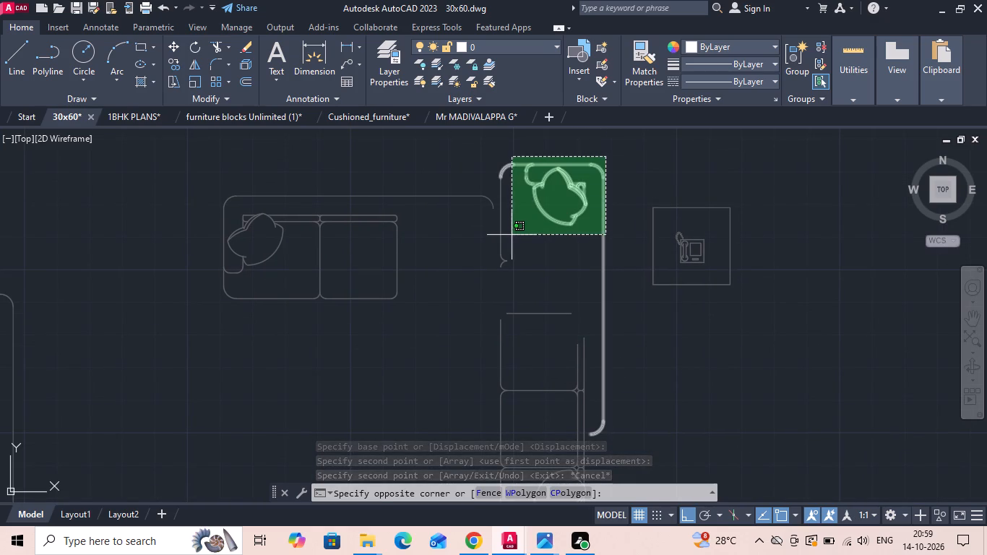
pyautogui.click(500, 238)
pyautogui.scroll(2, 514, 253)
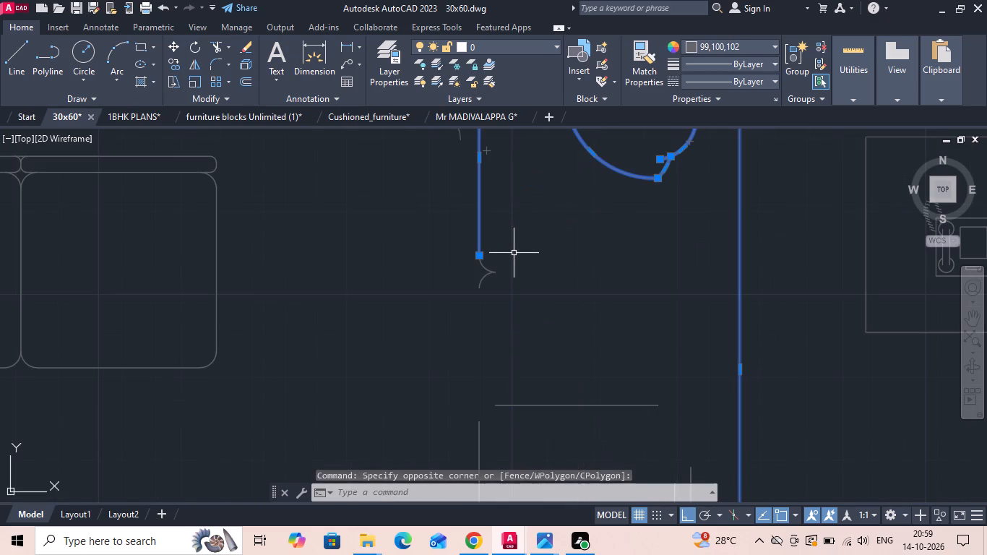
pyautogui.moveTo(514, 259); pyautogui.dragTo(510, 282)
pyautogui.click(486, 314)
pyautogui.rightClick(486, 315)
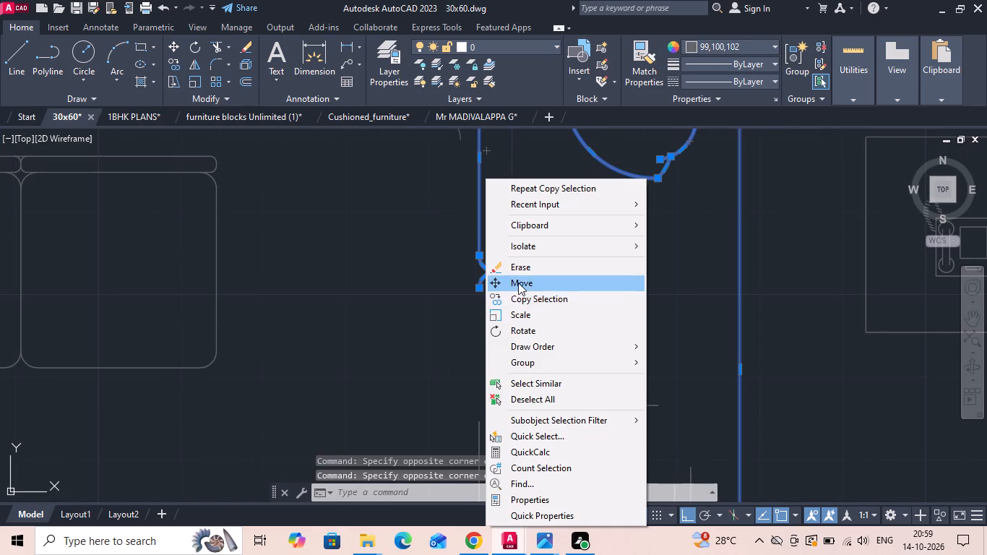
pyautogui.click(518, 283)
pyautogui.click(495, 270)
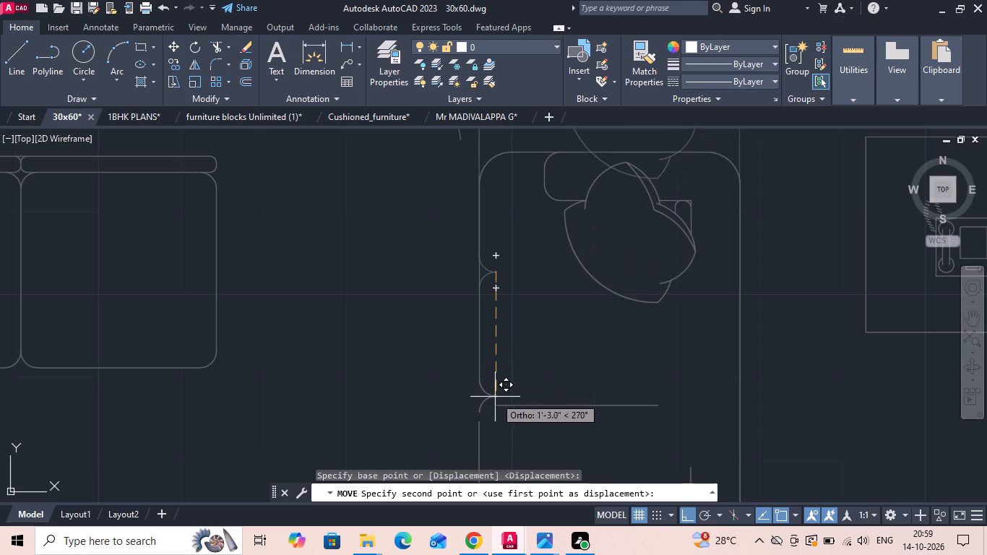
pyautogui.click(495, 403)
pyautogui.scroll(-2, 555, 228)
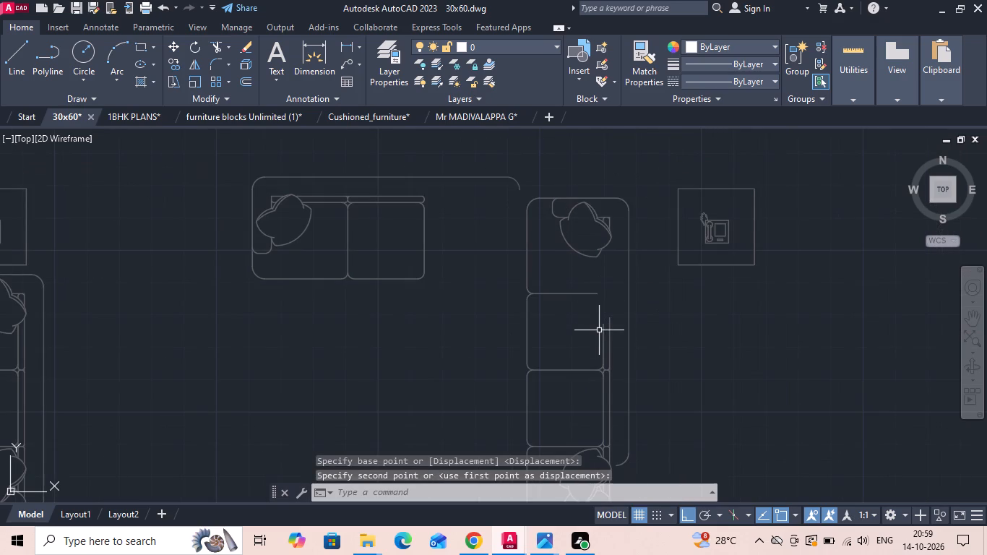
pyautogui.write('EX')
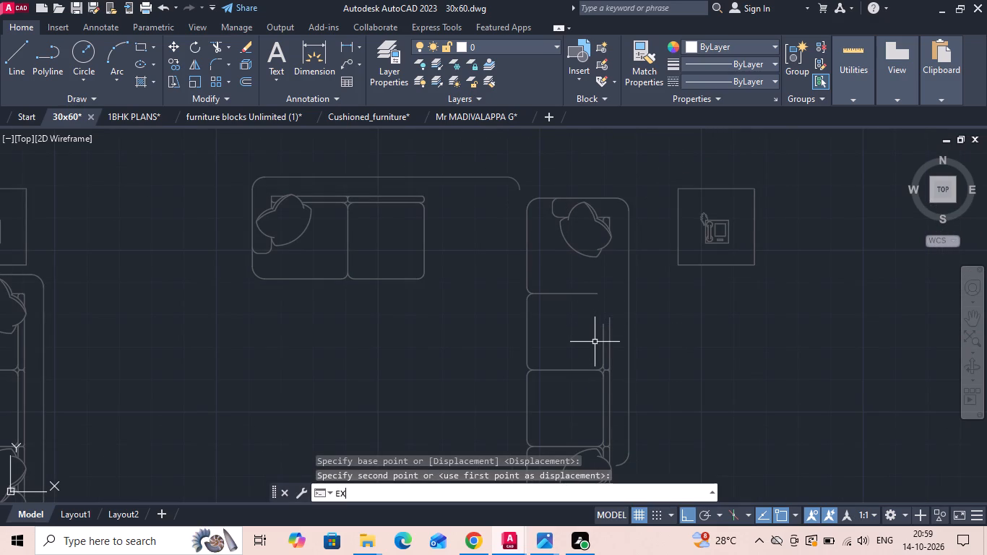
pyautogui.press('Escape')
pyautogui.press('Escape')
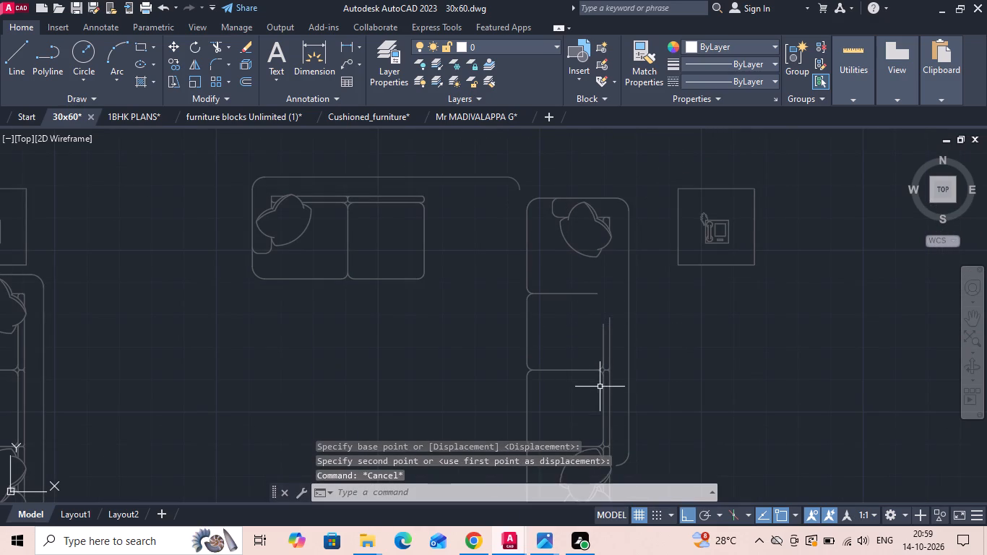
# Copy the vertical sofa's middle seat back edge and upper rear corner arcs up one seat length to the added seat's divider line.
pyautogui.scroll(3, 606, 381)
pyautogui.scroll(-1, 599, 389)
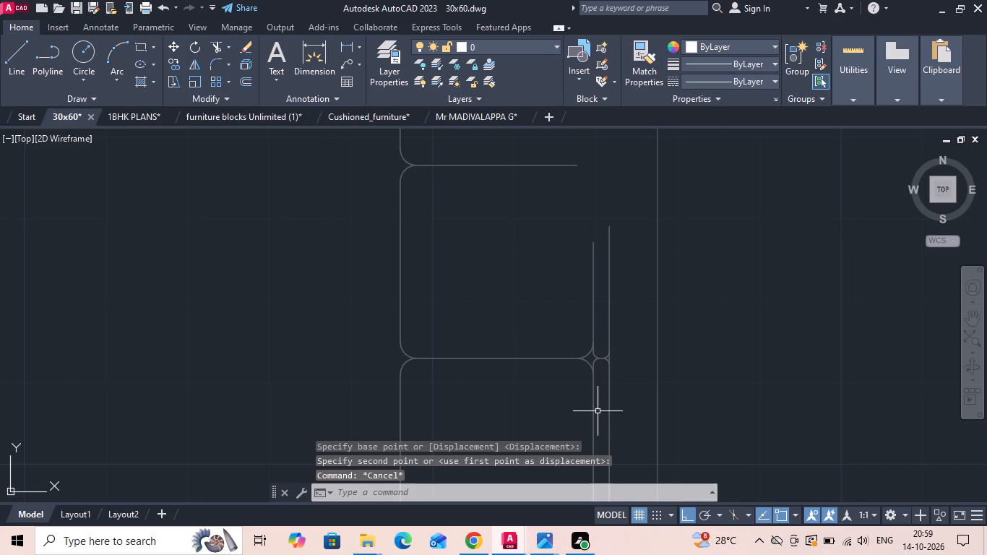
pyautogui.click(594, 397)
pyautogui.scroll(2, 593, 382)
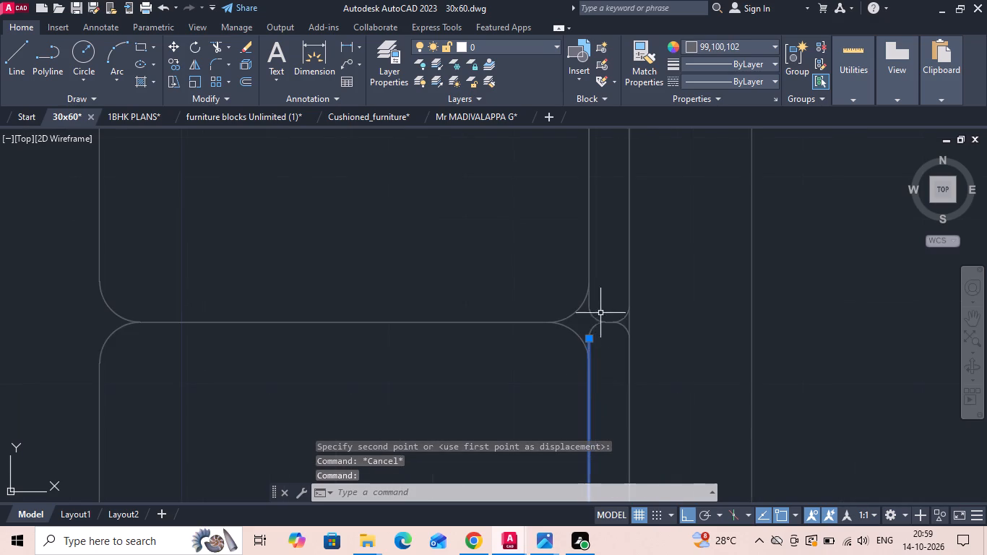
pyautogui.scroll(2, 600, 305)
pyautogui.moveTo(520, 292); pyautogui.dragTo(503, 346)
pyautogui.click(499, 358)
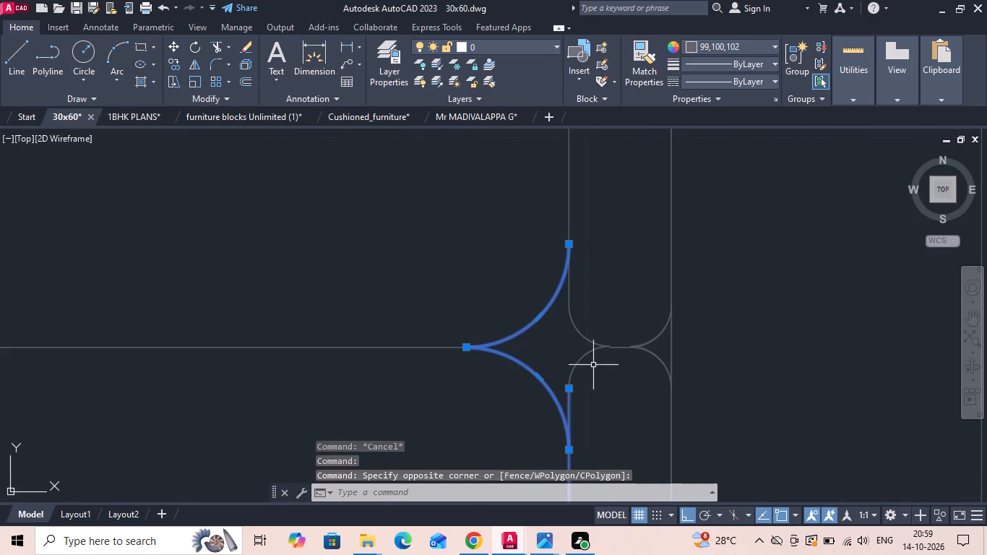
pyautogui.click(593, 365)
pyautogui.click(589, 333)
pyautogui.rightClick(592, 308)
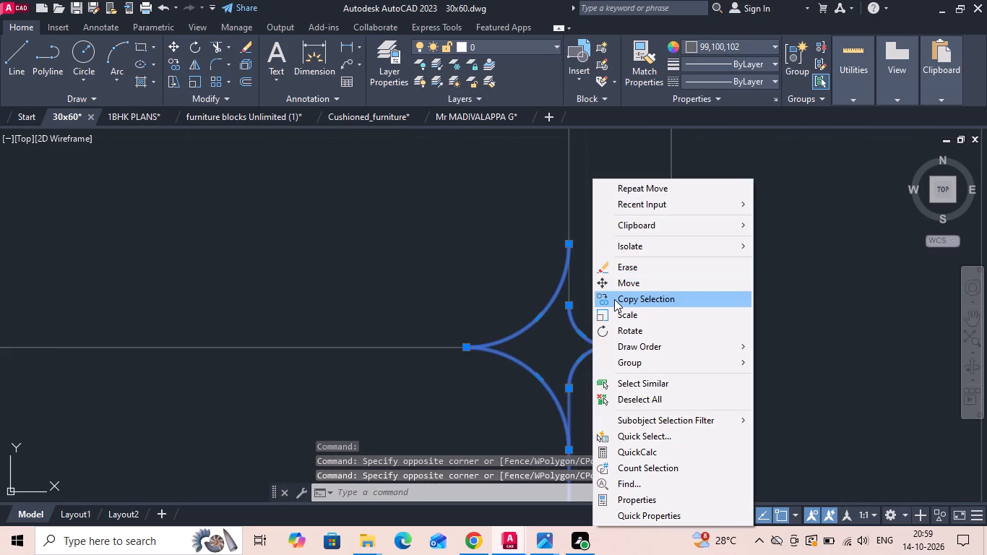
pyautogui.scroll(-3, 614, 299)
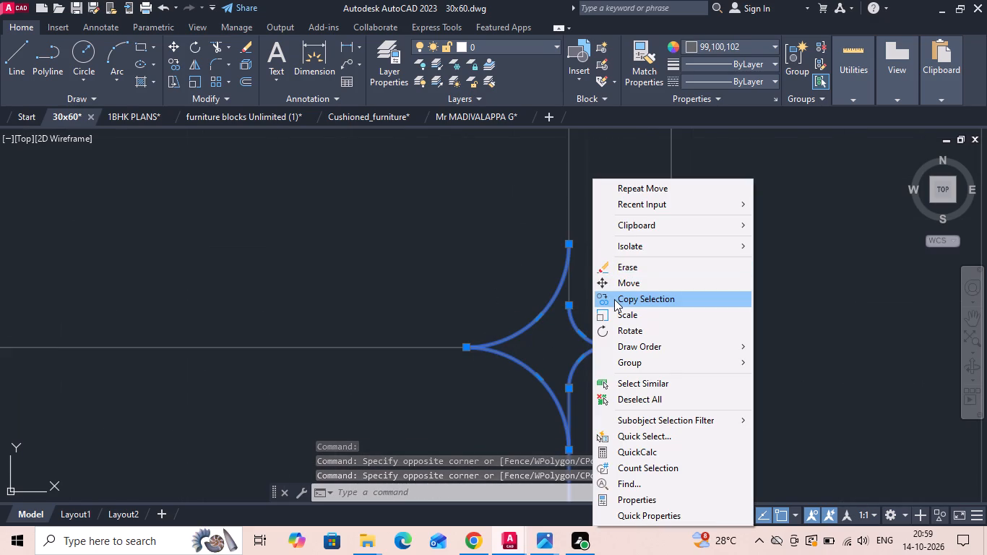
pyautogui.click(614, 299)
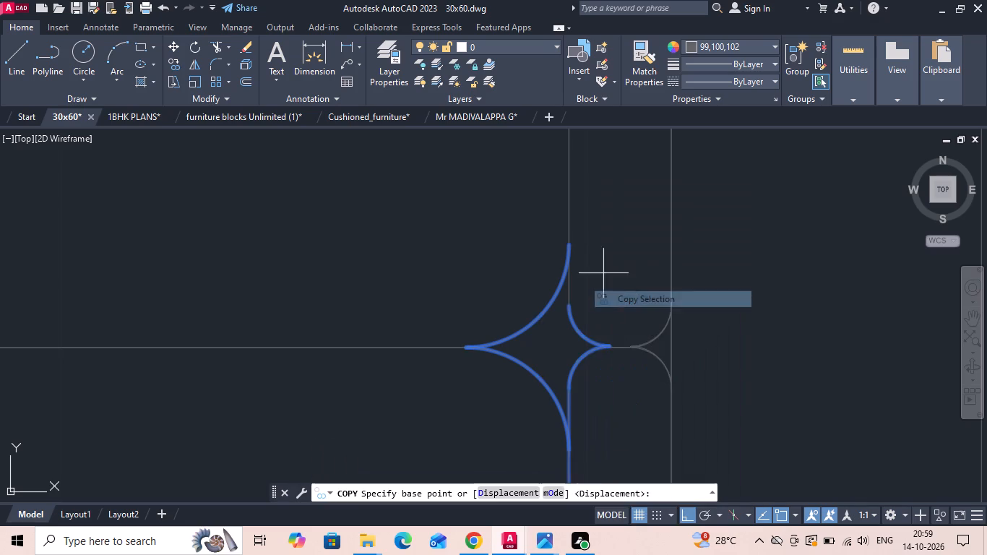
pyautogui.scroll(-7, 598, 259)
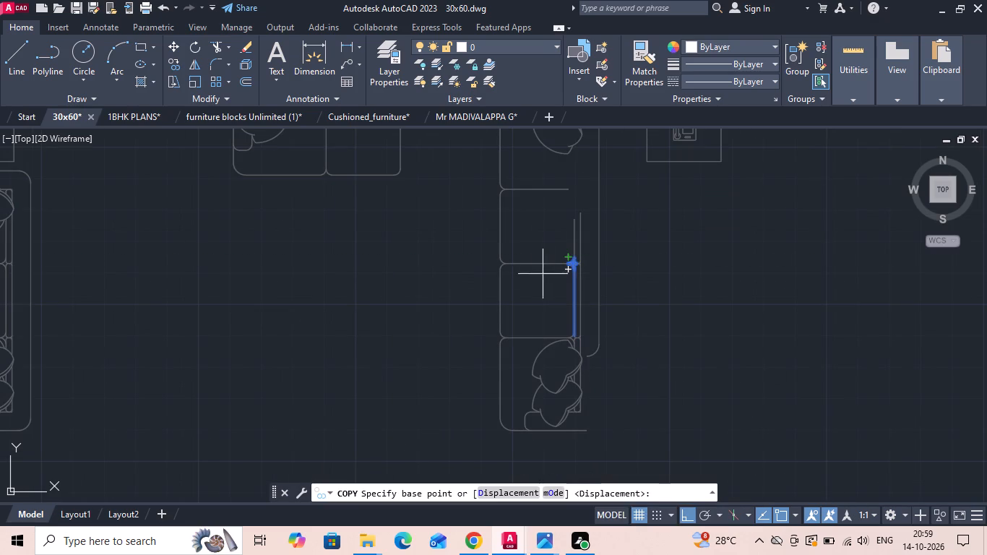
pyautogui.scroll(2, 549, 271)
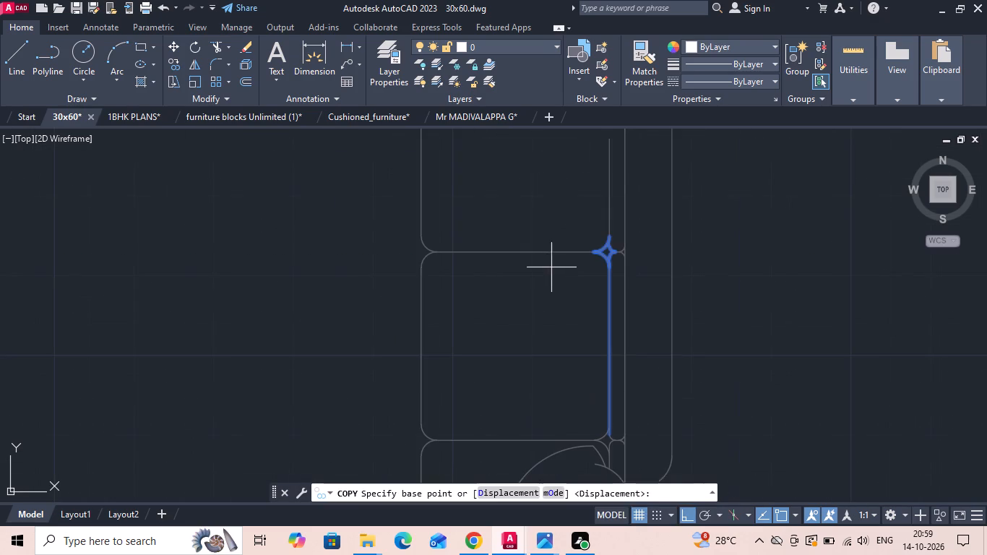
pyautogui.click(592, 253)
pyautogui.scroll(1, 593, 251)
pyautogui.moveTo(593, 250); pyautogui.dragTo(581, 392, button='middle')
pyautogui.scroll(-2, 581, 397)
pyautogui.scroll(3, 587, 264)
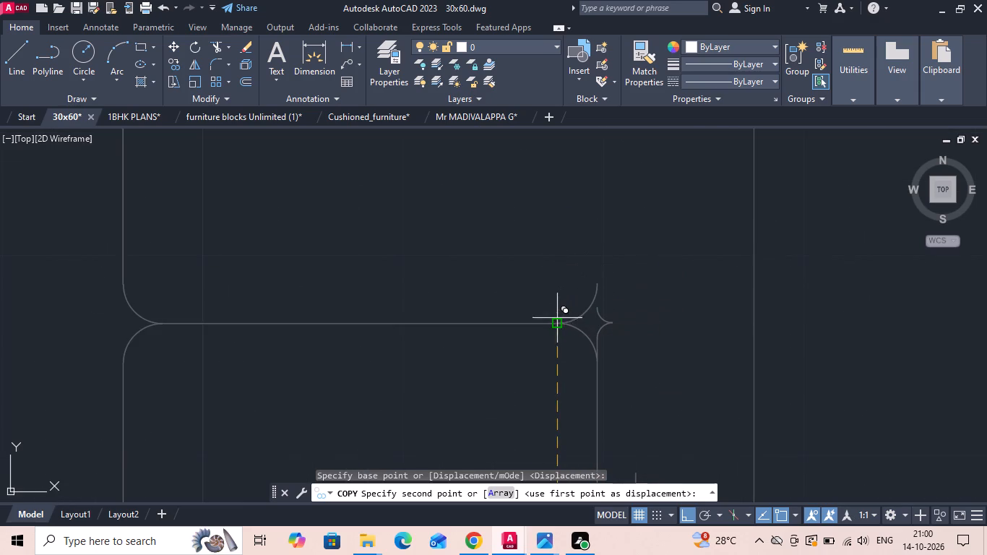
pyautogui.click(561, 323)
pyautogui.press('Escape')
# Stretch the vertical sofa's outer backrest line up to meet the upper end's backrest line.
pyautogui.scroll(-2, 556, 283)
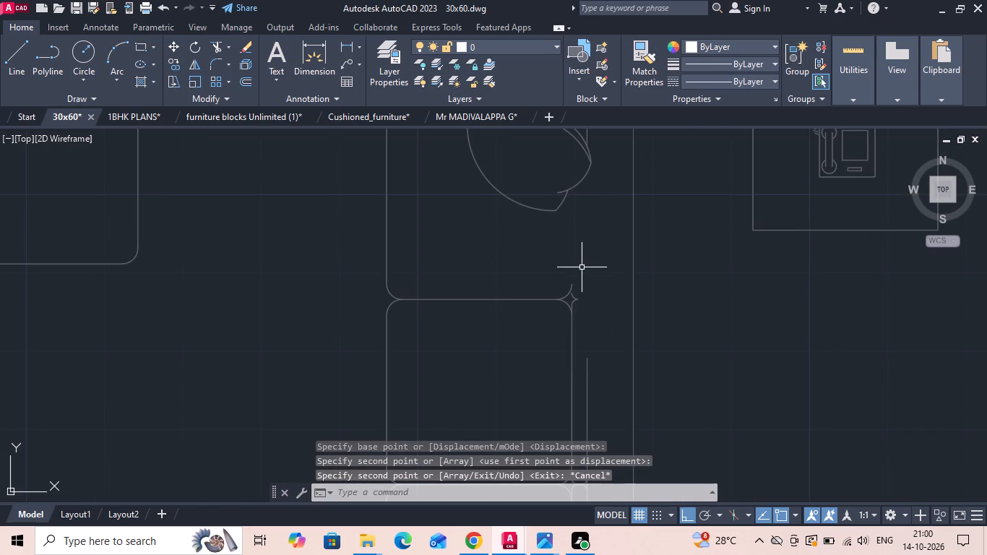
pyautogui.scroll(-2, 582, 267)
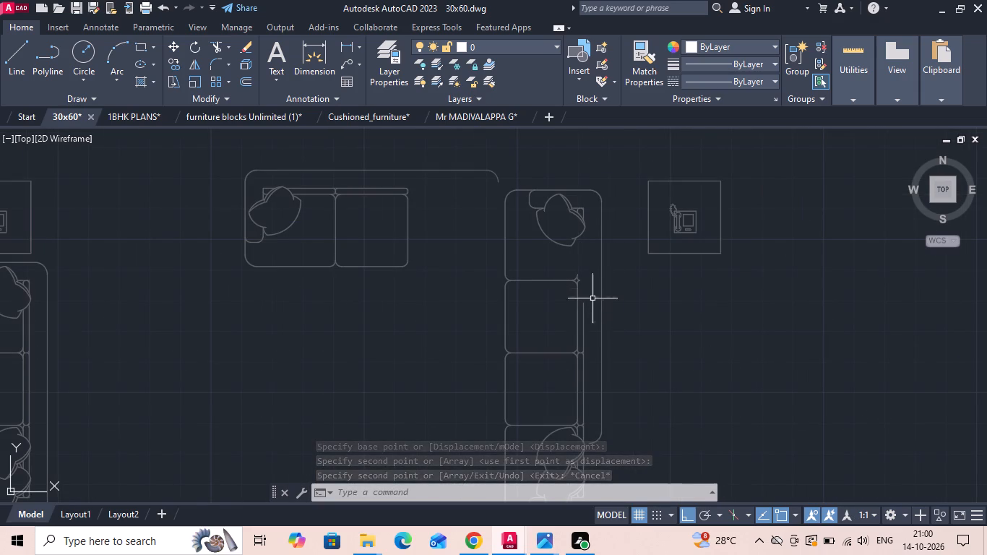
pyautogui.click(582, 322)
pyautogui.click(585, 302)
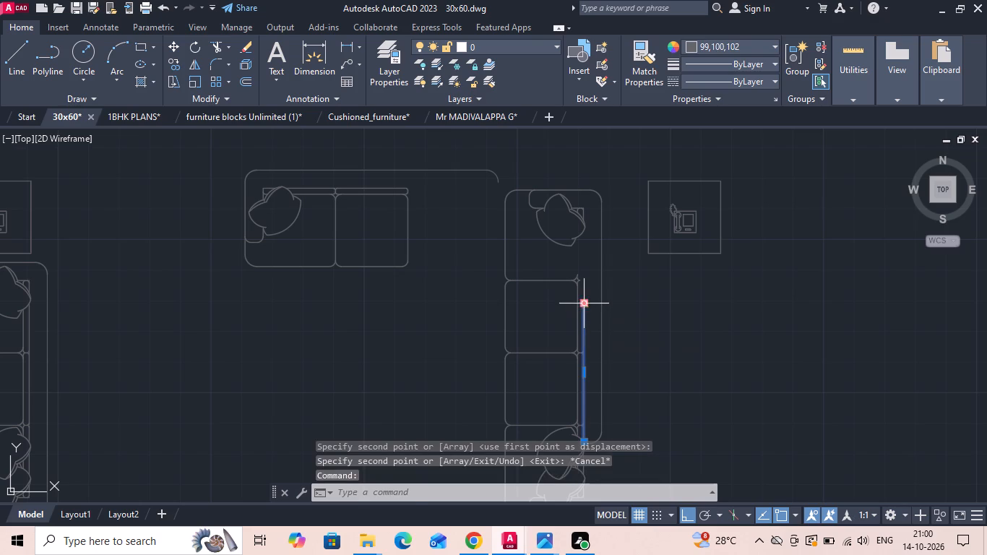
pyautogui.scroll(3, 589, 209)
pyautogui.scroll(3, 560, 272)
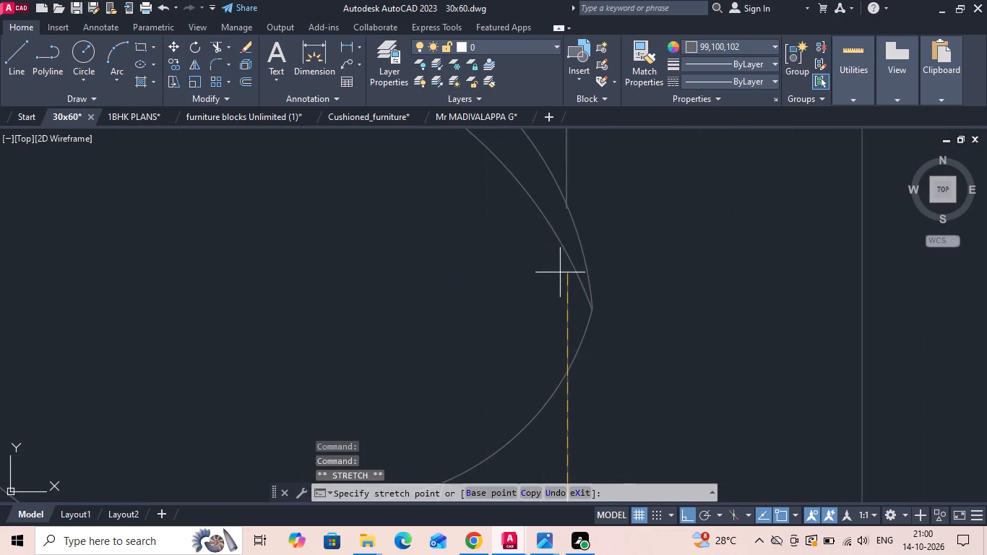
pyautogui.click(563, 202)
pyautogui.scroll(-4, 587, 187)
pyautogui.press('Escape')
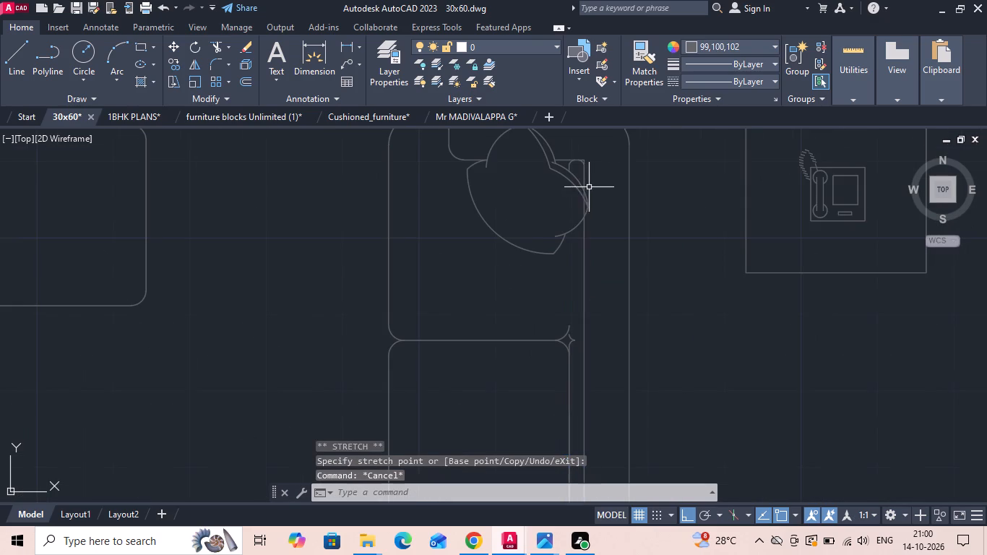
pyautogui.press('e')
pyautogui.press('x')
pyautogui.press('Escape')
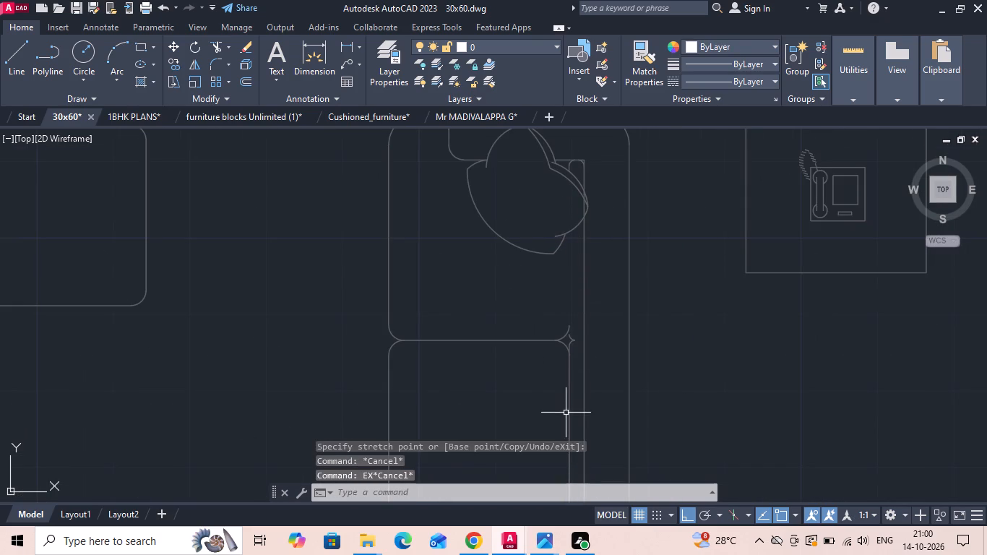
# Copy the added seat's back edge line up one seat length to the upper end seat of the vertical sofa.
pyautogui.click(572, 403)
pyautogui.click(561, 397)
pyautogui.rightClick(550, 389)
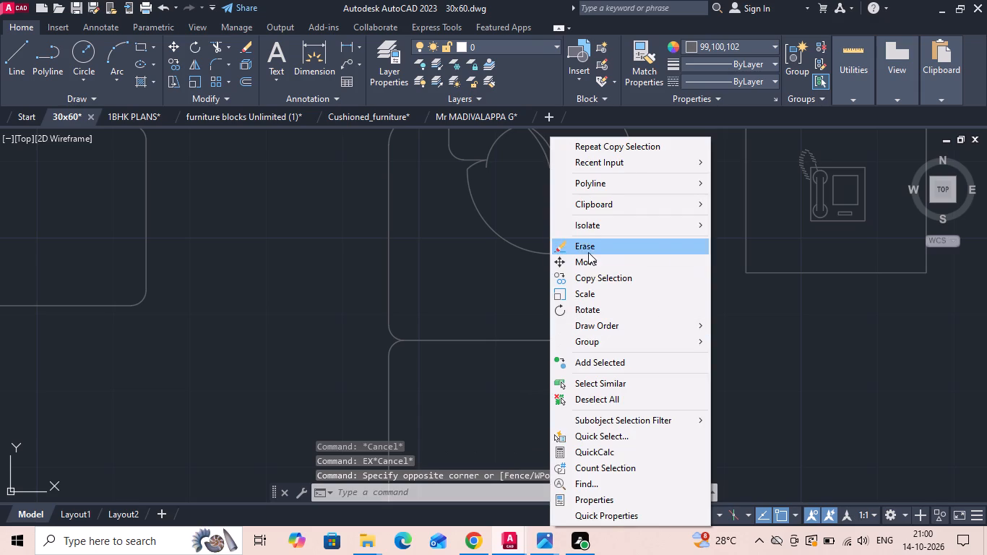
pyautogui.click(585, 272)
pyautogui.moveTo(572, 371); pyautogui.dragTo(559, 235, button='middle')
pyautogui.scroll(3, 566, 358)
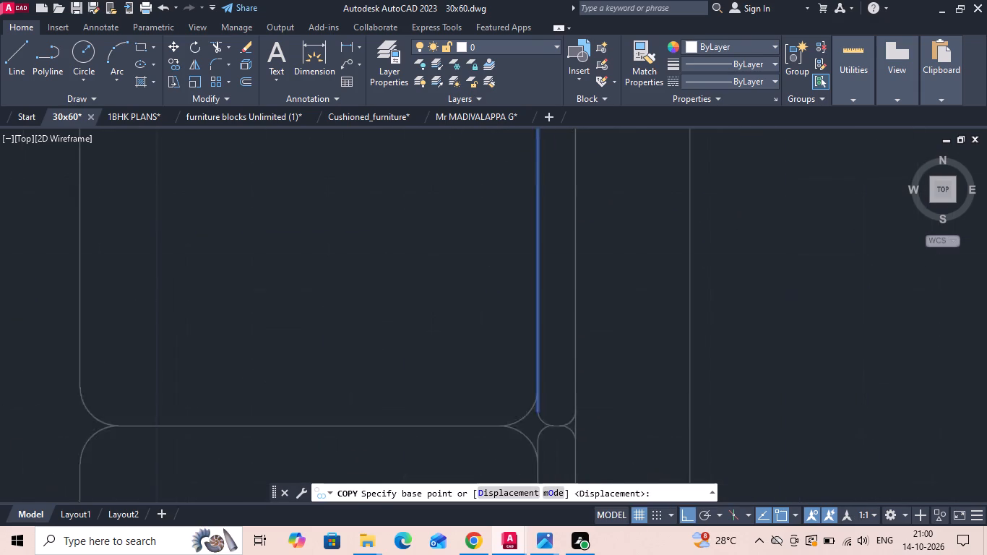
pyautogui.scroll(1, 524, 467)
pyautogui.click(522, 421)
pyautogui.scroll(-3, 527, 441)
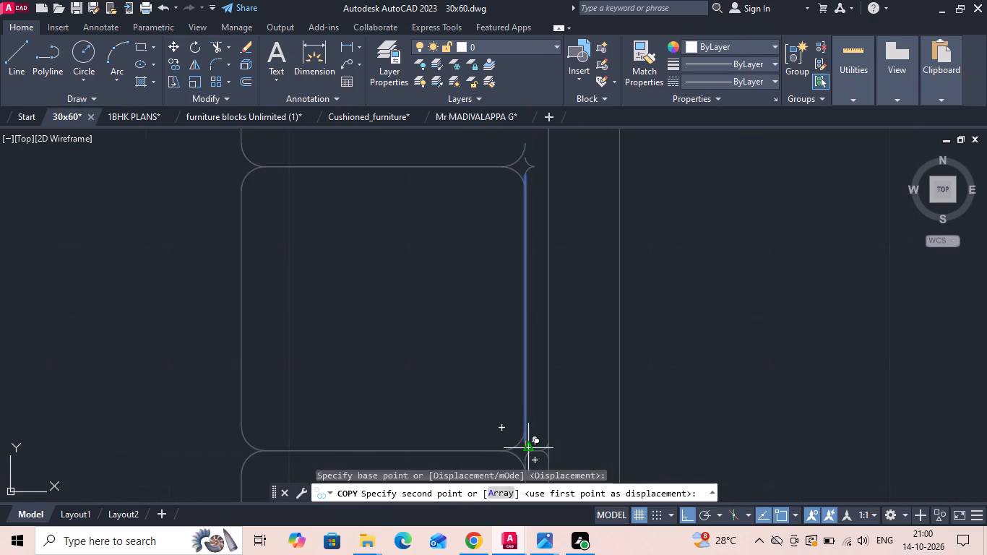
pyautogui.moveTo(543, 319); pyautogui.dragTo(527, 470, button='middle')
pyautogui.scroll(3, 520, 288)
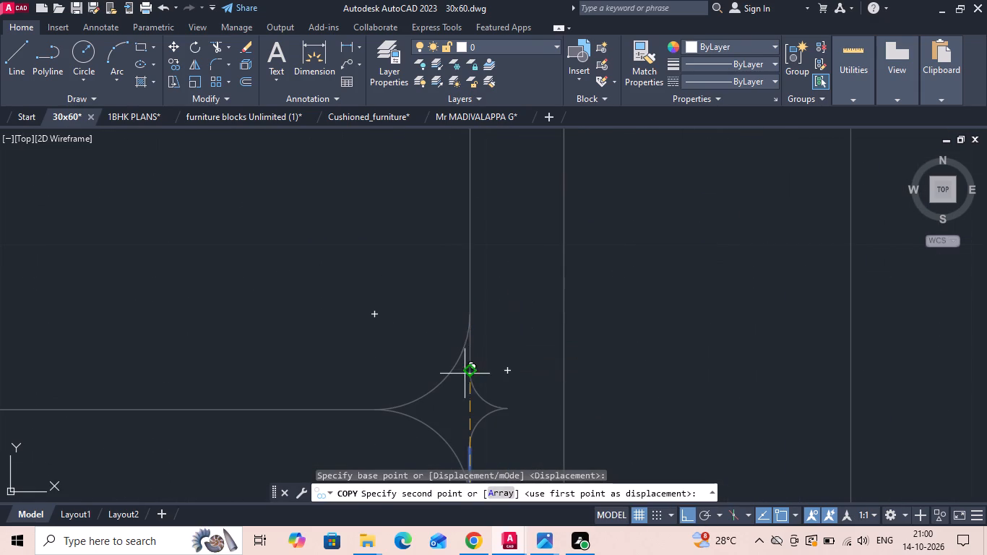
pyautogui.click(470, 369)
pyautogui.scroll(-4, 548, 355)
pyautogui.press('Escape')
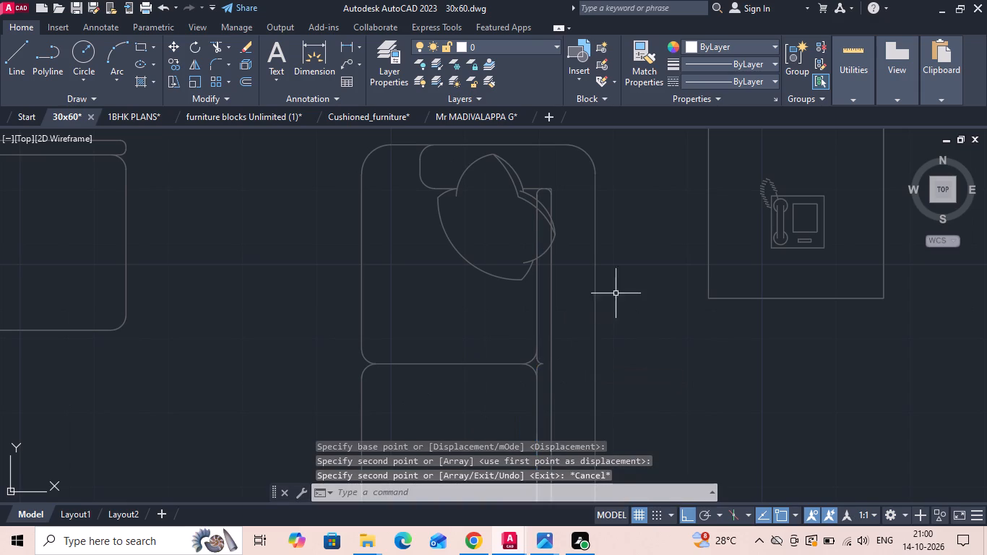
# Erase the front edge, outer side edge and front outer corner arc of the horizontal sofa's second seat.
pyautogui.scroll(-1, 618, 262)
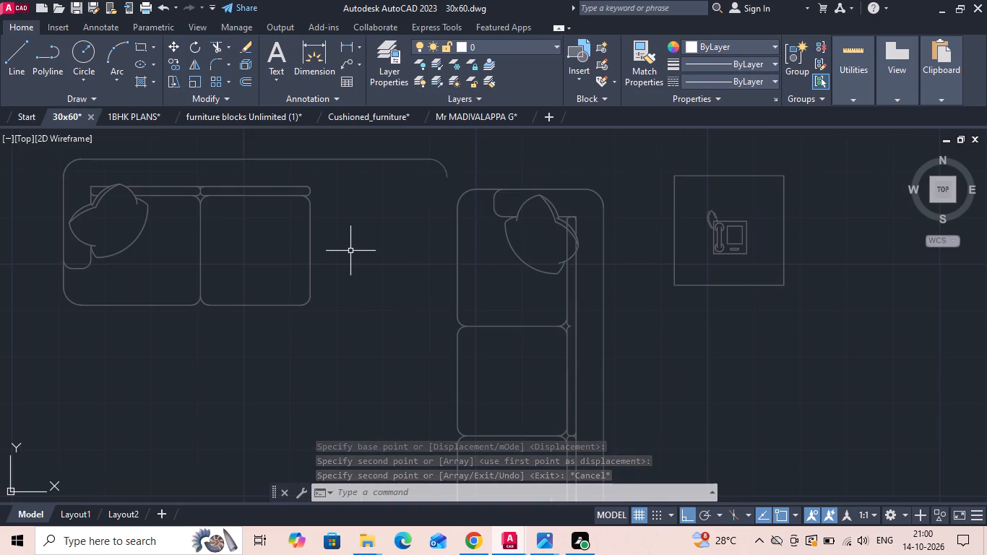
pyautogui.moveTo(314, 184); pyautogui.dragTo(301, 212)
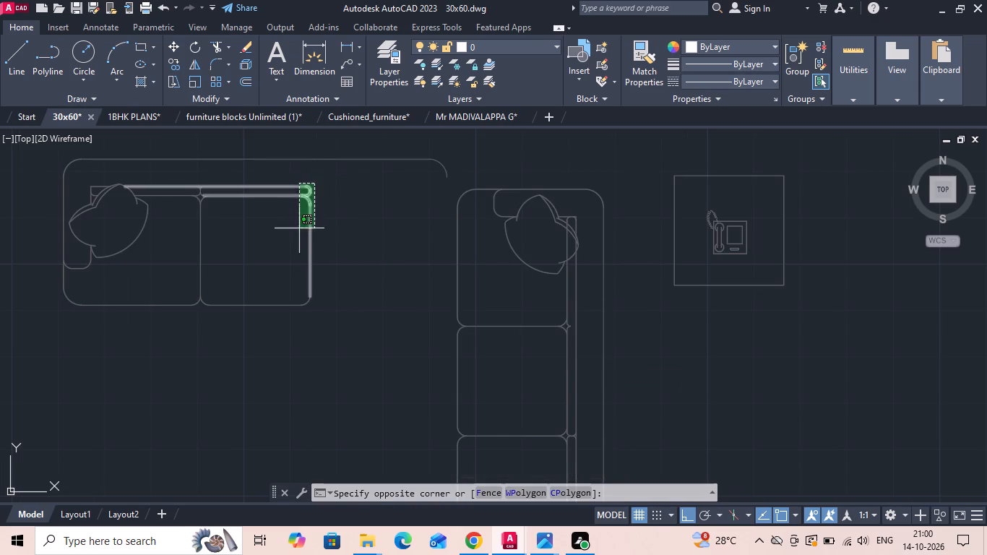
pyautogui.press('Escape')
pyautogui.moveTo(323, 244); pyautogui.dragTo(292, 311)
pyautogui.click(271, 350)
pyautogui.press('Delete')
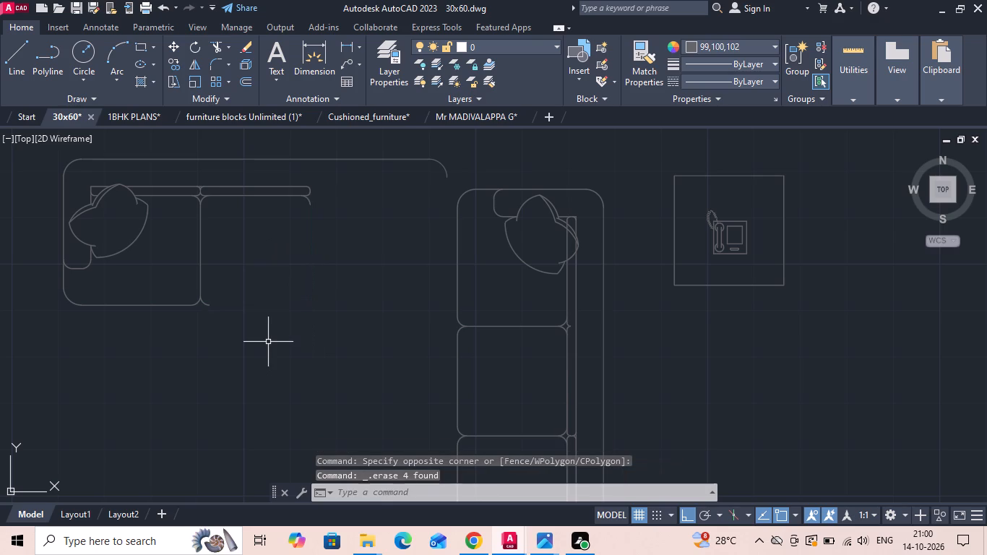
# Explode the front corner arcs at the horizontal sofa's seat divider and erase the arc on the removed seat's side.
pyautogui.moveTo(258, 335); pyautogui.dragTo(249, 330)
pyautogui.scroll(1, 218, 301)
pyautogui.click(202, 299)
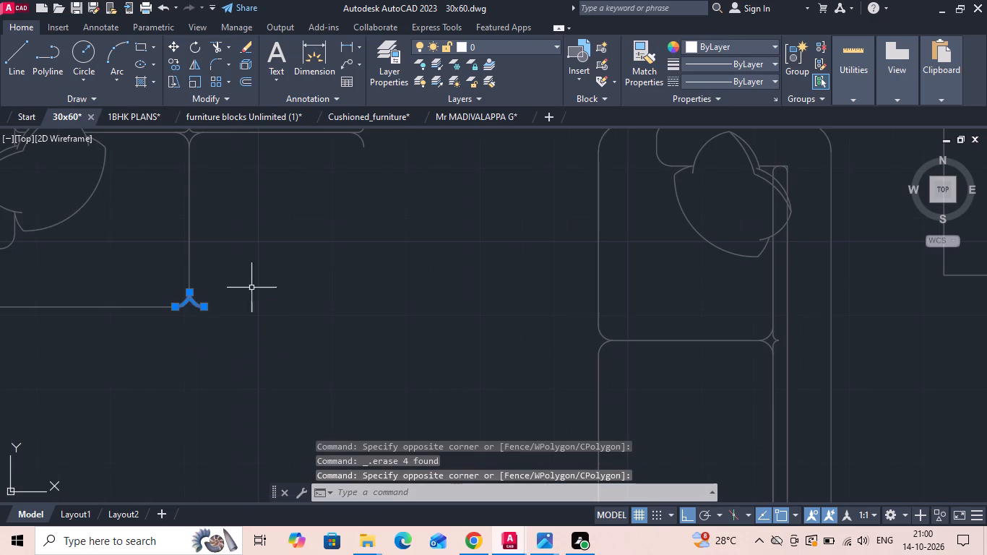
pyautogui.write('X')
pyautogui.press('space')
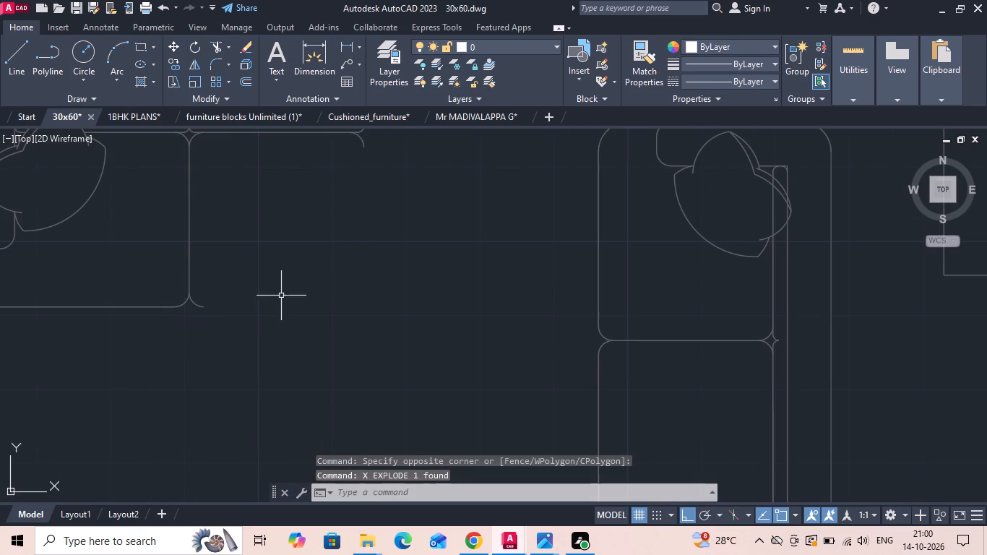
pyautogui.moveTo(225, 301); pyautogui.dragTo(216, 317)
pyautogui.click(197, 343)
pyautogui.press('Delete')
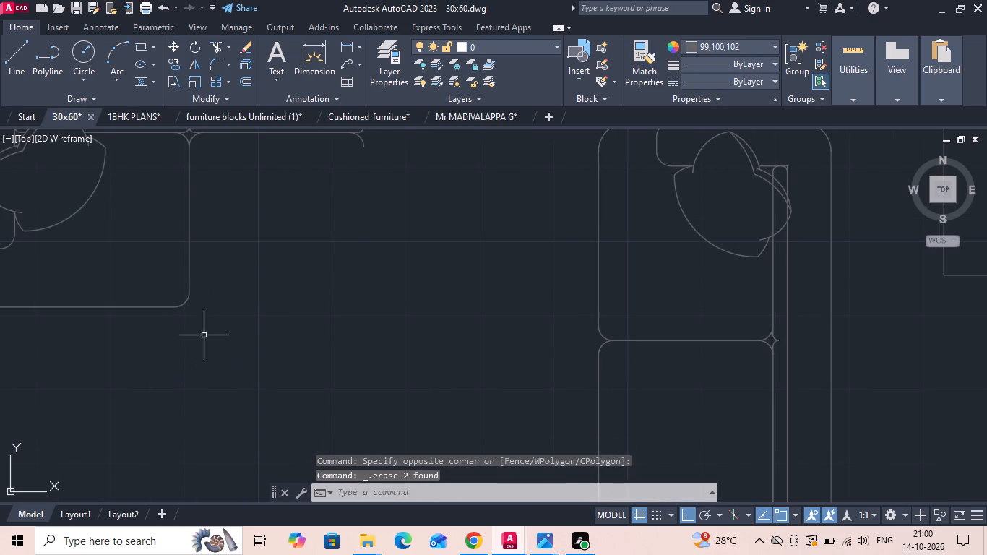
# Explode the rear corner arcs at the horizontal sofa's divider and erase the removed seat's back edge and selected adjoining arc.
pyautogui.scroll(-1, 474, 308)
pyautogui.scroll(2, 346, 200)
pyautogui.scroll(2, 251, 197)
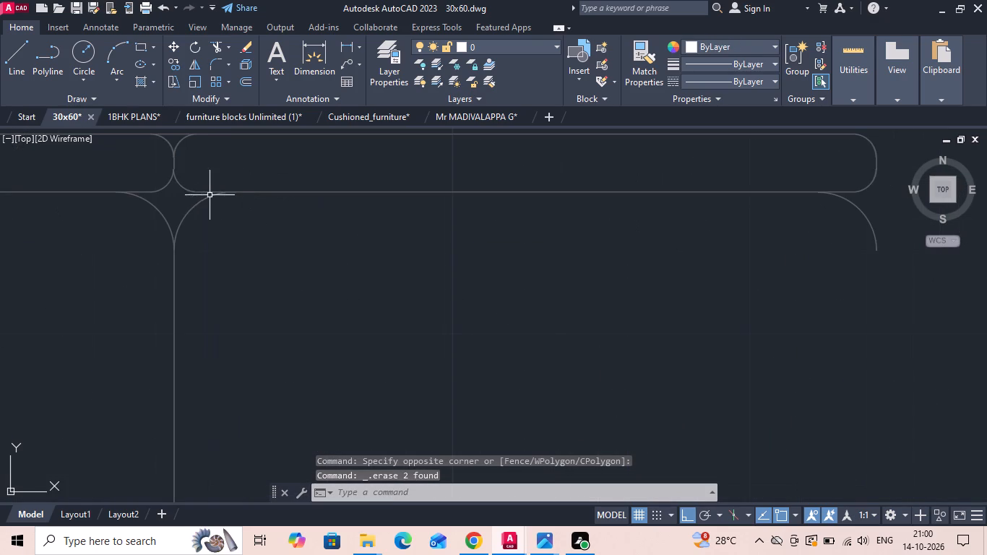
pyautogui.click(190, 206)
pyautogui.press('x')
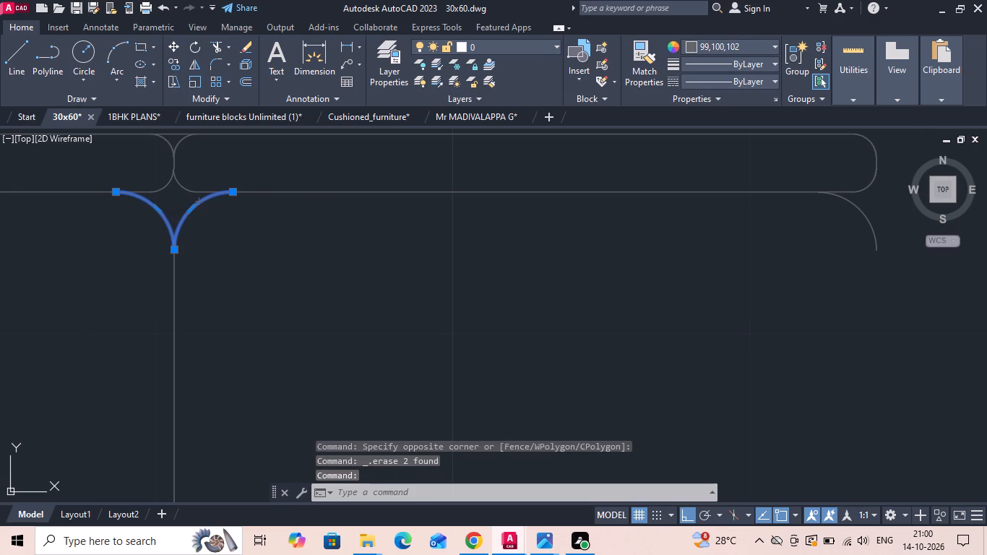
pyautogui.press('space')
pyautogui.click(200, 201)
pyautogui.moveTo(359, 172); pyautogui.dragTo(345, 206)
pyautogui.click(315, 249)
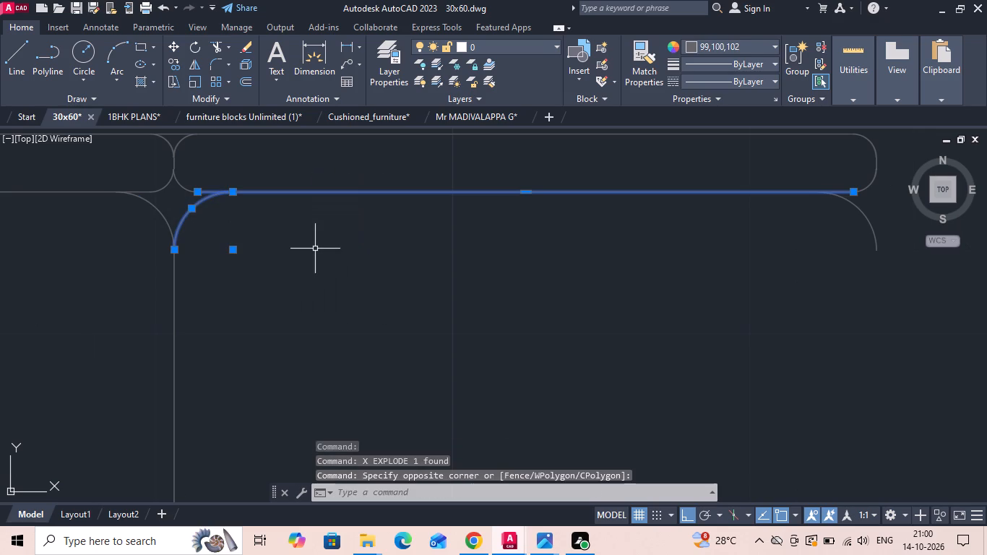
pyautogui.press('Delete')
# Erase the leftover rear corner arc and backrest end pieces at the horizontal sofa's removed seat.
pyautogui.scroll(-1, 335, 260)
pyautogui.moveTo(694, 223); pyautogui.dragTo(679, 228)
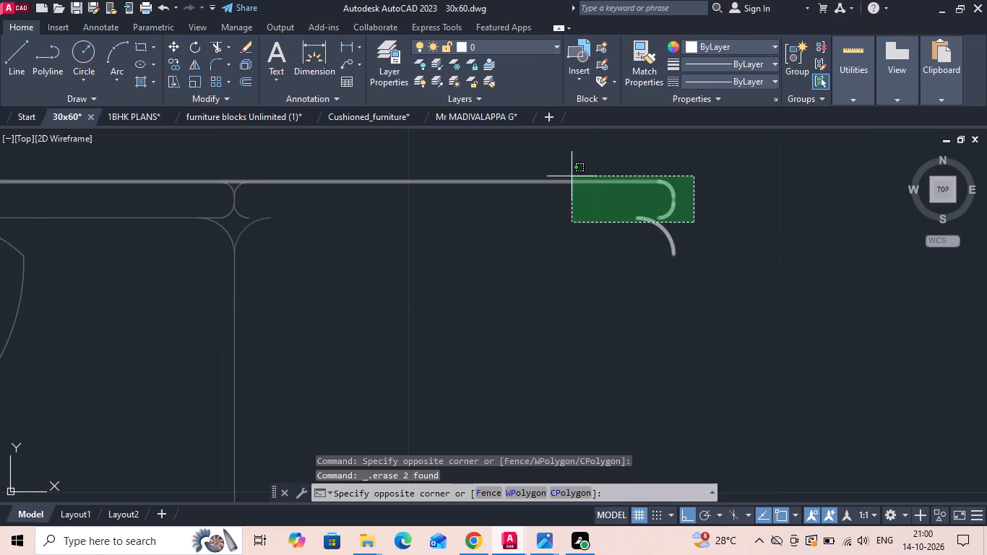
pyautogui.click(572, 197)
pyautogui.press('Delete')
# Shorten the horizontal sofa's rear backrest line so it ends near the remaining seat's divider.
pyautogui.click(416, 185)
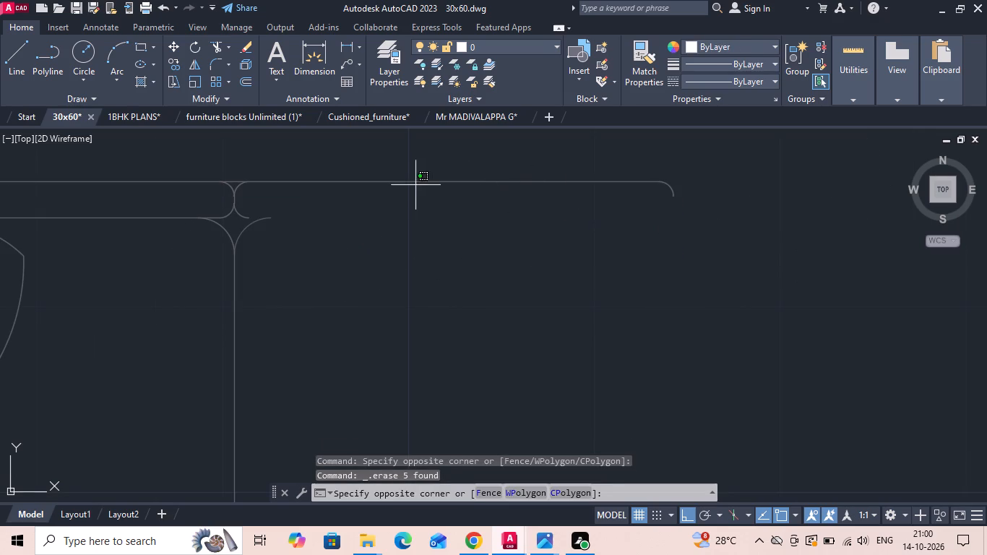
pyautogui.click(405, 178)
pyautogui.click(658, 182)
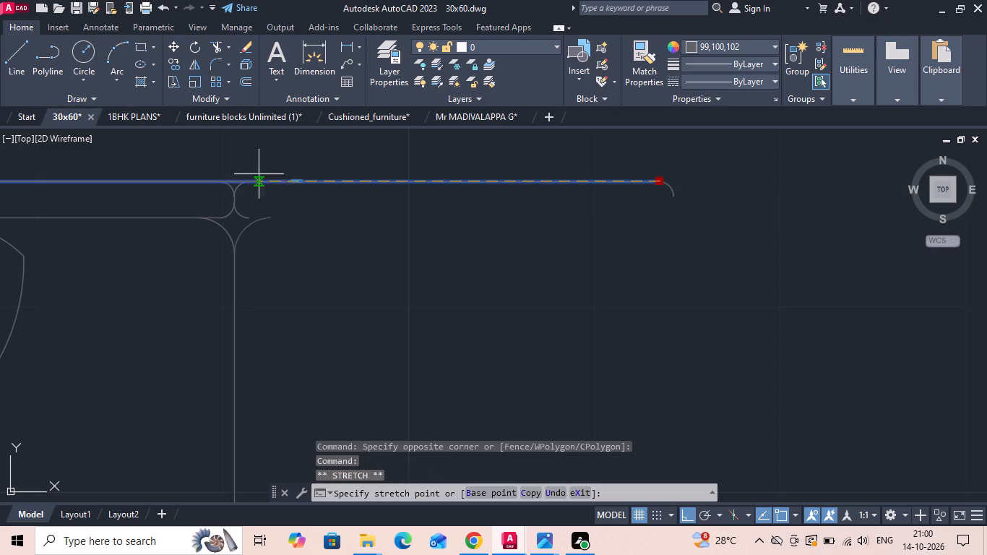
pyautogui.click(227, 180)
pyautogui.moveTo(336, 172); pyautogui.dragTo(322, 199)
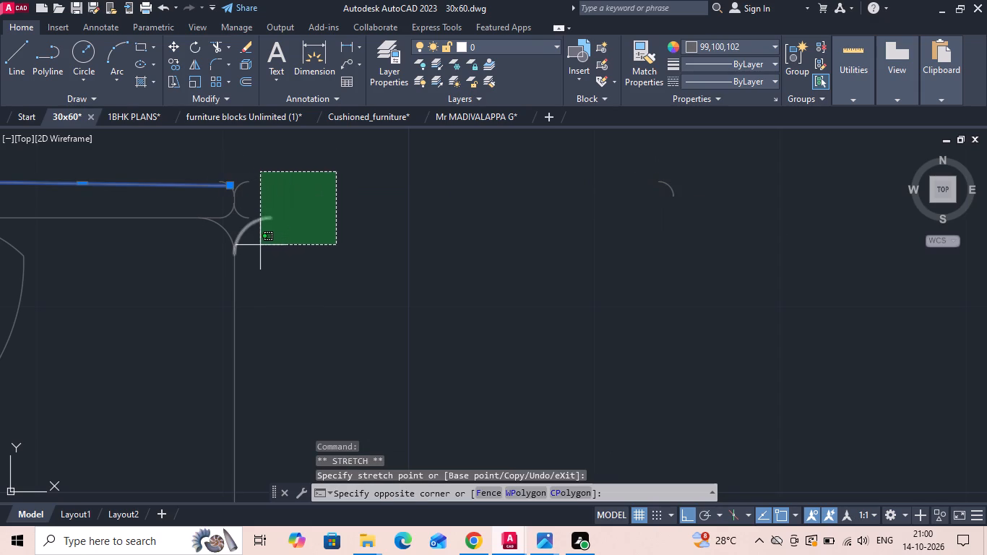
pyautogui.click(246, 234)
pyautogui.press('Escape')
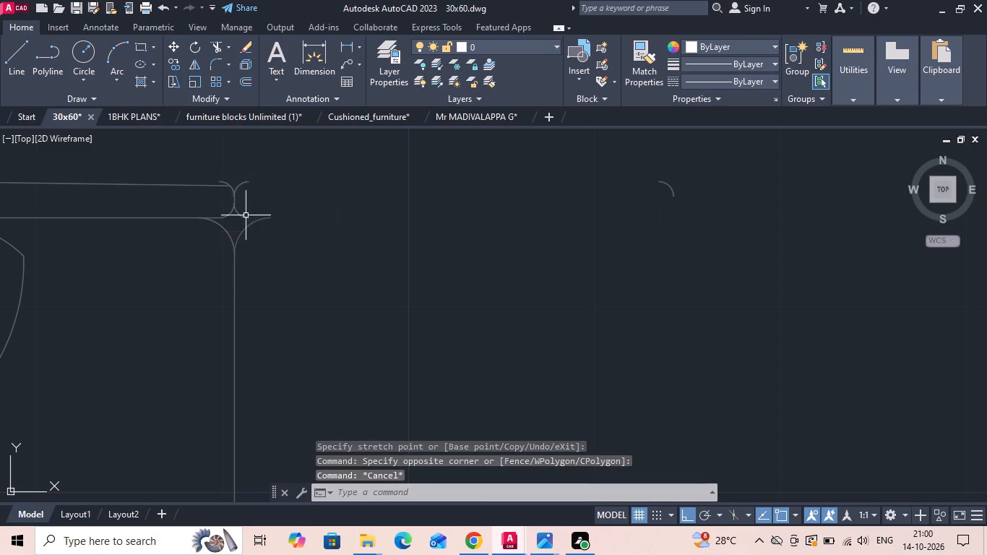
# Explode the joined arcs at the rear end of the horizontal sofa's backrest cushion beside the seat divider.
pyautogui.write('X')
pyautogui.press('space')
pyautogui.click(246, 183)
pyautogui.press('space')
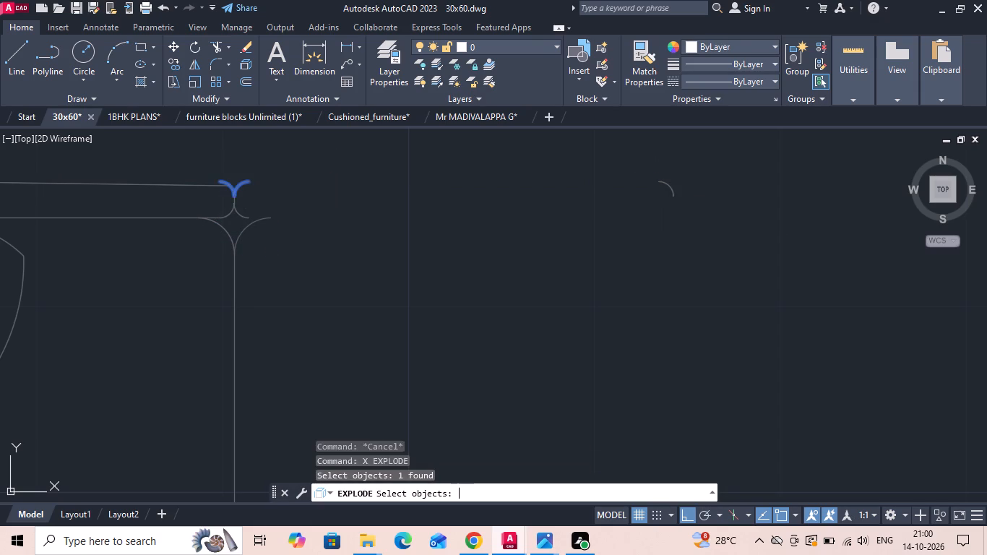
pyautogui.scroll(2, 203, 193)
pyautogui.press('Escape')
# Stretch the slanted rear backrest line's end so it meets the start of the remaining seat's corner arc.
pyautogui.click(232, 194)
pyautogui.click(217, 181)
pyautogui.click(222, 167)
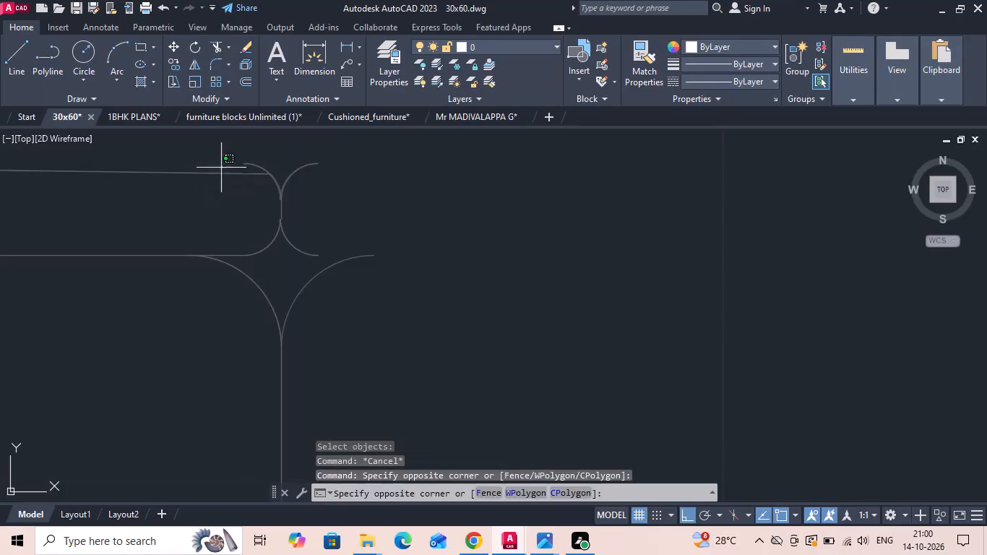
pyautogui.click(204, 194)
pyautogui.click(272, 176)
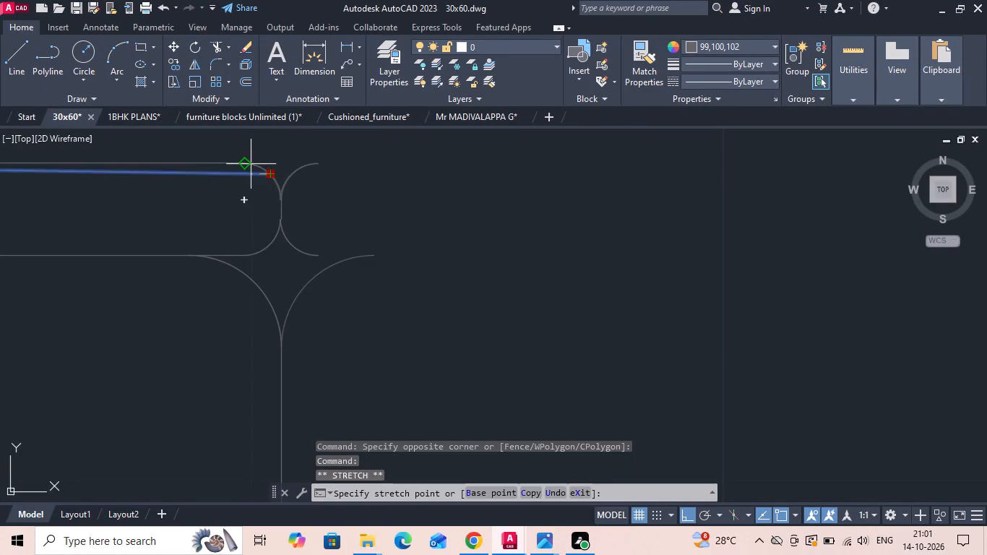
pyautogui.click(249, 164)
pyautogui.press('Escape')
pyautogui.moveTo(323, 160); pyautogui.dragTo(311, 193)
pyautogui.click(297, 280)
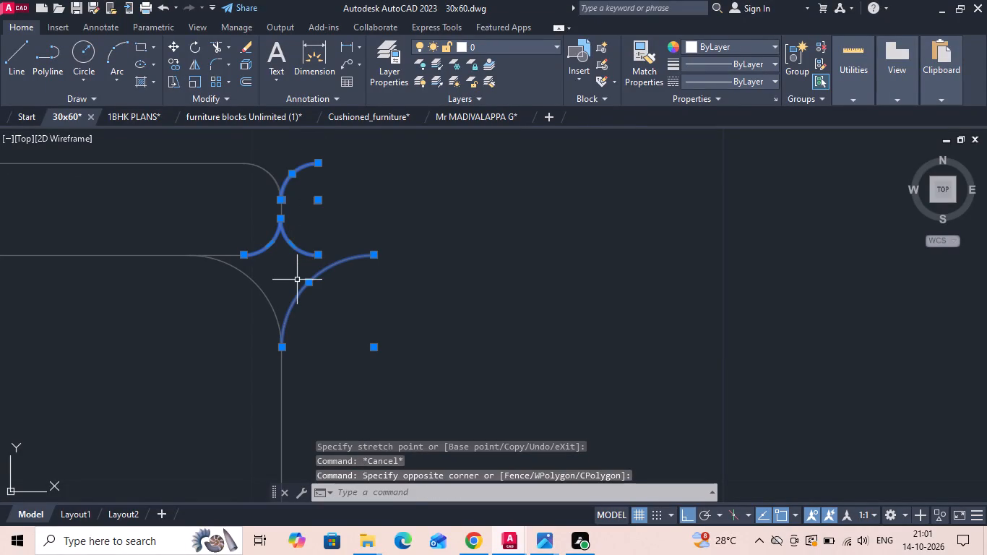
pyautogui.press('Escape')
# Explode the joined arcs at the backrest cushion's front end and erase the arcs on the removed seat's side of the divider.
pyautogui.press('x')
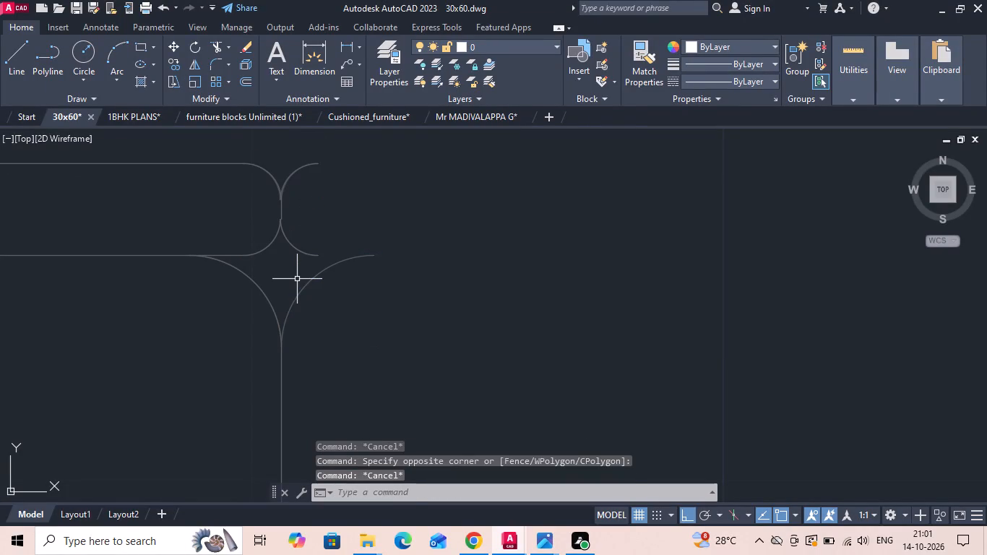
pyautogui.press('space')
pyautogui.click(298, 246)
pyautogui.press('space')
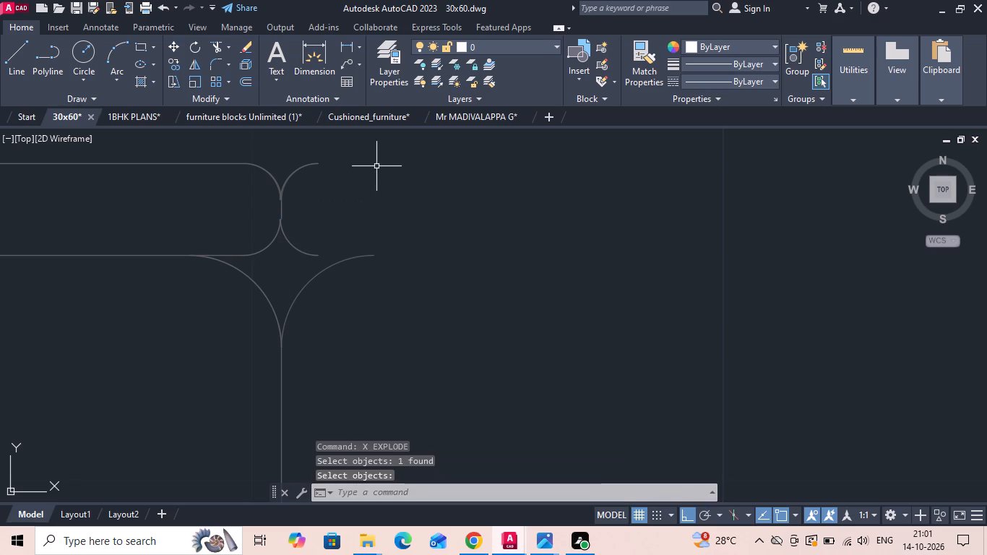
pyautogui.moveTo(377, 160); pyautogui.dragTo(371, 176)
pyautogui.click(304, 320)
pyautogui.press('Delete')
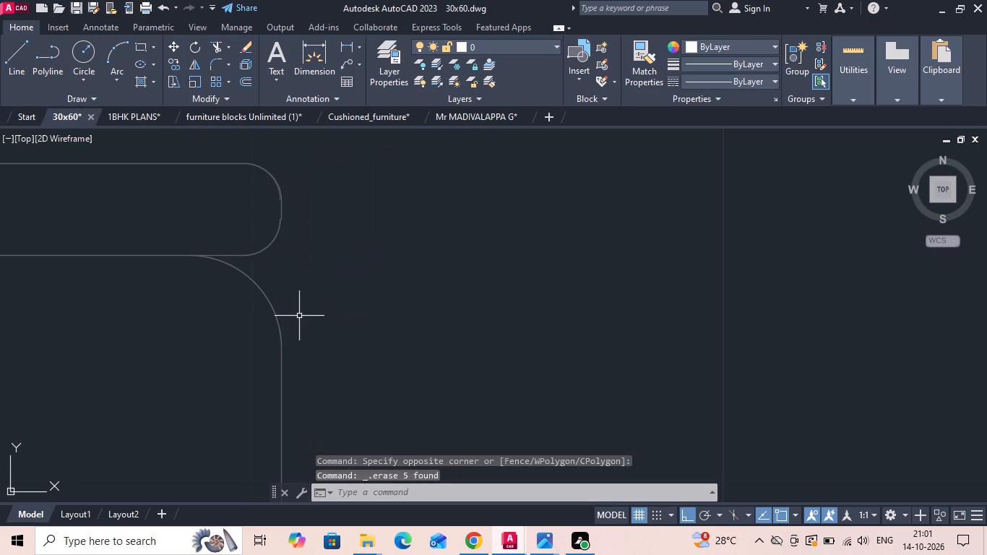
# Erase the leftover pieces at the far end of the horizontal sofa's removed seat.
pyautogui.scroll(-3, 281, 311)
pyautogui.moveTo(561, 268); pyautogui.dragTo(521, 314)
pyautogui.click(511, 322)
pyautogui.press('Delete')
# Move the one-seat sofa with its rear edge so its seat corner meets the vertical sofa's first seat corner.
pyautogui.scroll(-2, 412, 249)
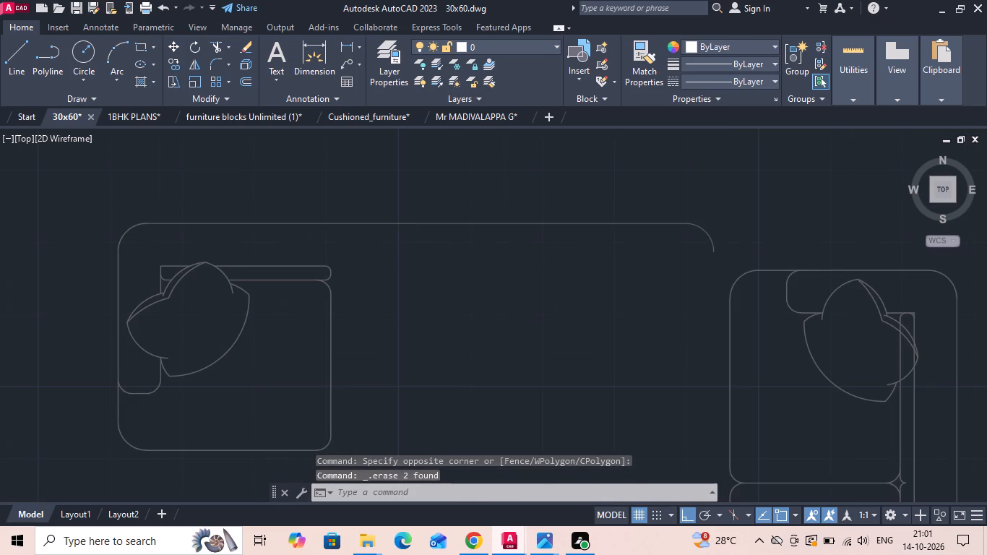
pyautogui.moveTo(408, 251); pyautogui.dragTo(406, 260)
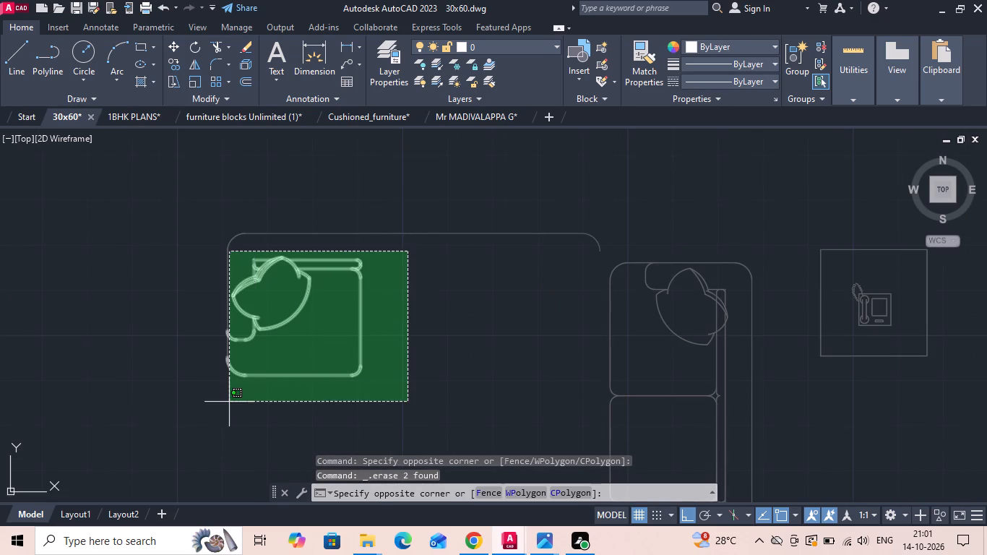
pyautogui.click(207, 416)
pyautogui.click(243, 243)
pyautogui.click(223, 232)
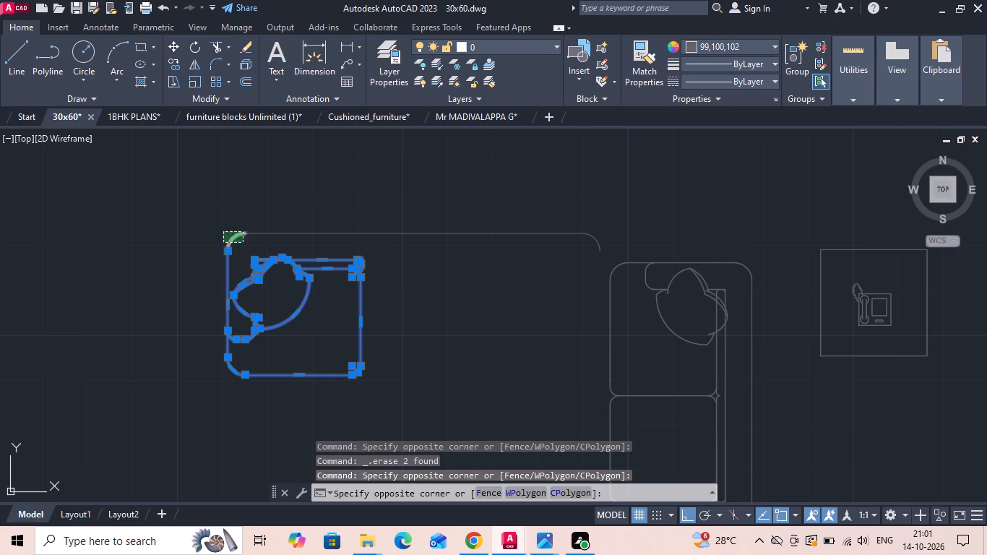
pyautogui.moveTo(346, 199); pyautogui.dragTo(330, 246)
pyautogui.click(329, 246)
pyautogui.rightClick(322, 213)
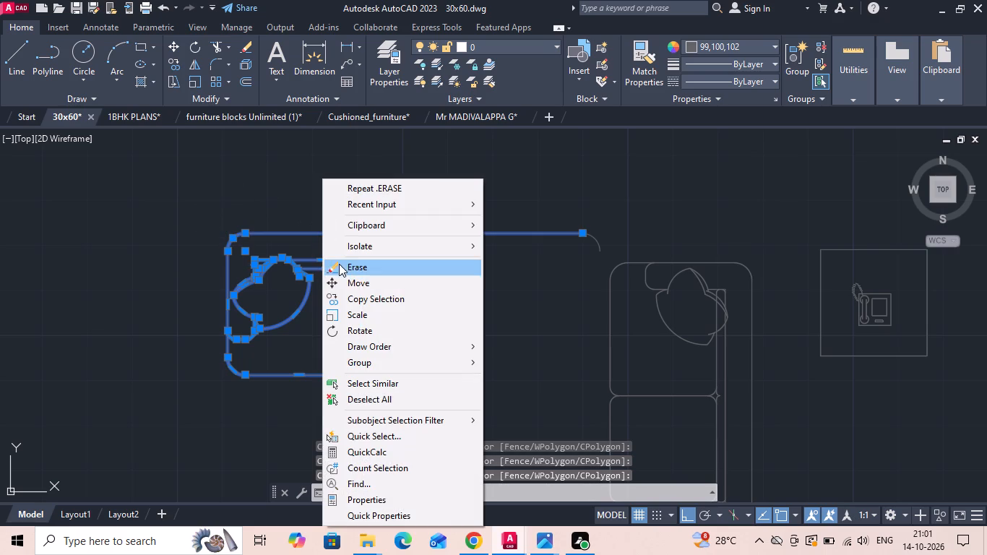
pyautogui.click(347, 279)
pyautogui.scroll(1, 380, 397)
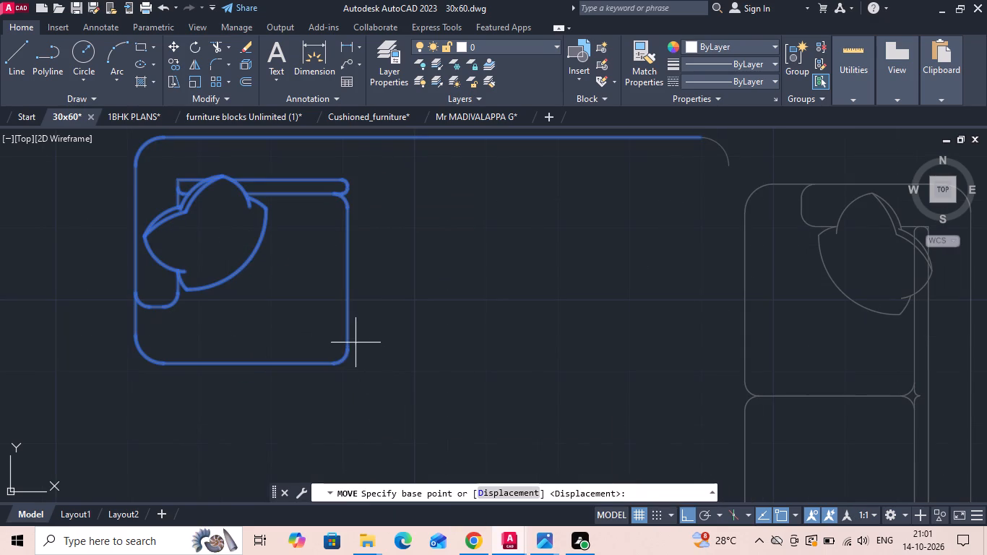
pyautogui.click(349, 348)
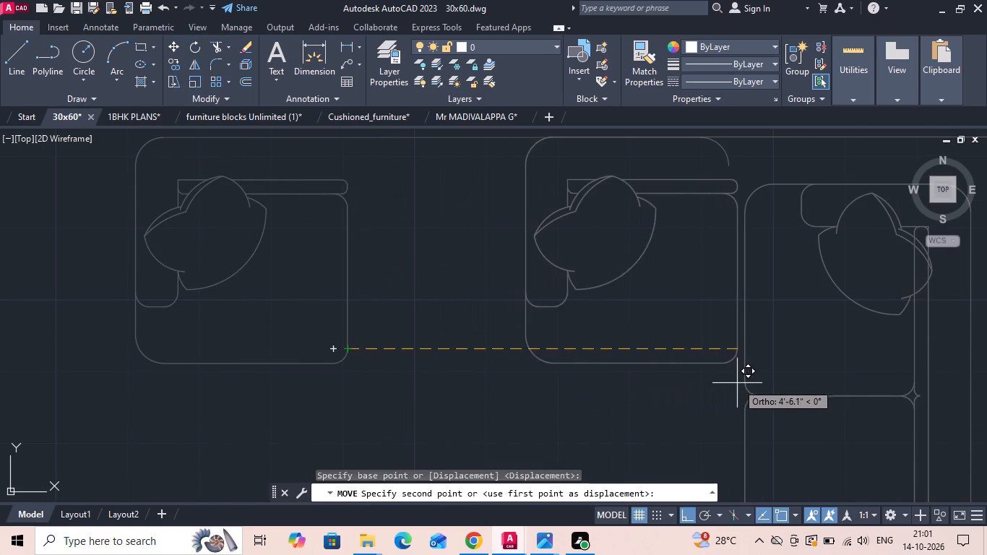
pyautogui.click(744, 385)
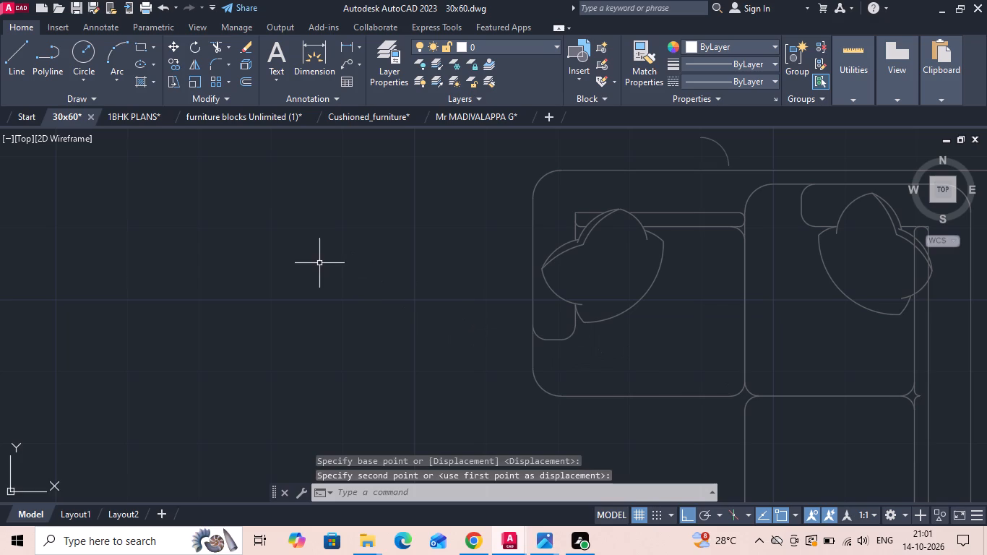
# Erase the outer corner arc left behind by the moved horizontal sofa.
pyautogui.scroll(-1, 317, 262)
pyautogui.click(586, 197)
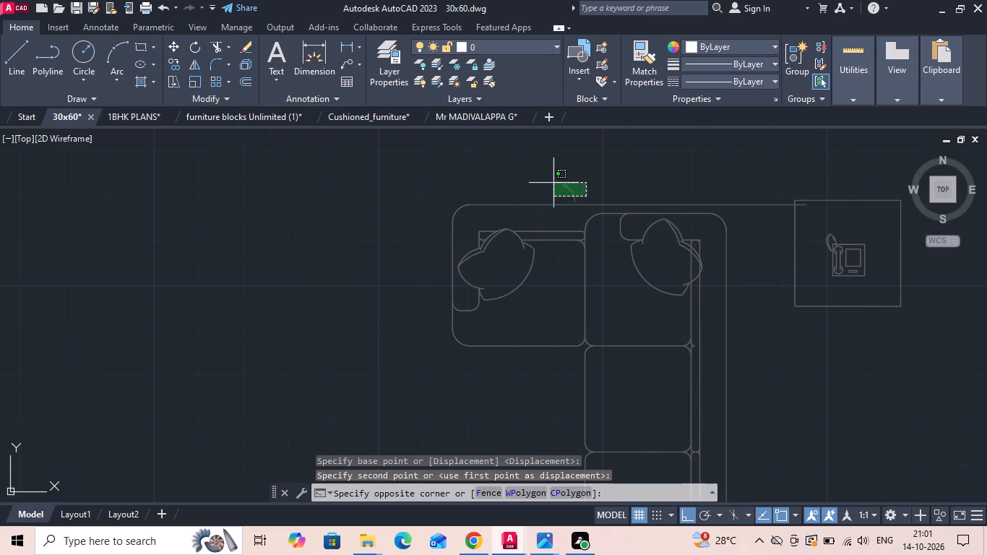
pyautogui.click(546, 180)
pyautogui.press('Delete')
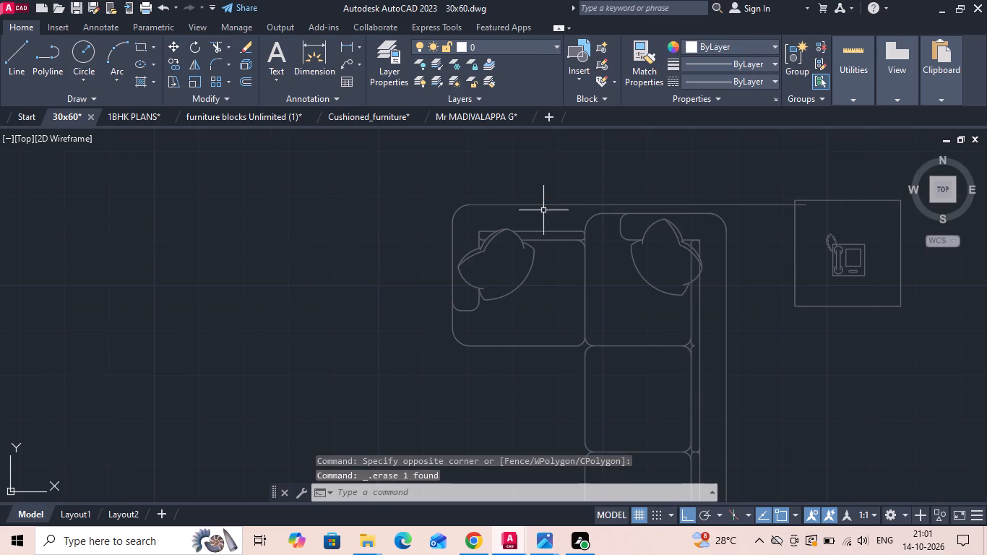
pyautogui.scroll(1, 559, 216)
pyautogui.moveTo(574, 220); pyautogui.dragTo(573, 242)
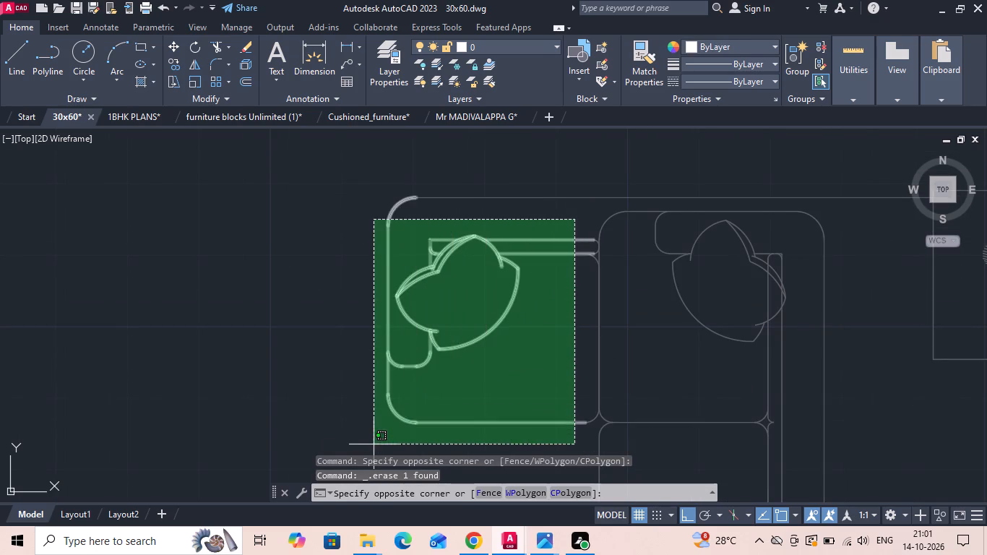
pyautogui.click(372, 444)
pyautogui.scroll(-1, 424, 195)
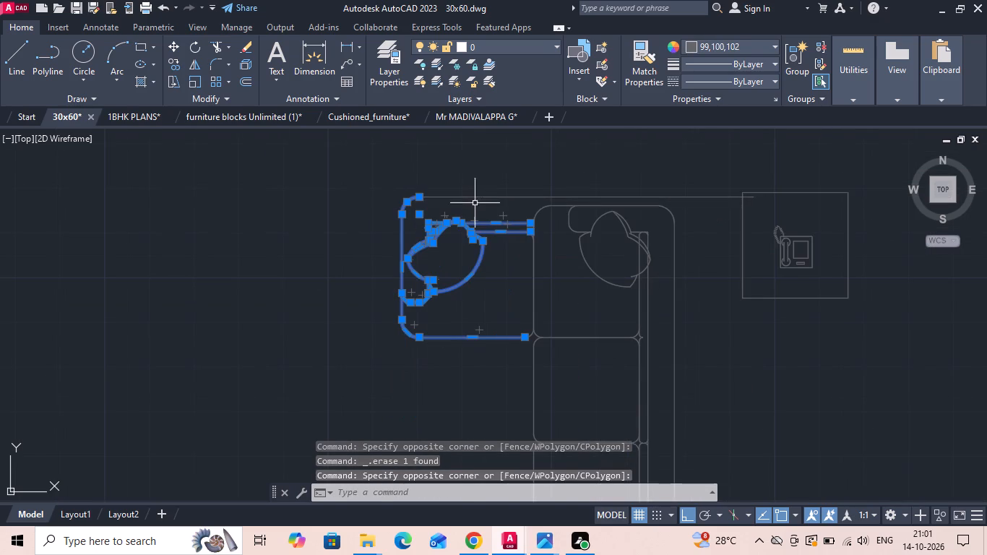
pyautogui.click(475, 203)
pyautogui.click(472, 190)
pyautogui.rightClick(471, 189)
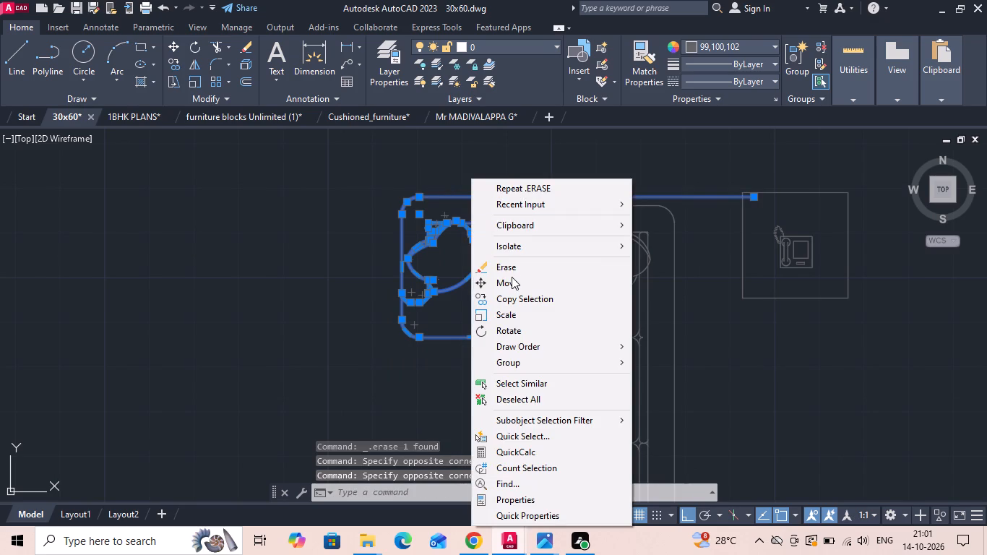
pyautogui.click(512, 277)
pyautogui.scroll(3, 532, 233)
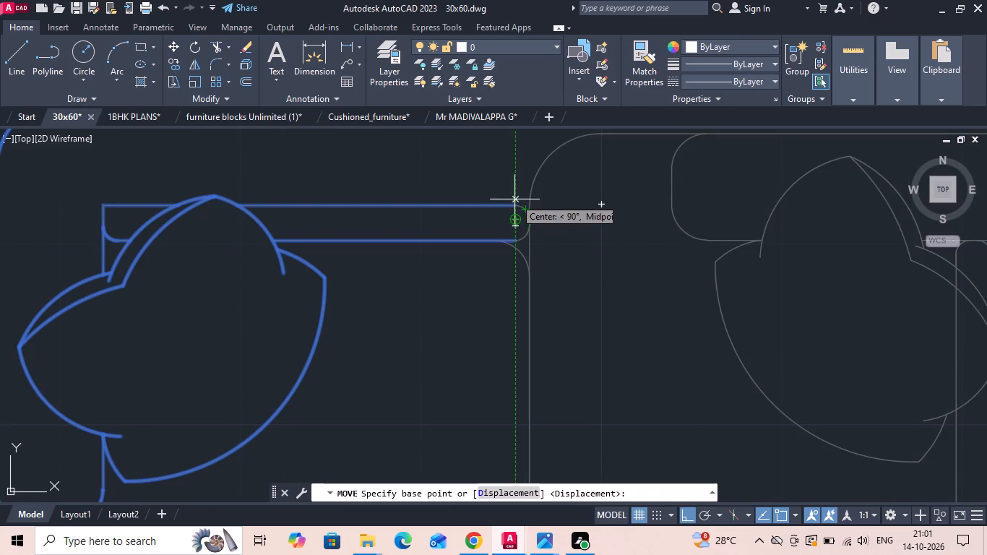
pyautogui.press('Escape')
# Move the one-seat sofa and its rear edge so the backrest cushion's end meets the vertical sofa's outer corner arc.
pyautogui.scroll(-1, 518, 189)
pyautogui.click(519, 179)
pyautogui.scroll(-2, 504, 187)
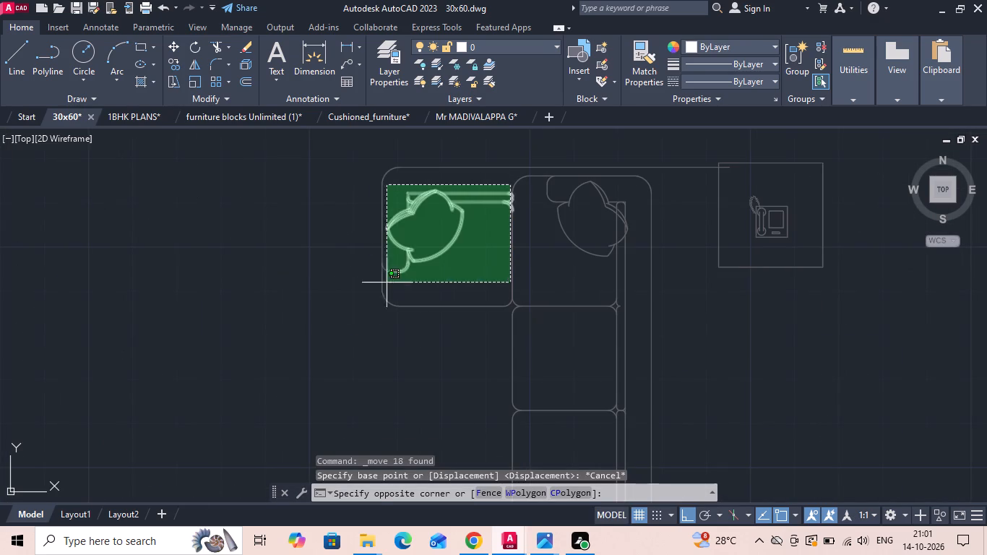
pyautogui.click(337, 335)
pyautogui.moveTo(430, 178); pyautogui.dragTo(423, 178)
pyautogui.click(389, 154)
pyautogui.rightClick(389, 153)
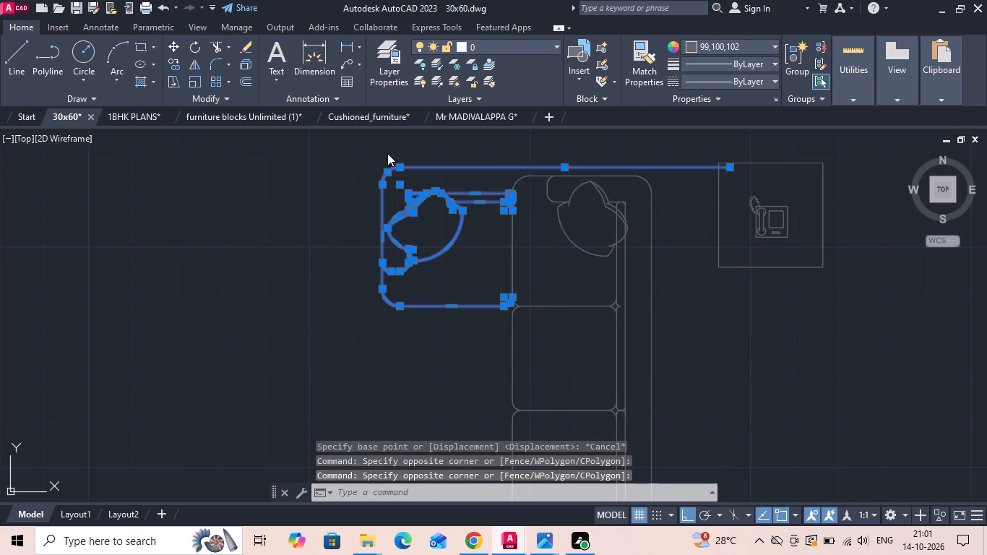
pyautogui.click(426, 254)
pyautogui.scroll(3, 538, 185)
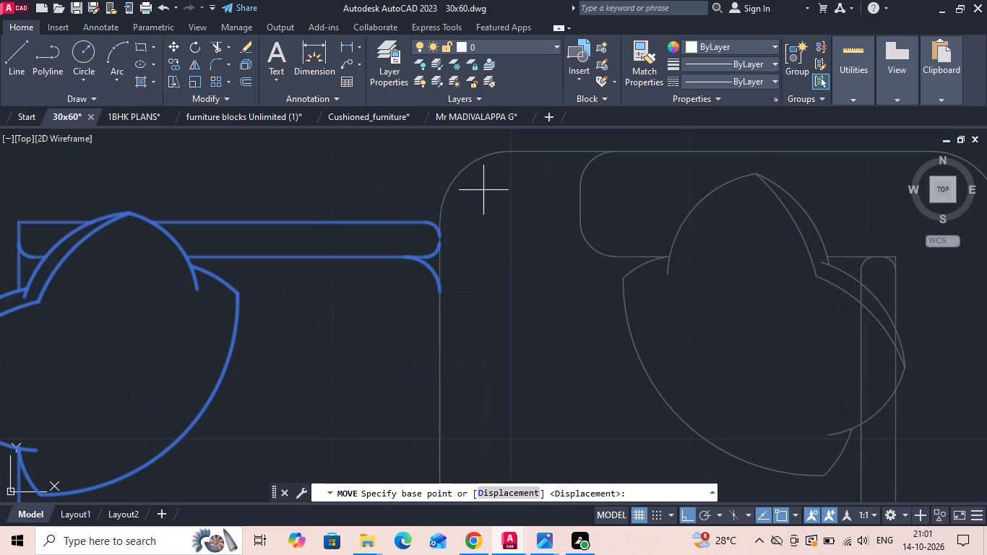
pyautogui.click(439, 234)
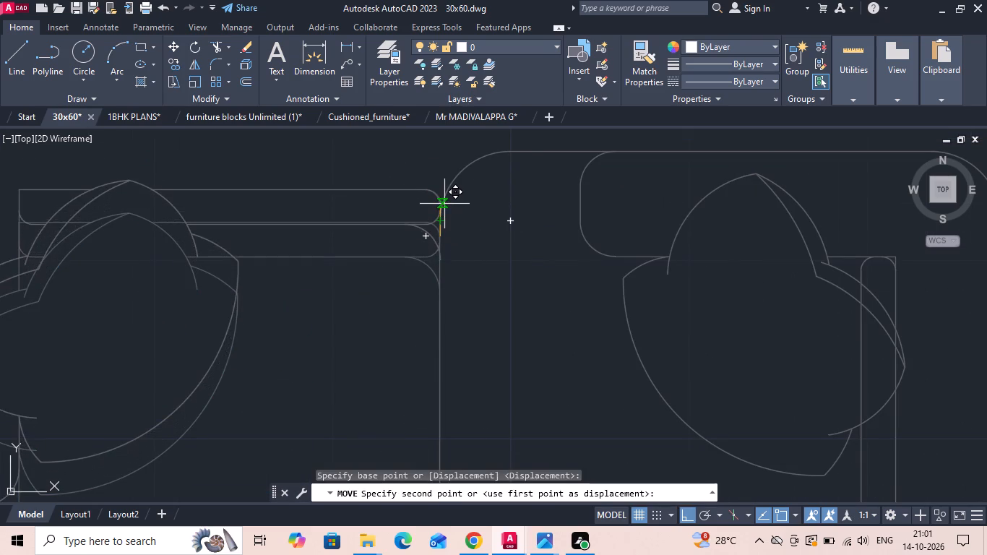
pyautogui.click(436, 222)
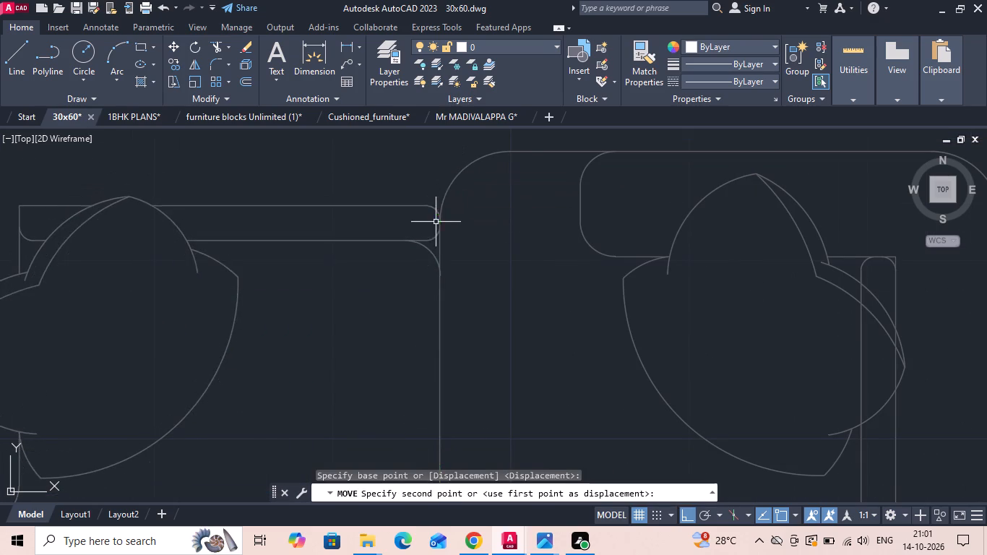
pyautogui.scroll(-4, 418, 193)
pyautogui.press('Escape')
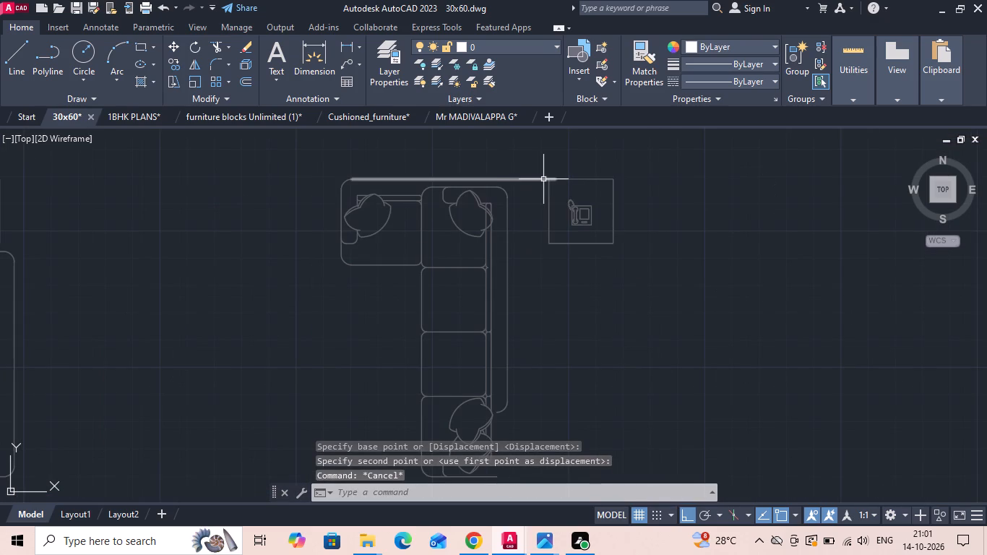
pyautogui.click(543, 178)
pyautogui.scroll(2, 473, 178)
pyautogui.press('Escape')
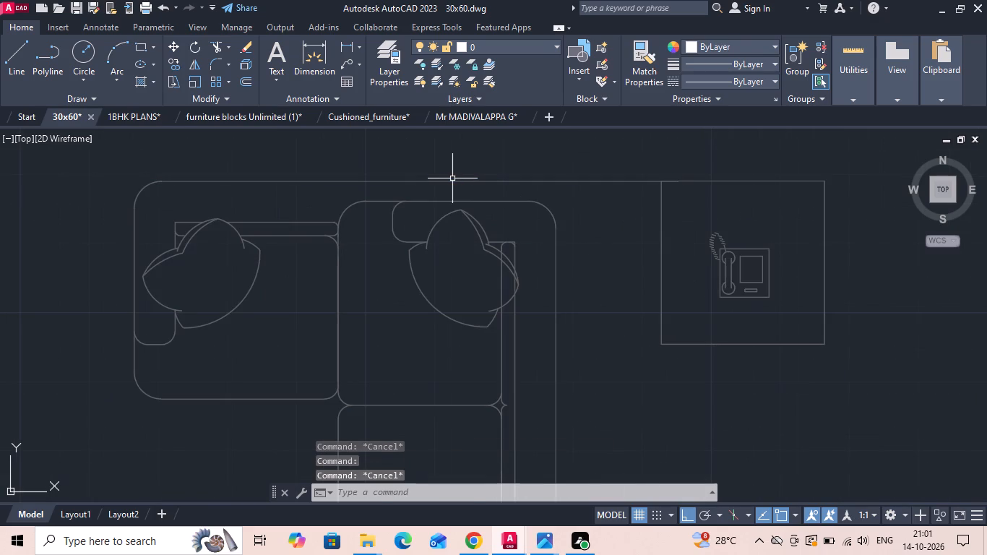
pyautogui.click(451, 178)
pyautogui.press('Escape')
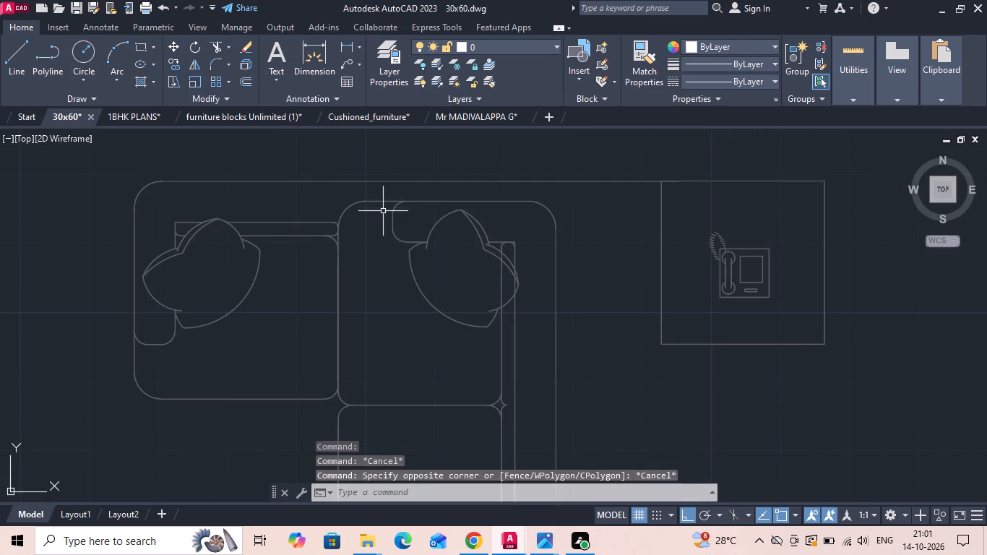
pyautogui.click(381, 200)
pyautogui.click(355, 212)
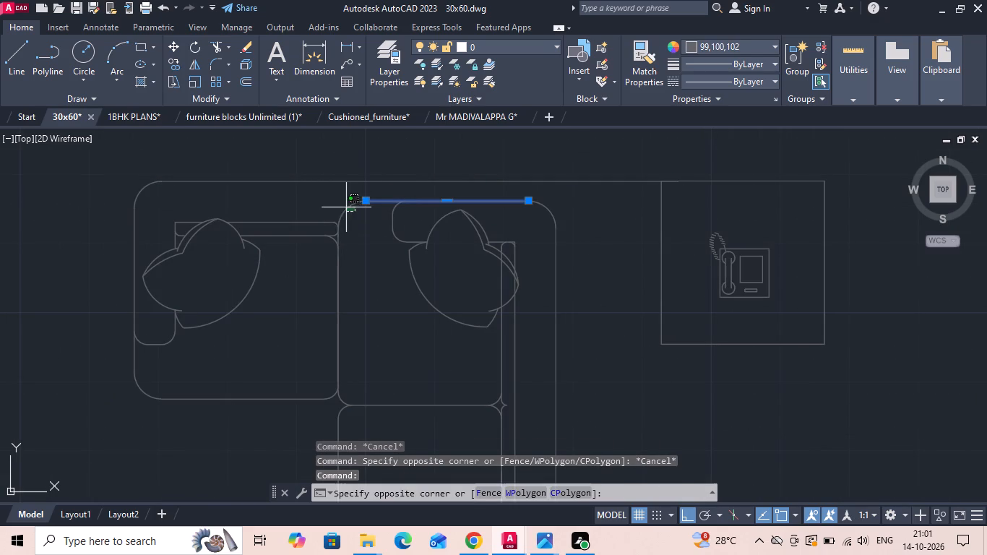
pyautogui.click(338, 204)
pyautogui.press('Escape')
# Draw a horizontal line from the vertical sofa's end edge across and beyond the one-seat sofa.
pyautogui.press('l')
pyautogui.press('space')
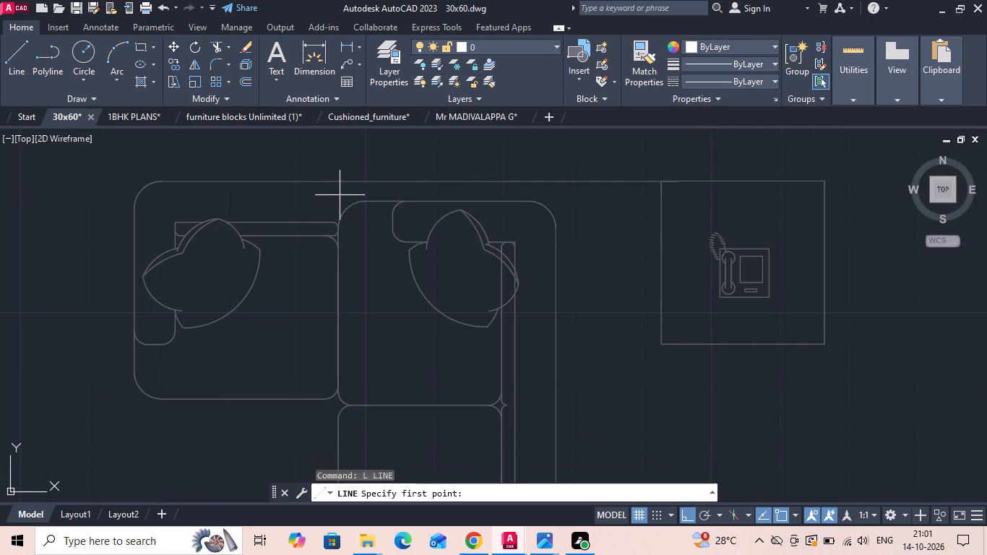
pyautogui.click(361, 202)
pyautogui.click(70, 202)
pyautogui.press('Escape')
# Move the one-seat sofa's outer corner arc and rear edge onto the horizontal guide line, in line with the vertical sofa's end edge.
pyautogui.scroll(2, 150, 200)
pyautogui.click(134, 178)
pyautogui.scroll(-2, 124, 162)
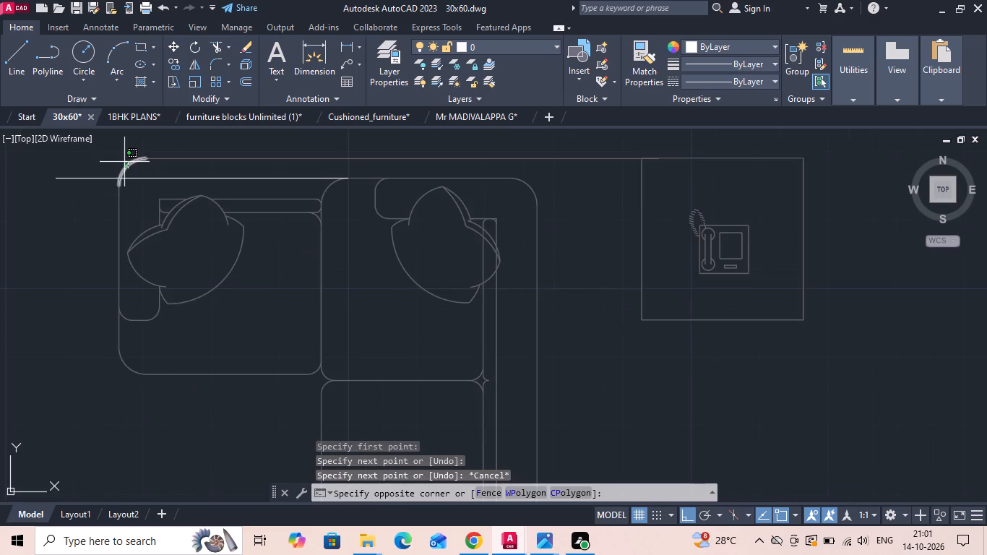
pyautogui.click(124, 162)
pyautogui.scroll(1, 126, 173)
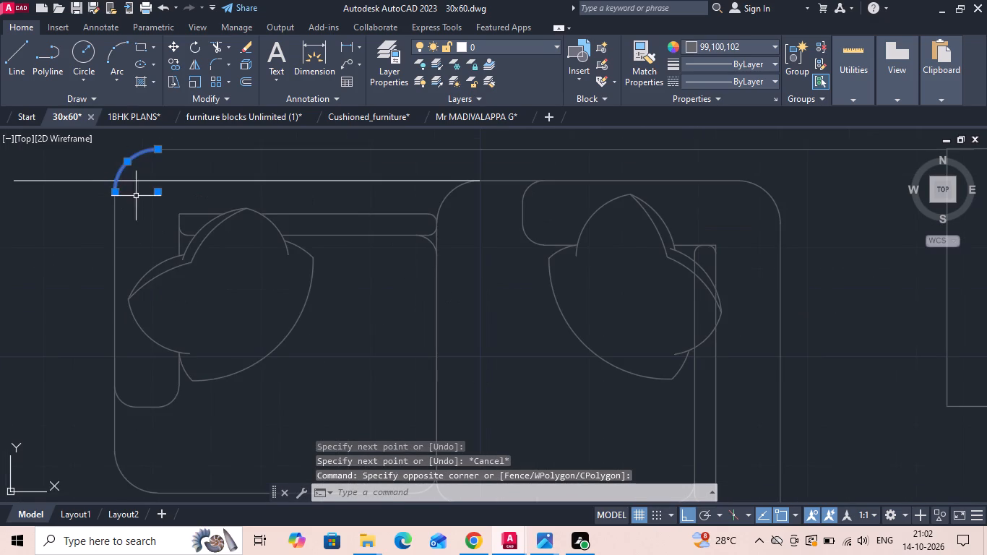
pyautogui.click(176, 152)
pyautogui.click(175, 147)
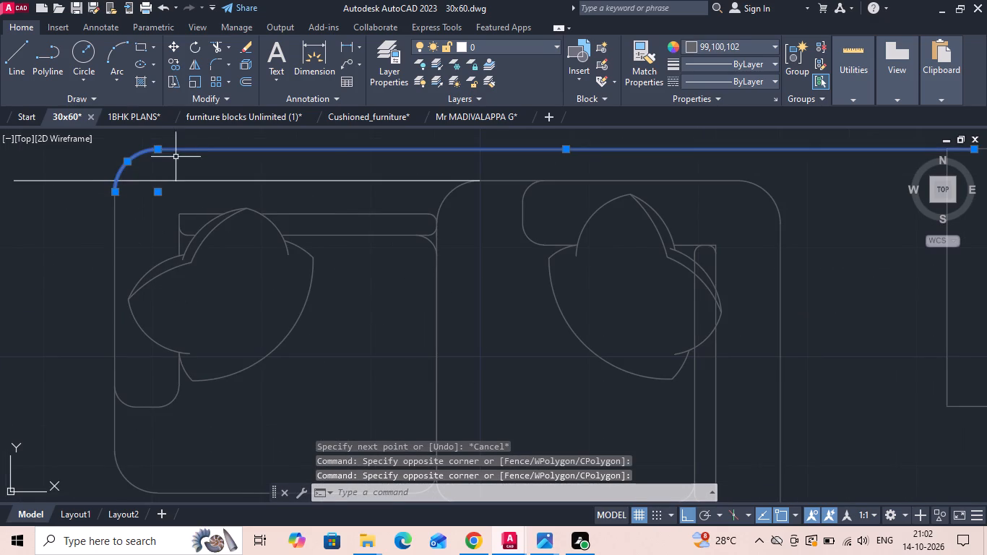
pyautogui.rightClick(176, 158)
pyautogui.click(200, 262)
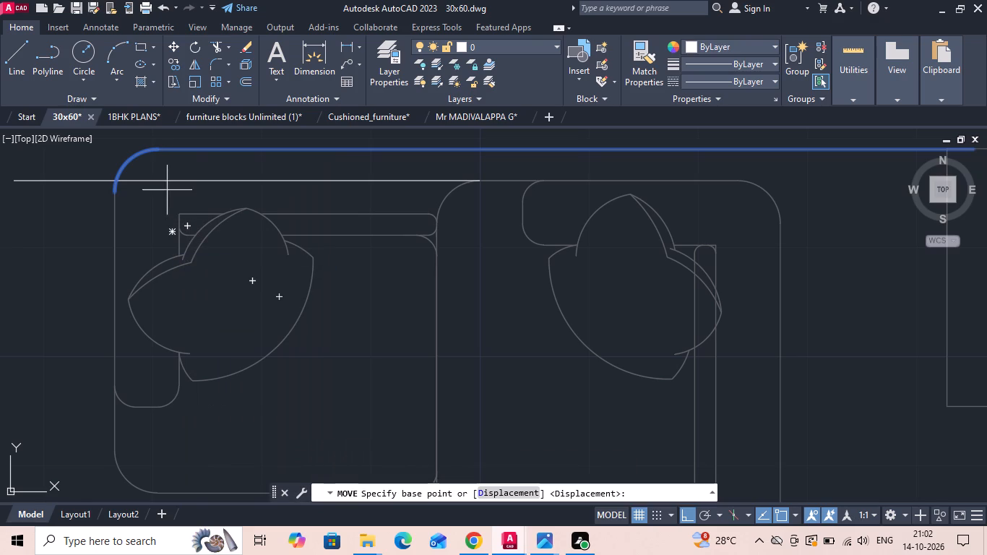
pyautogui.click(160, 150)
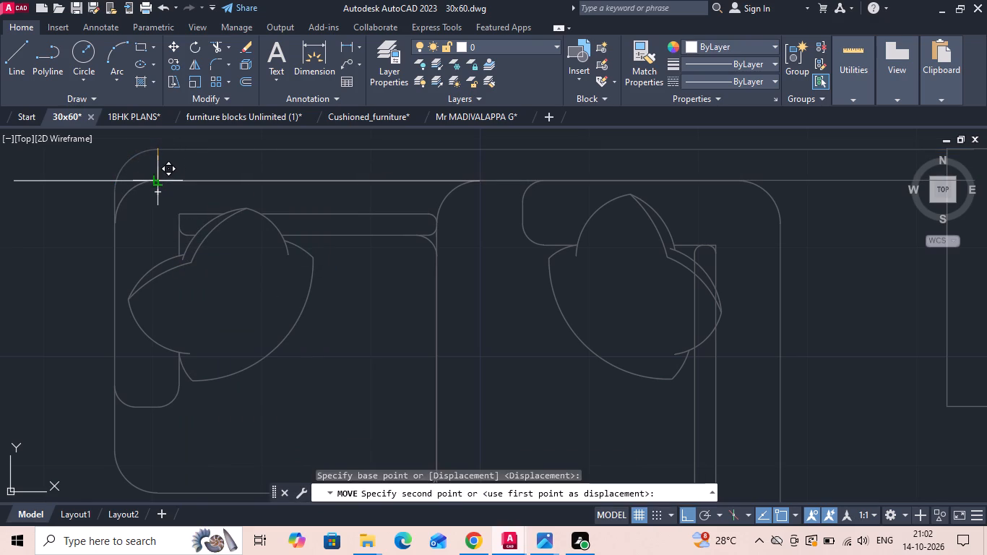
pyautogui.click(158, 180)
pyautogui.press('Escape')
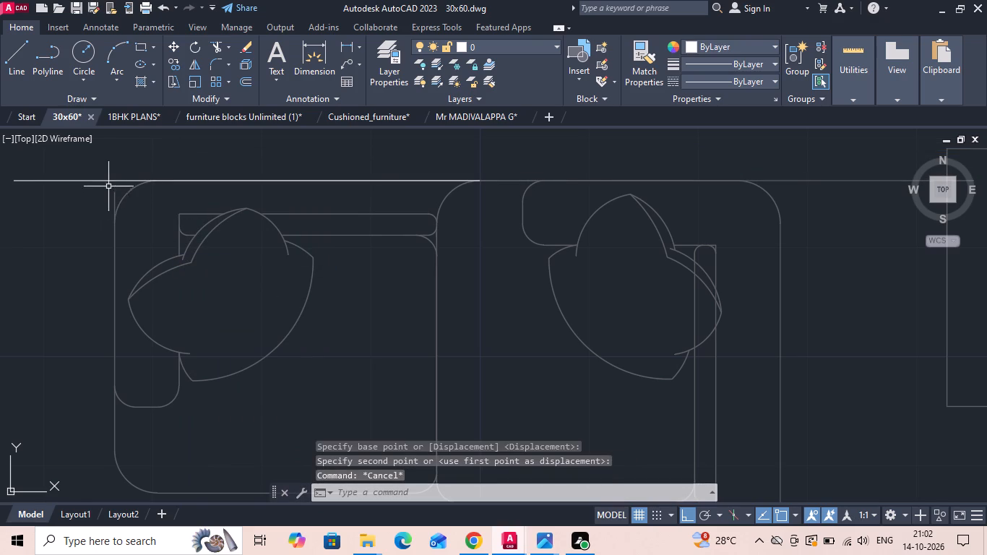
# Erase the horizontal guide line drawn across the one-seat sofa.
pyautogui.click(108, 181)
pyautogui.press('Delete')
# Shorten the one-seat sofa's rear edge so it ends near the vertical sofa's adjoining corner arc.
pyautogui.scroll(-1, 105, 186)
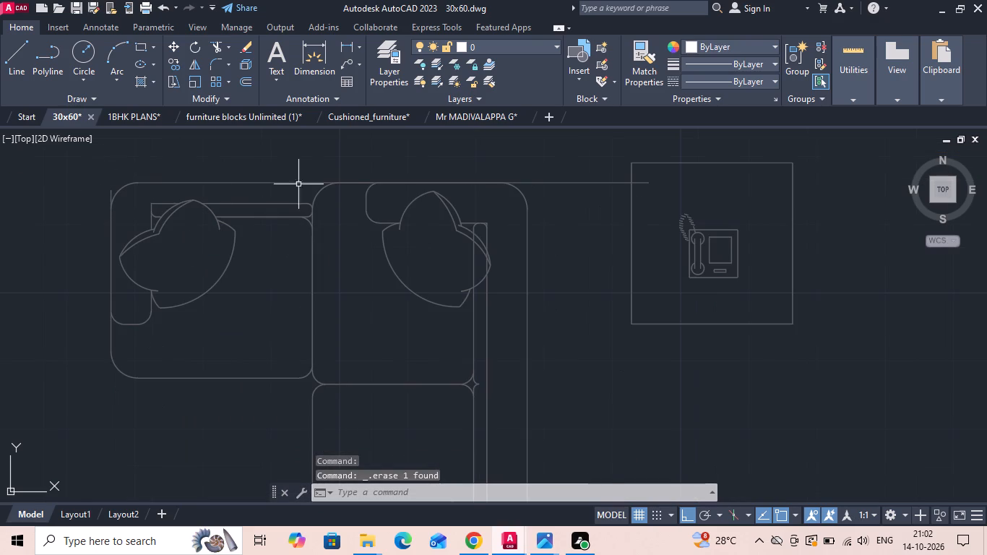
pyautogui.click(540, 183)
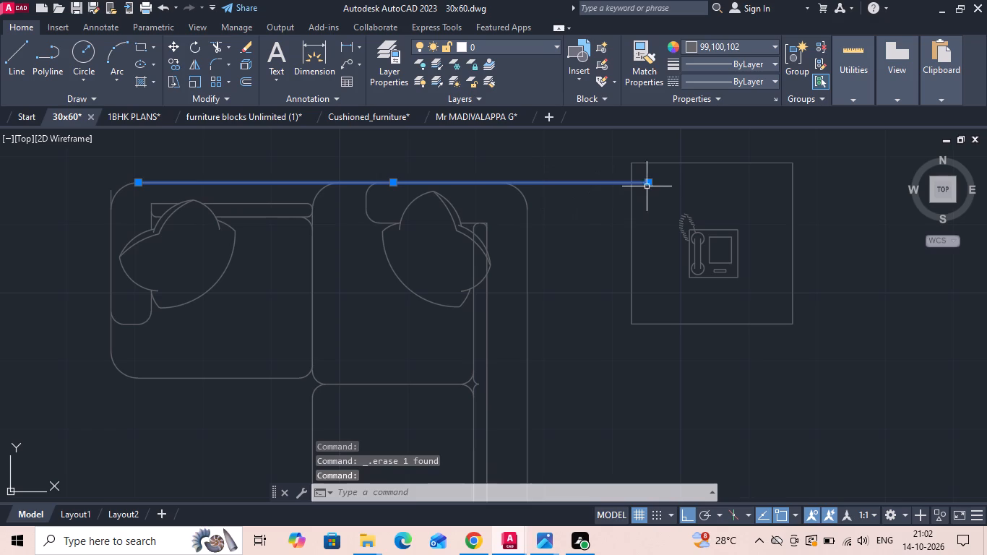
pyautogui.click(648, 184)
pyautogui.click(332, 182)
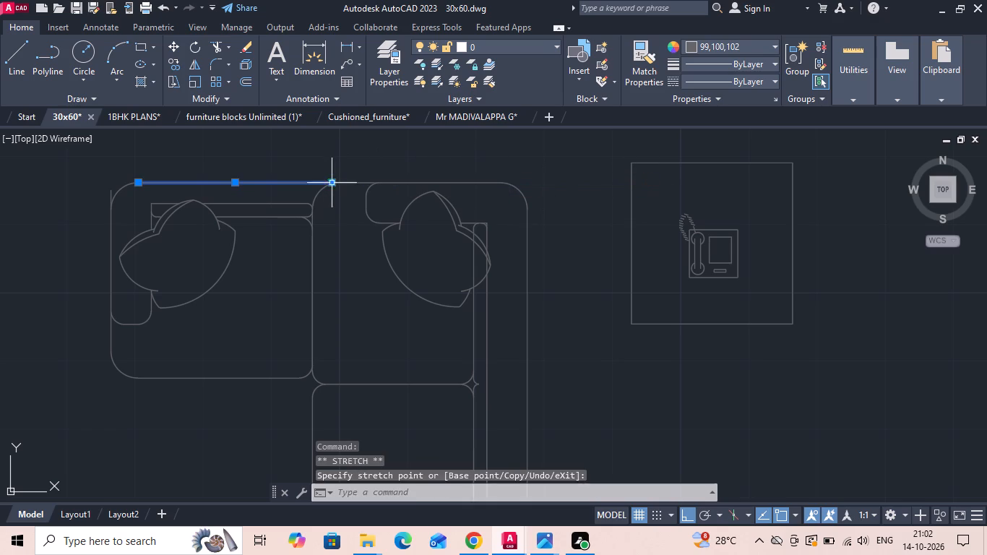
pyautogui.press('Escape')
# Erase the vertical sofa's outer corner arc next to the one-seat sofa.
pyautogui.scroll(1, 302, 202)
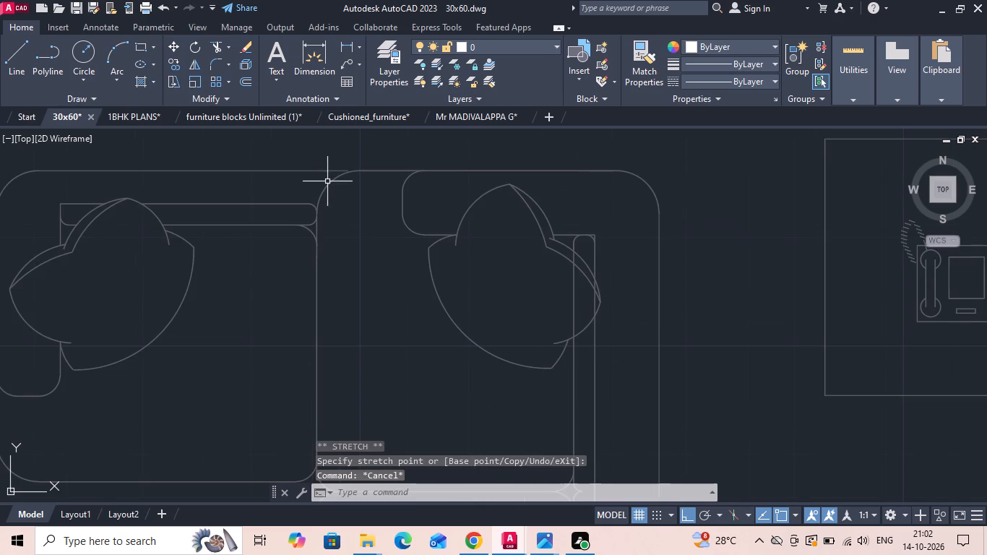
pyautogui.click(327, 181)
pyautogui.press('Delete')
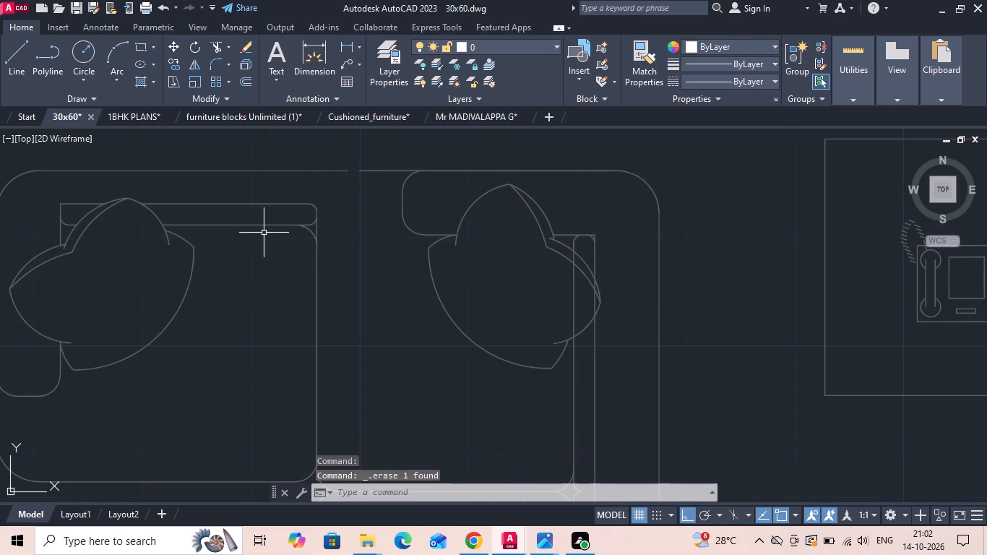
# Erase the outer corner arc and short straight front edge of the vertical sofa's armrest.
pyautogui.scroll(-2, 272, 231)
pyautogui.scroll(2, 288, 224)
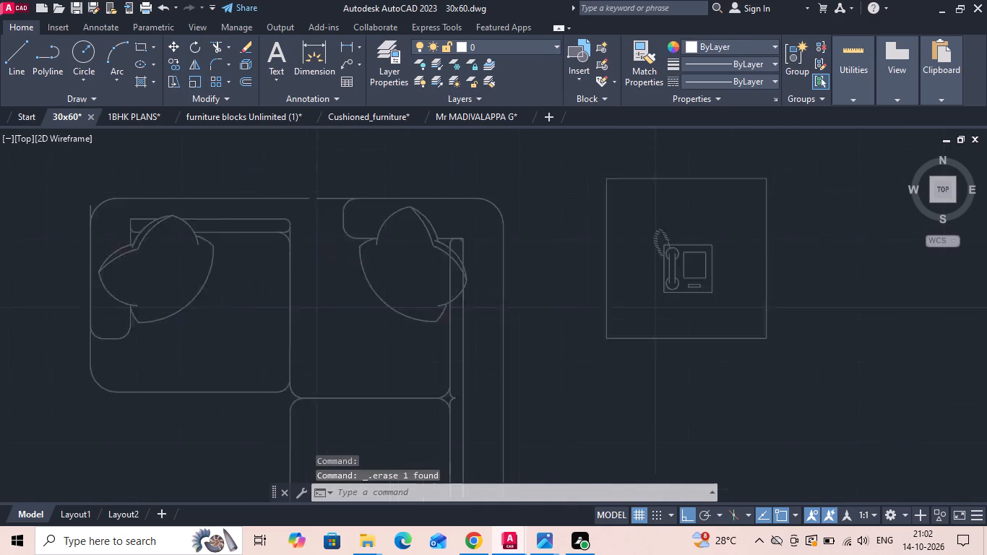
pyautogui.moveTo(423, 218); pyautogui.dragTo(402, 220)
pyautogui.click(359, 202)
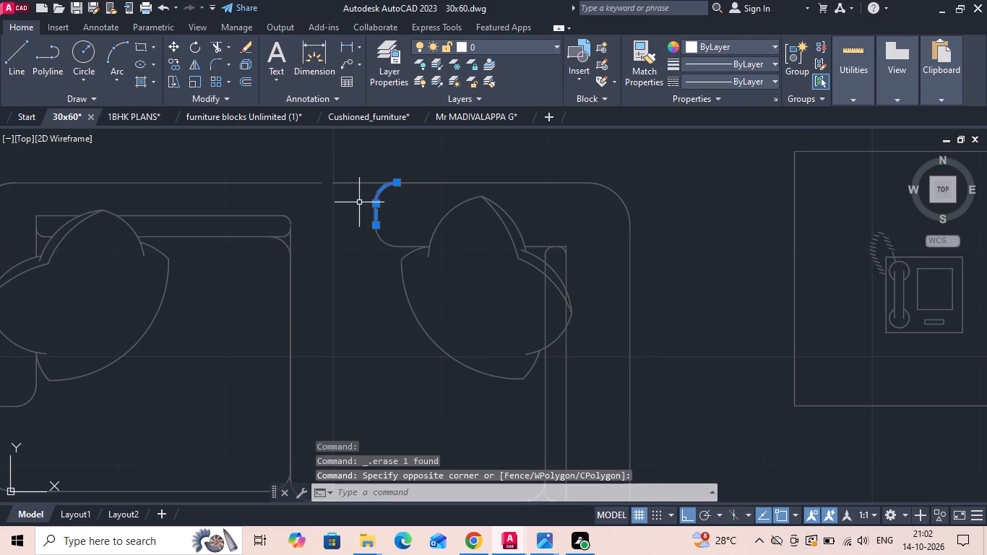
pyautogui.press('Delete')
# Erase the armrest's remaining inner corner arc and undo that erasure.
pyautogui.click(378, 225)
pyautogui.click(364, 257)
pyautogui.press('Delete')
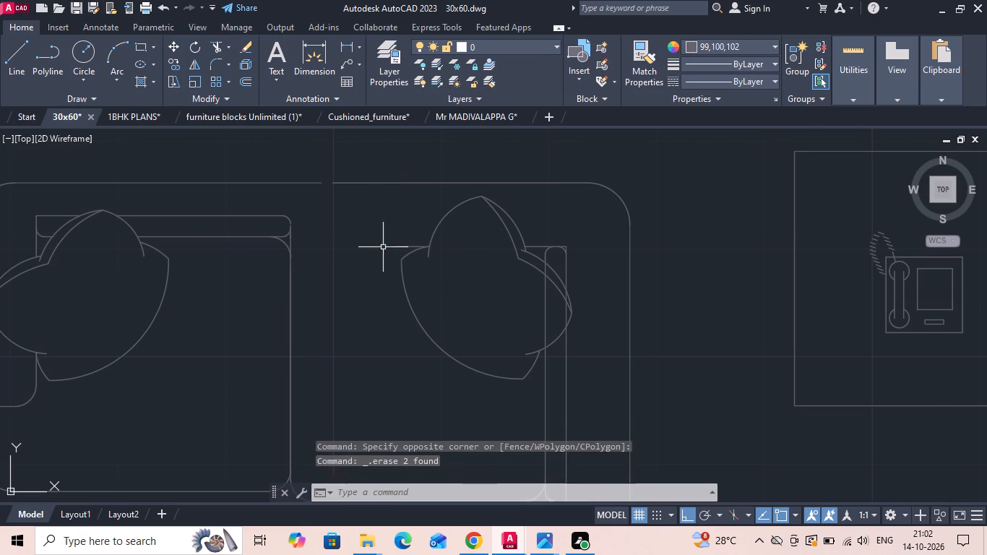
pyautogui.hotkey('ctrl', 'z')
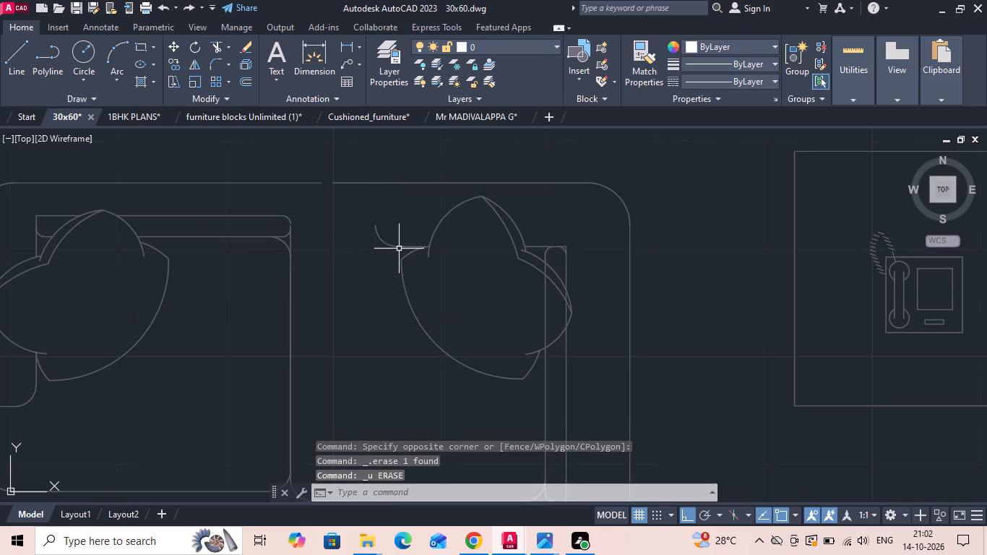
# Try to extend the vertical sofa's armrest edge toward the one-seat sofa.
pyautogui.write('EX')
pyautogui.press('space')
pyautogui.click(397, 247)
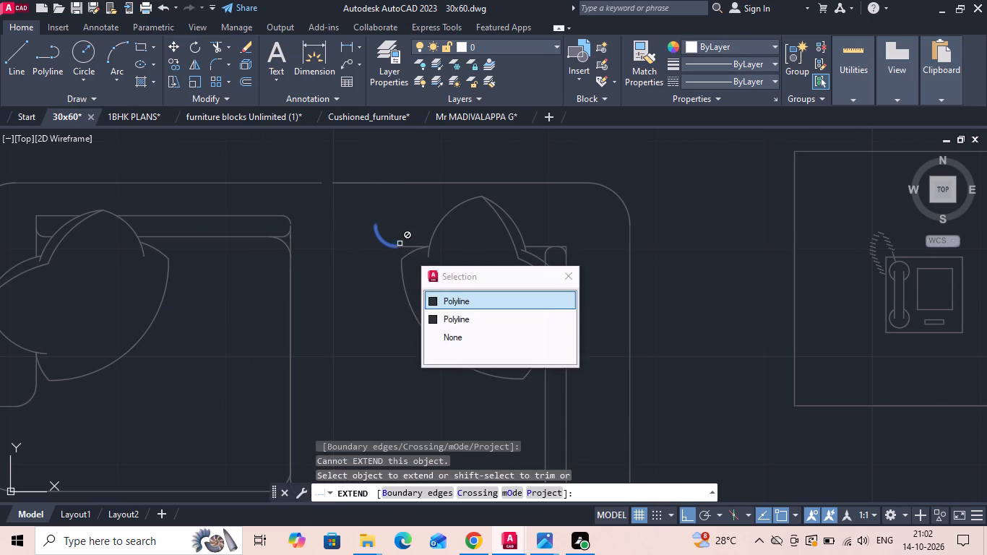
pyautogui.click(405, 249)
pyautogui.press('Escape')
# Erase the remaining inner corner arc of the vertical sofa's armrest.
pyautogui.click(382, 236)
pyautogui.click(355, 228)
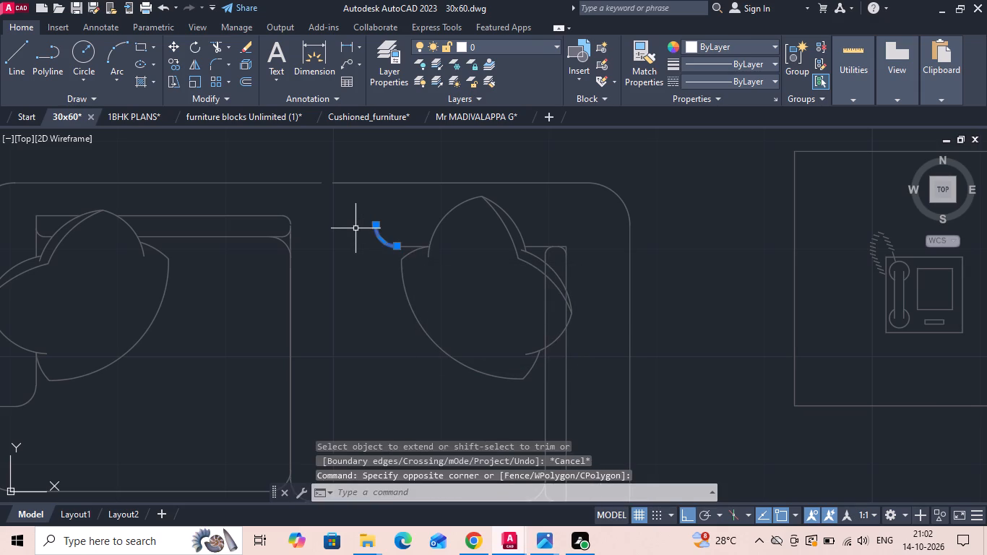
pyautogui.press('Delete')
# Stretch the vertical sofa's armrest edge horizontally by about 1'-0.7", past the one-seat sofa's adjoining seat edge.
pyautogui.click(397, 246)
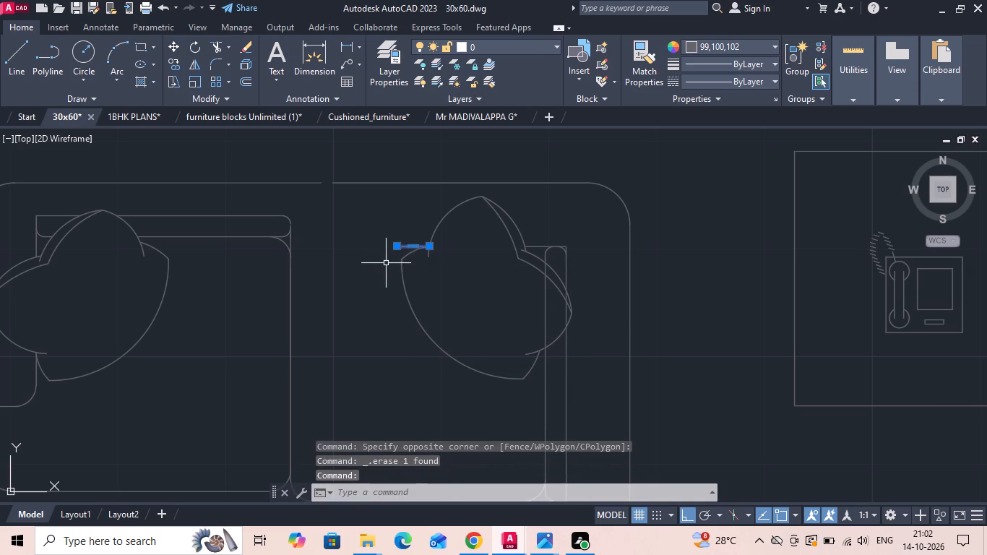
pyautogui.click(395, 245)
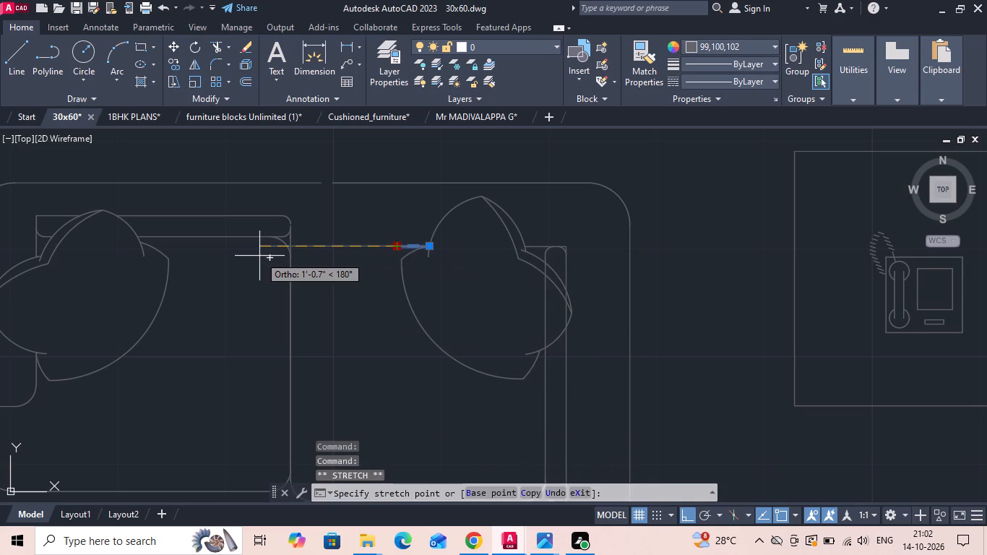
pyautogui.click(259, 256)
pyautogui.press('Escape')
pyautogui.scroll(-1, 425, 218)
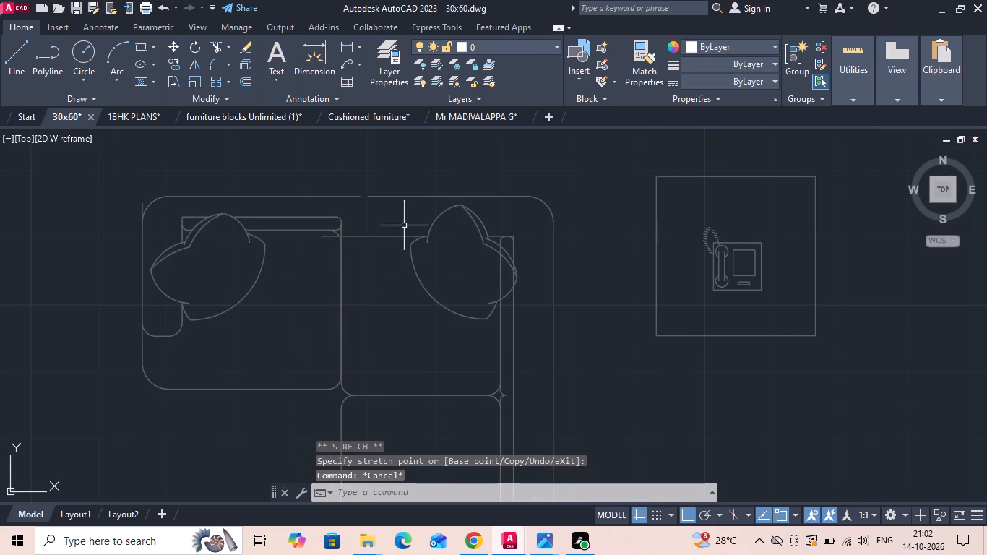
# Shorten the one-seat sofa's outer side edge so it ends at the start of the rear corner arc.
pyautogui.click(143, 203)
pyautogui.scroll(4, 142, 203)
pyautogui.press('Escape')
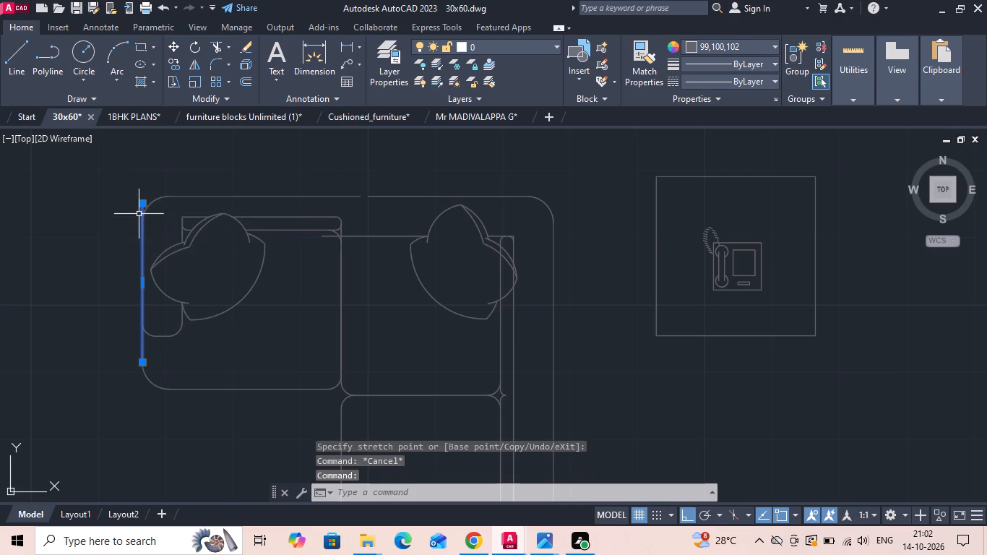
pyautogui.scroll(2, 139, 210)
pyautogui.click(144, 196)
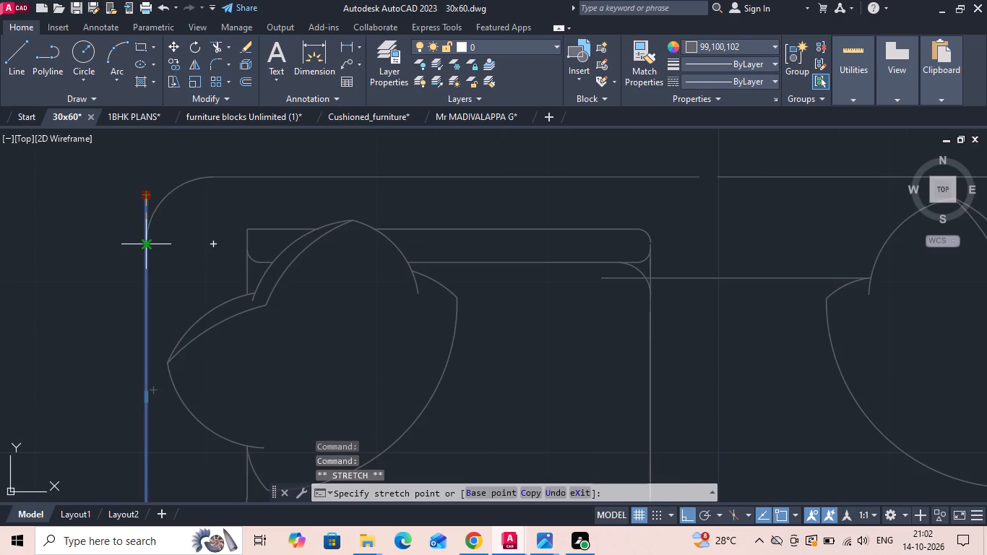
pyautogui.click(147, 249)
pyautogui.press('Escape')
# Erase the vertical sofa's straight end edge between the gap and its far corner arc.
pyautogui.scroll(-3, 147, 246)
pyautogui.scroll(2, 283, 235)
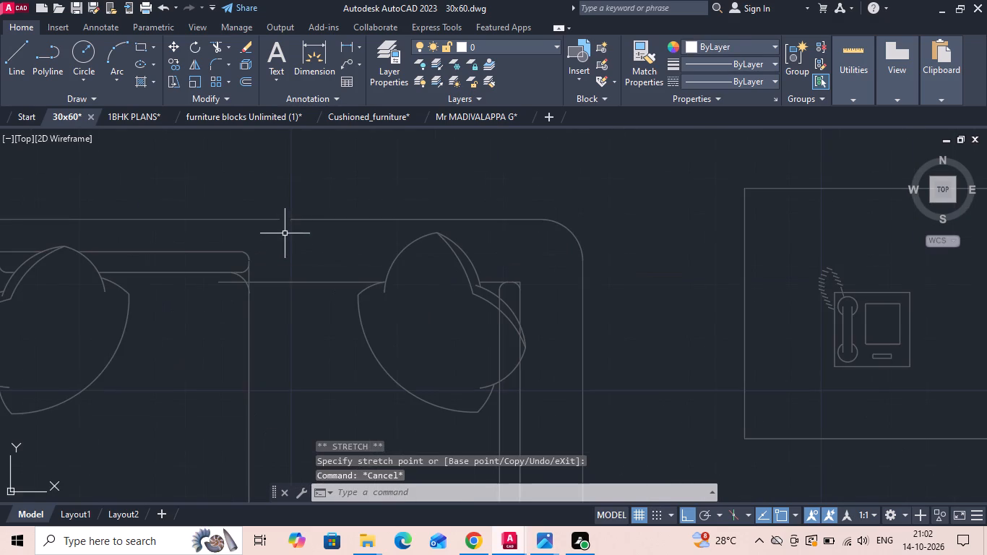
pyautogui.click(298, 217)
pyautogui.click(321, 225)
pyautogui.click(310, 230)
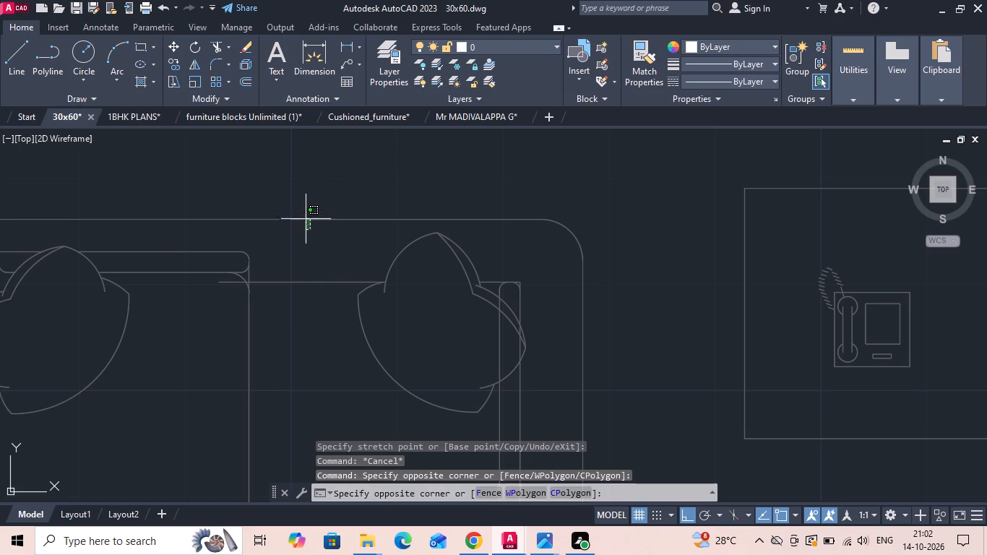
pyautogui.click(303, 213)
pyautogui.press('Delete')
# Stretch the one-seat sofa's rear edge across to the vertical sofa's far outer corner arc.
pyautogui.moveTo(278, 210); pyautogui.dragTo(267, 223)
pyautogui.click(267, 223)
pyautogui.click(277, 220)
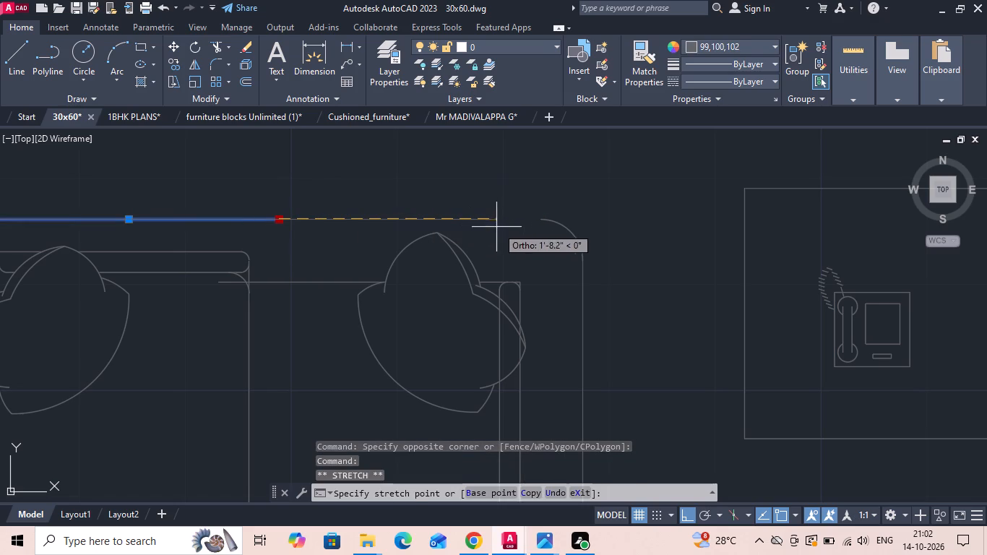
pyautogui.click(538, 225)
pyautogui.press('Escape')
# Copy the one-seat sofa's back cushion outline, with its end arcs, to start at the original cushion's adjoining rounded end.
pyautogui.scroll(-2, 436, 209)
pyautogui.scroll(2, 350, 232)
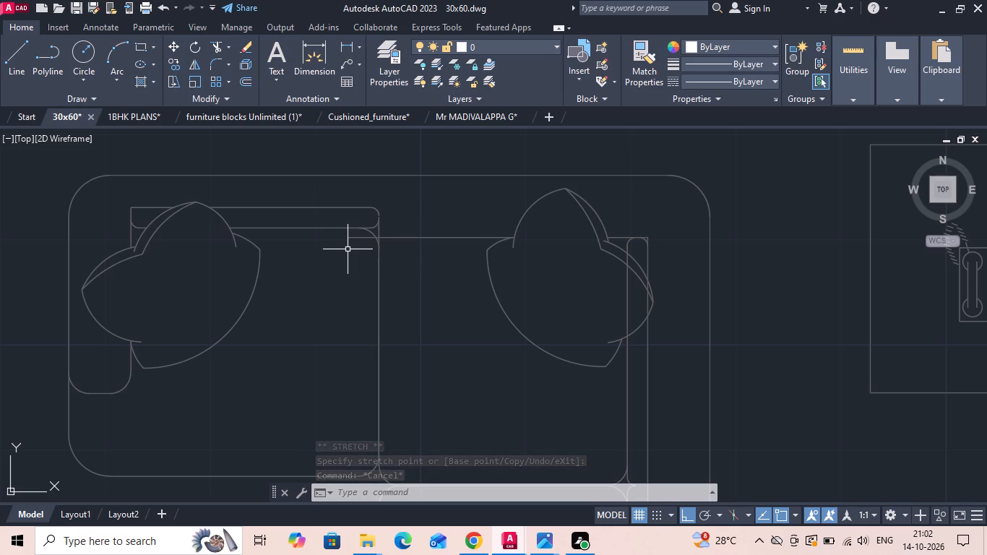
pyautogui.moveTo(334, 194); pyautogui.dragTo(327, 205)
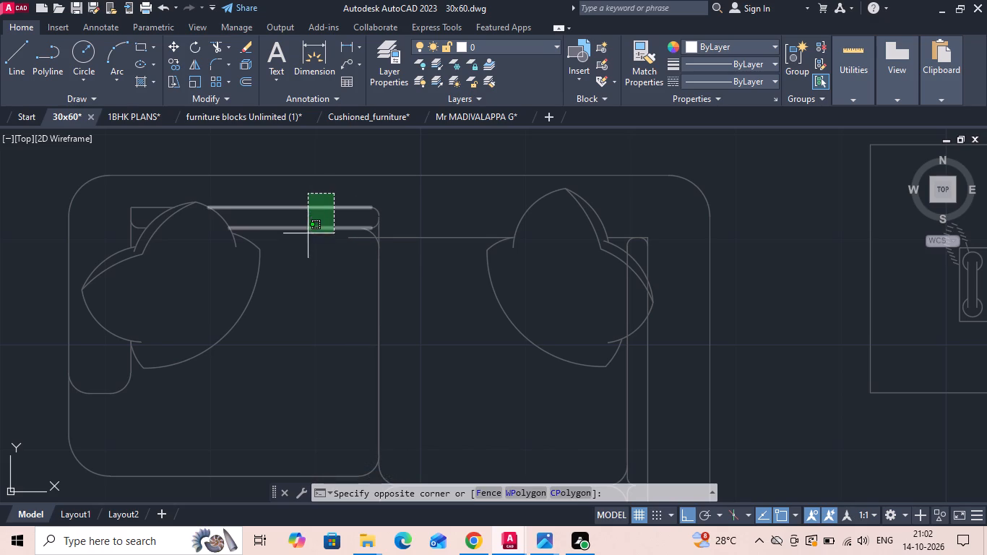
pyautogui.click(304, 244)
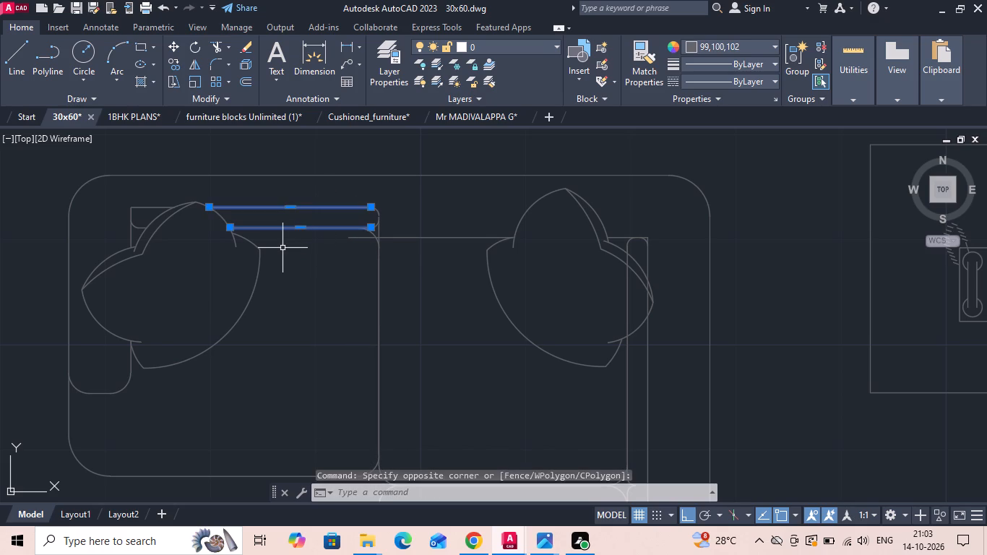
pyautogui.scroll(3, 338, 217)
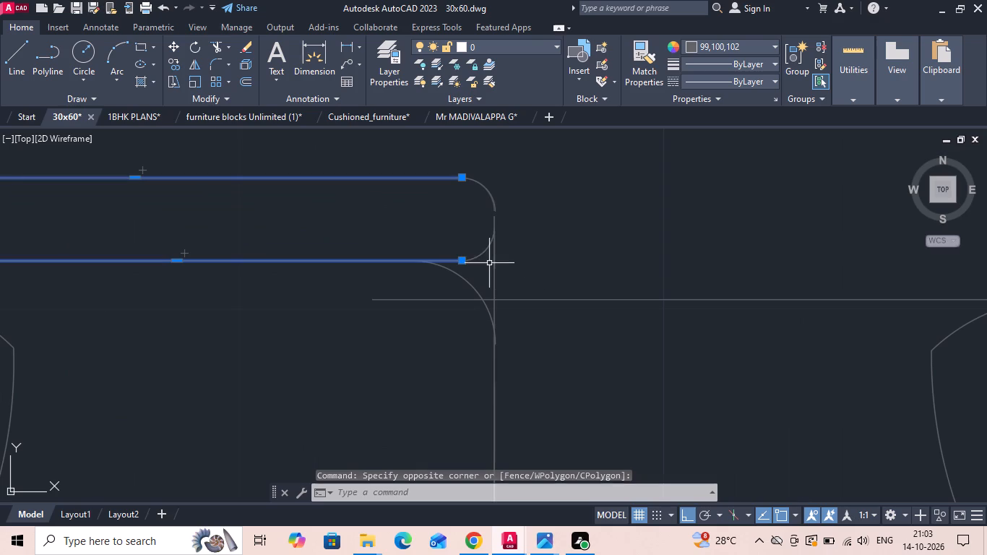
pyautogui.click(479, 256)
pyautogui.click(484, 190)
pyautogui.scroll(-1, 509, 231)
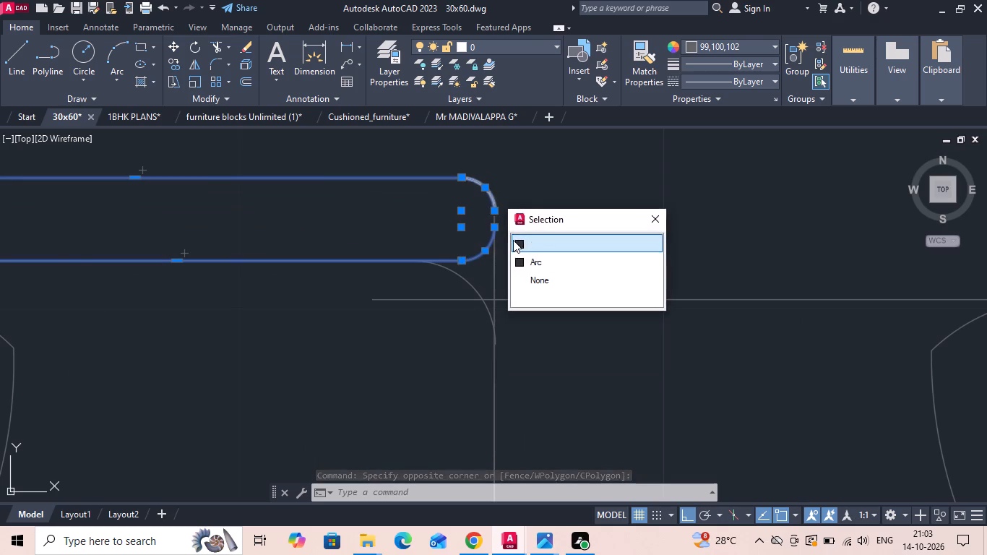
pyautogui.scroll(-1, 513, 240)
pyautogui.scroll(-2, 424, 250)
pyautogui.scroll(-2, 554, 270)
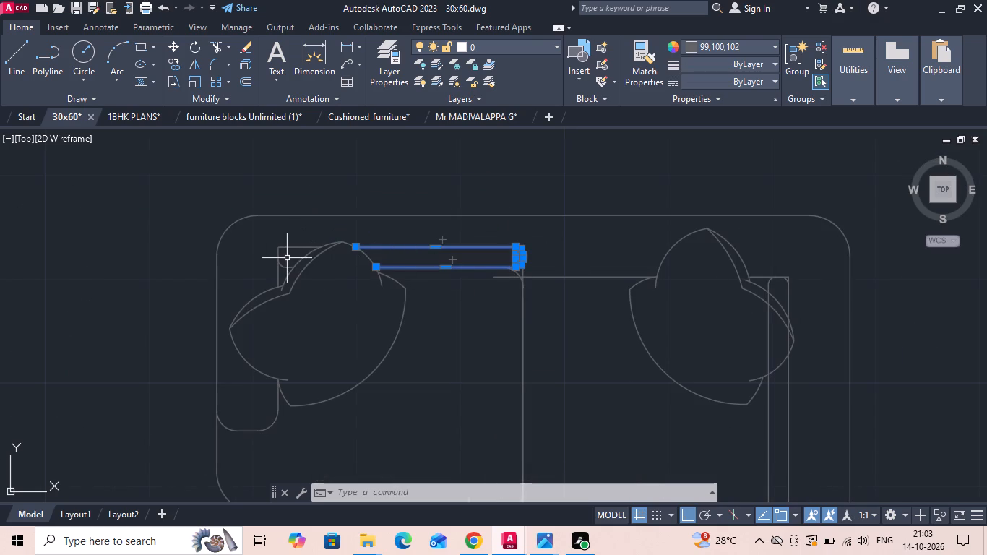
pyautogui.scroll(2, 286, 262)
pyautogui.click(286, 283)
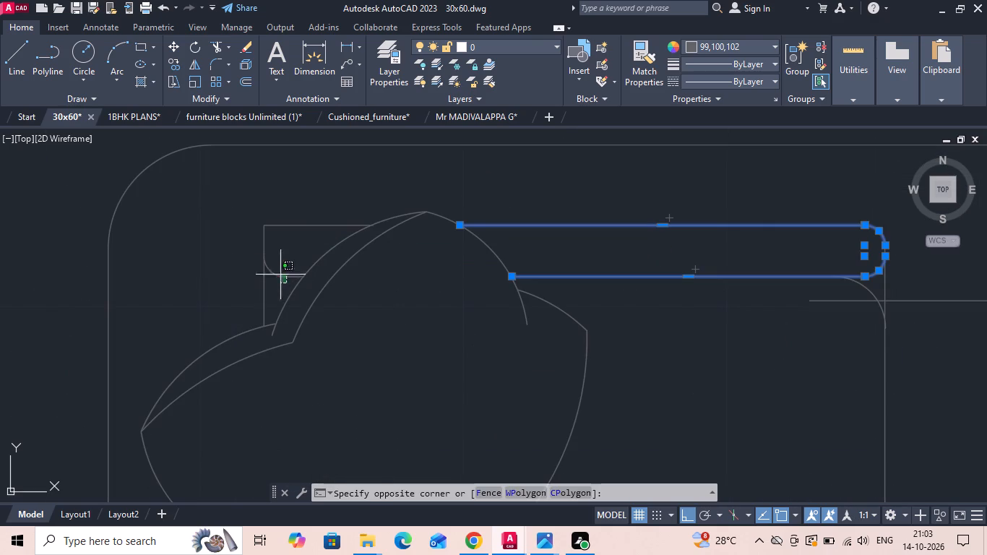
pyautogui.click(276, 262)
pyautogui.click(275, 228)
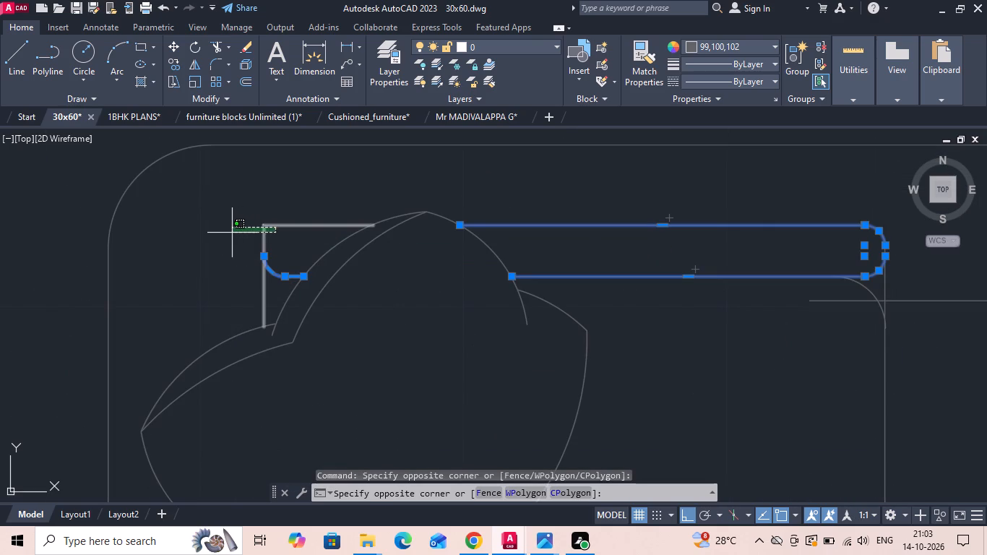
pyautogui.click(231, 233)
pyautogui.rightClick(230, 232)
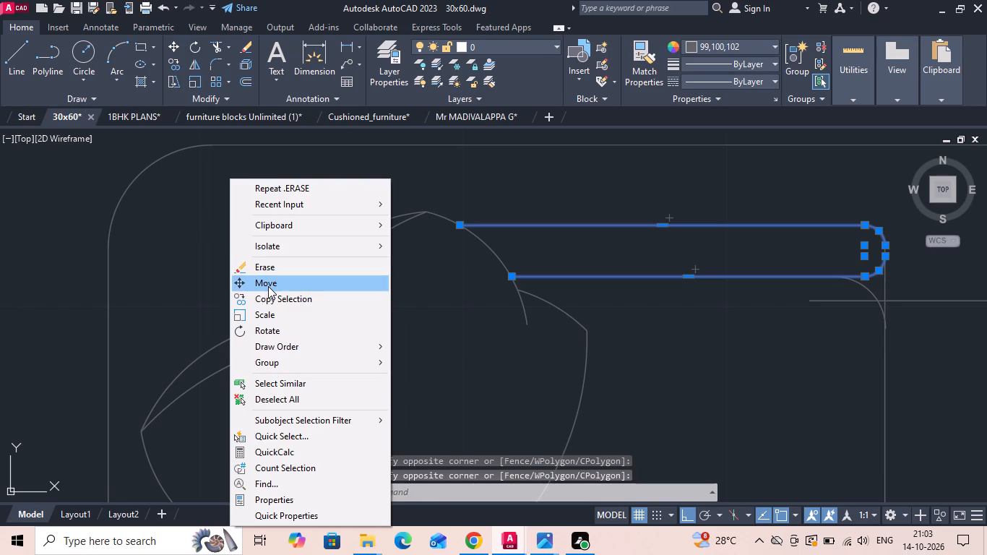
pyautogui.click(270, 297)
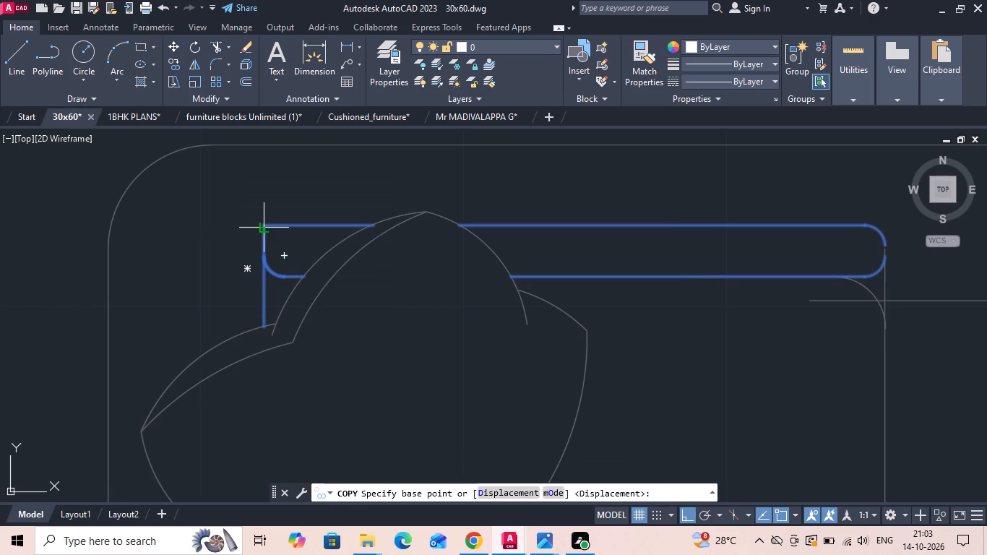
pyautogui.click(267, 223)
pyautogui.moveTo(590, 248); pyautogui.dragTo(120, 251, button='middle')
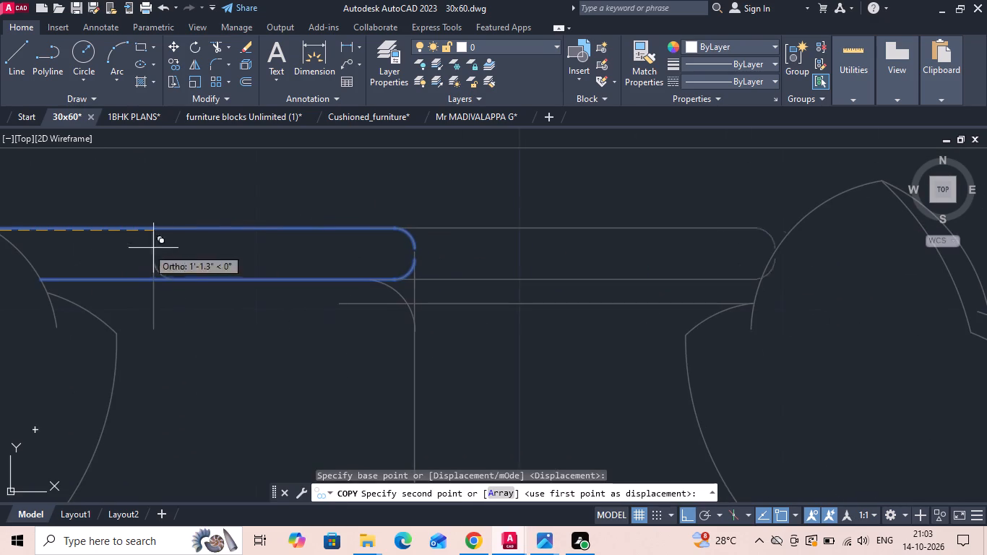
pyautogui.scroll(1, 413, 251)
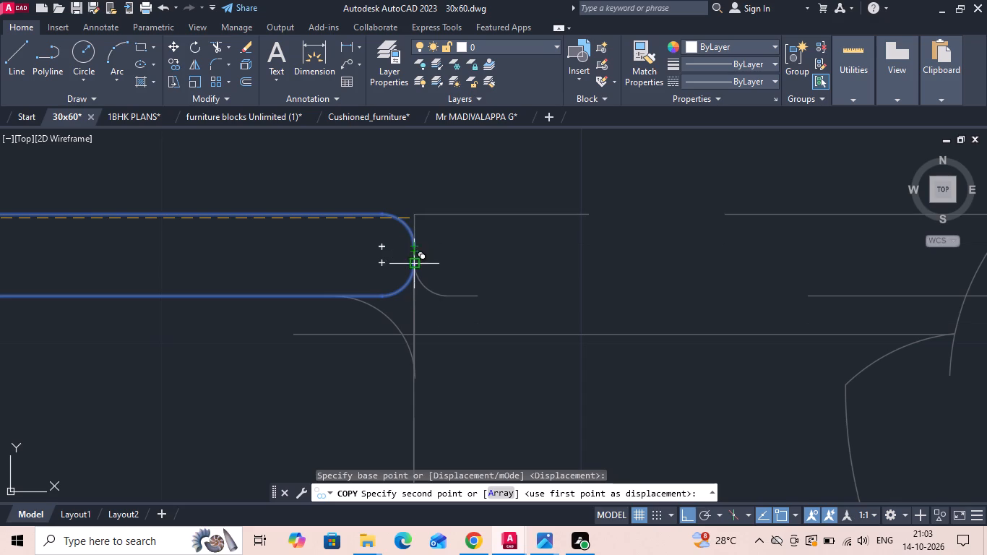
pyautogui.click(415, 245)
pyautogui.scroll(-1, 302, 236)
pyautogui.press('Escape')
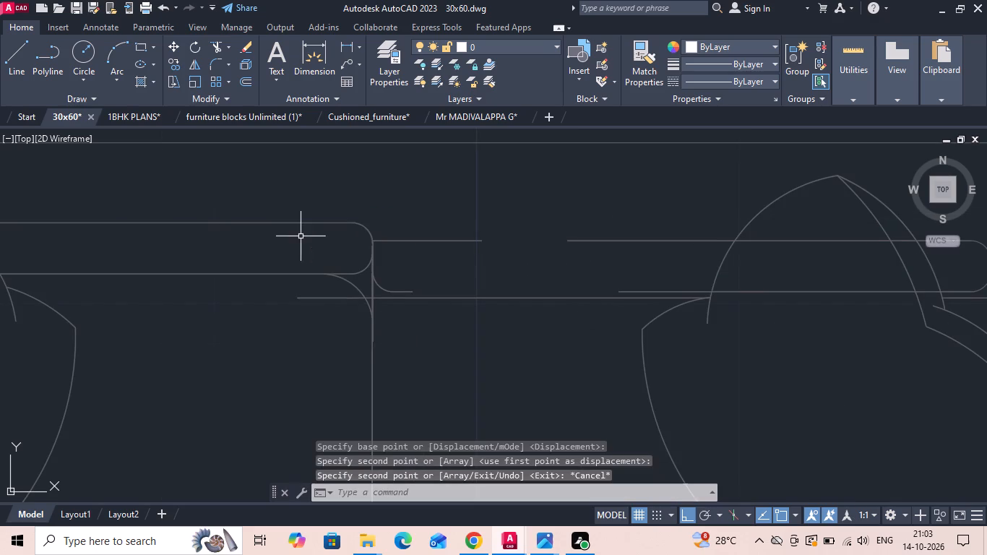
# Move the copied back cushion outline toward the sofa's rear edge, in line with the original cushion.
pyautogui.scroll(-1, 301, 236)
pyautogui.scroll(1, 378, 251)
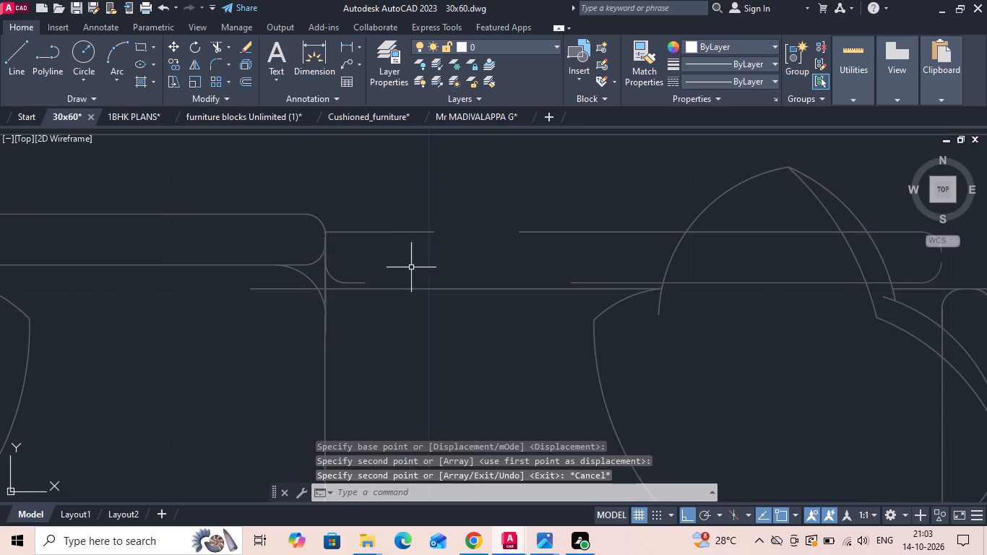
pyautogui.moveTo(418, 217); pyautogui.dragTo(410, 236)
pyautogui.click(338, 285)
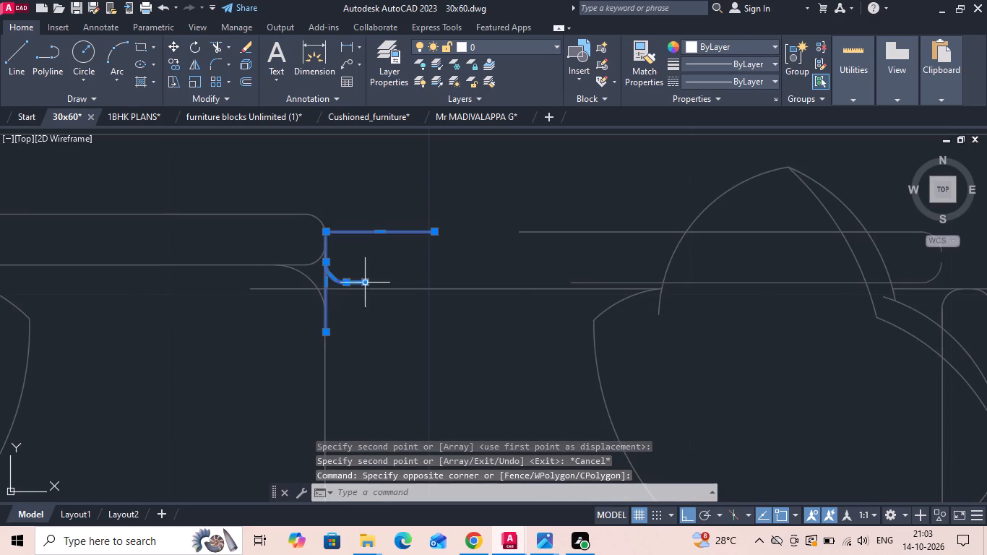
pyautogui.moveTo(649, 218); pyautogui.dragTo(630, 255)
pyautogui.click(586, 282)
pyautogui.click(582, 283)
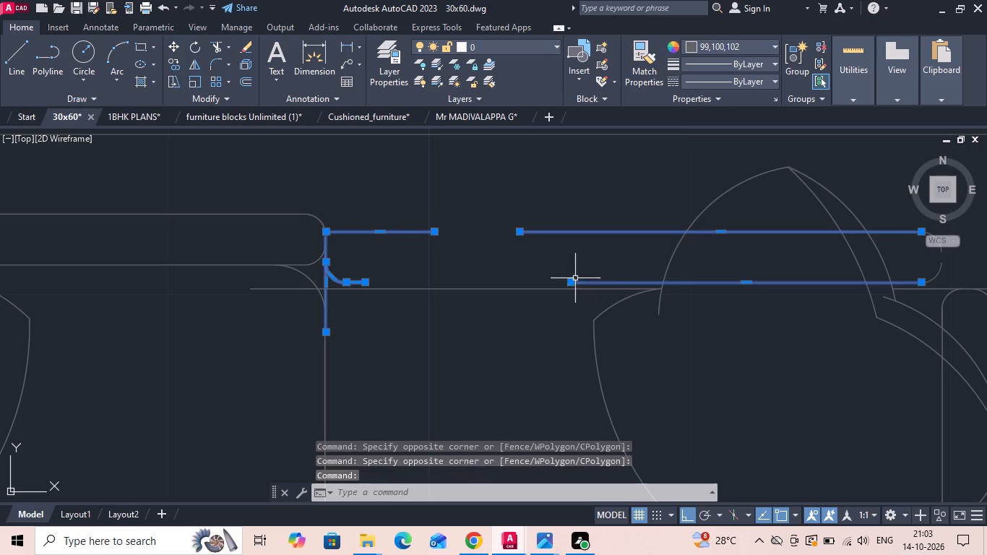
pyautogui.scroll(-1, 428, 245)
pyautogui.scroll(2, 772, 281)
pyautogui.click(719, 243)
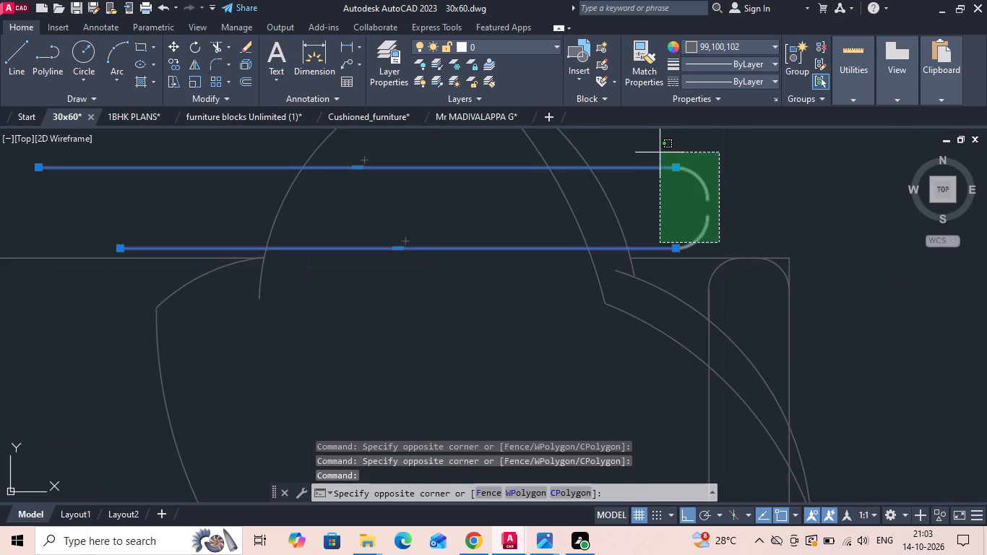
pyautogui.click(660, 152)
pyautogui.rightClick(657, 171)
pyautogui.click(684, 275)
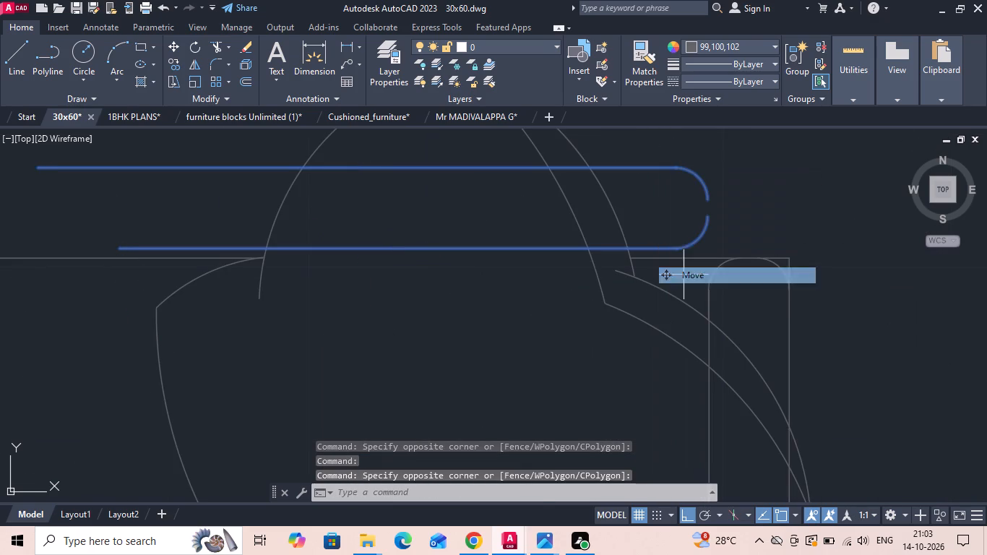
pyautogui.scroll(-2, 749, 258)
pyautogui.scroll(2, 342, 241)
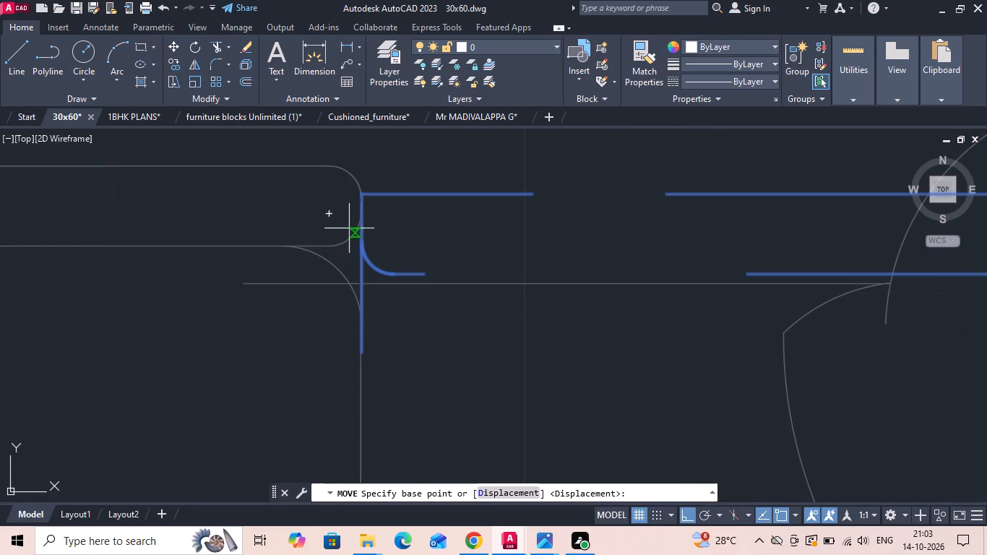
pyautogui.click(366, 240)
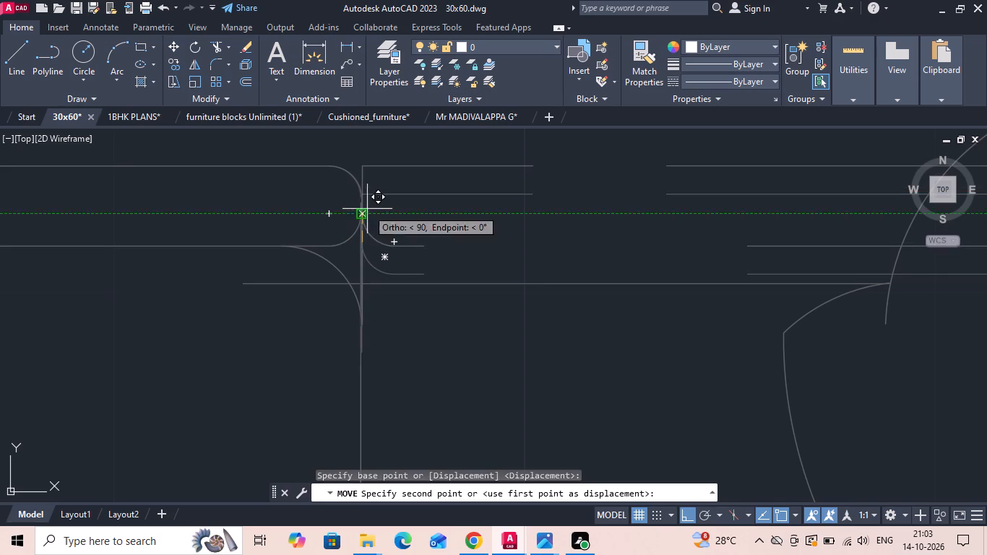
pyautogui.click(361, 212)
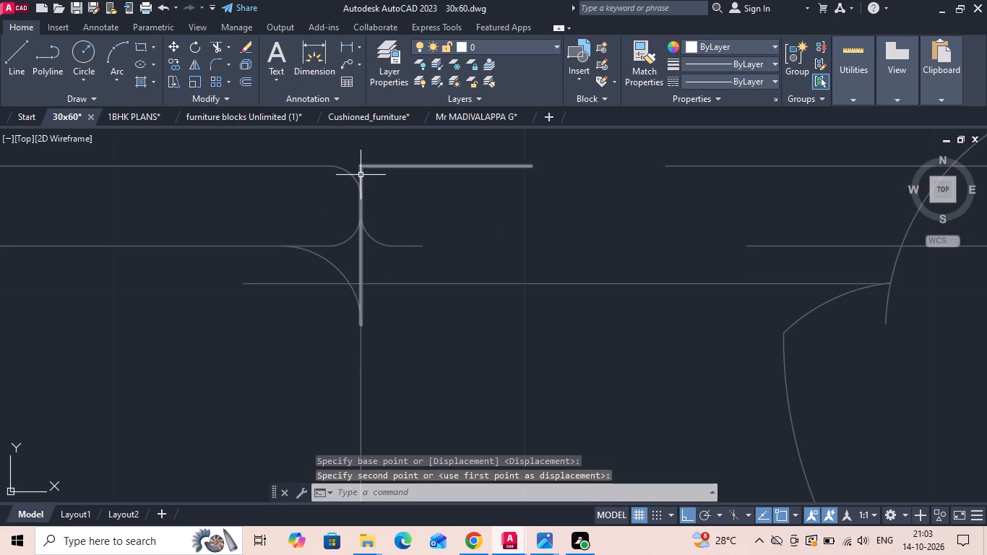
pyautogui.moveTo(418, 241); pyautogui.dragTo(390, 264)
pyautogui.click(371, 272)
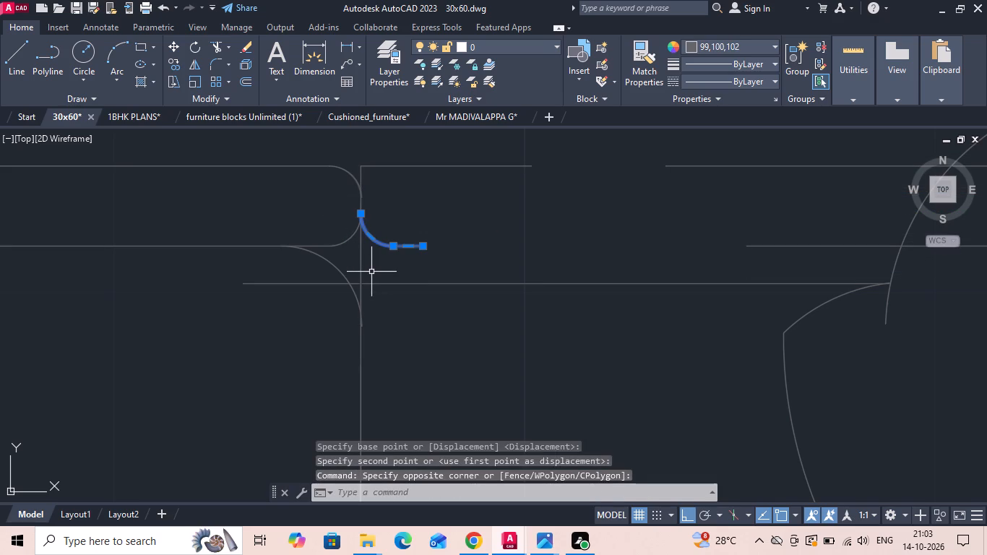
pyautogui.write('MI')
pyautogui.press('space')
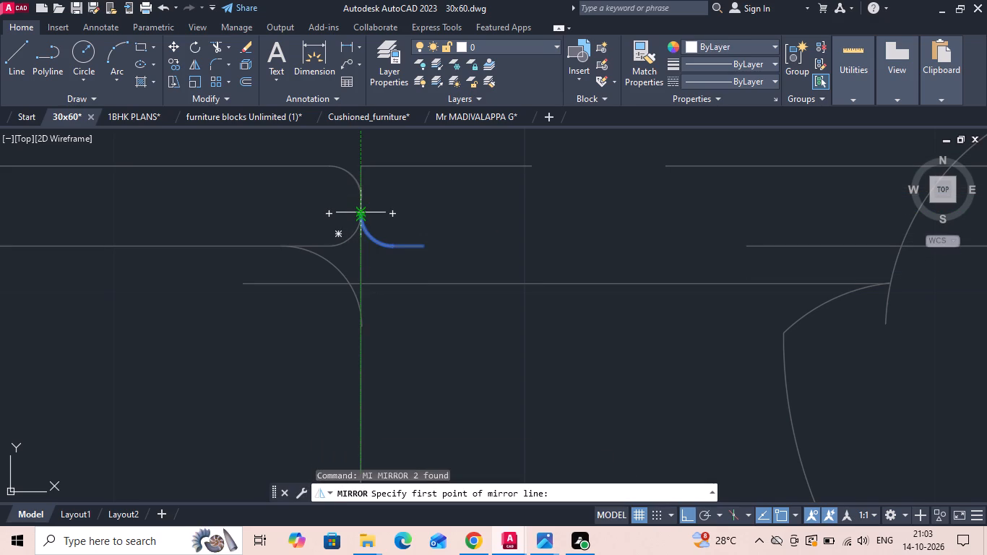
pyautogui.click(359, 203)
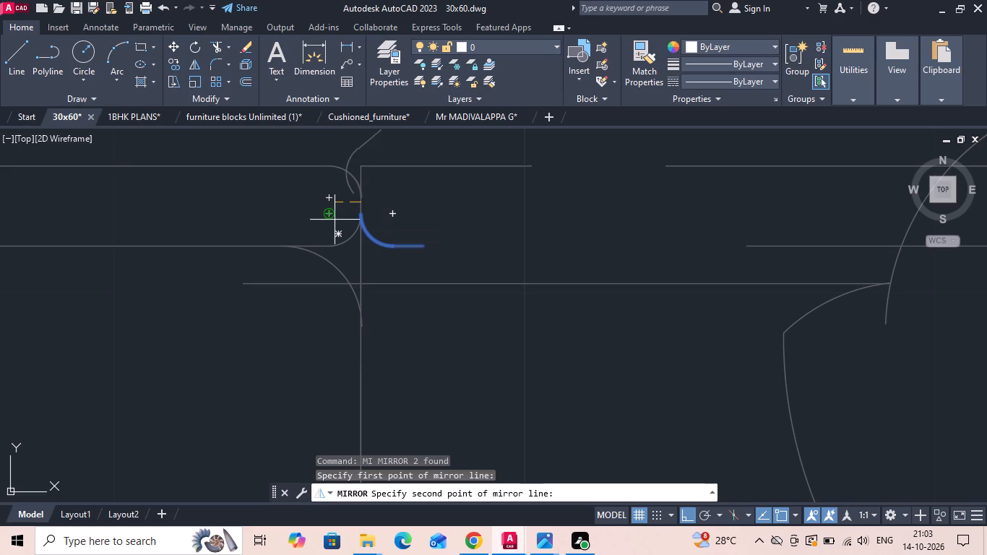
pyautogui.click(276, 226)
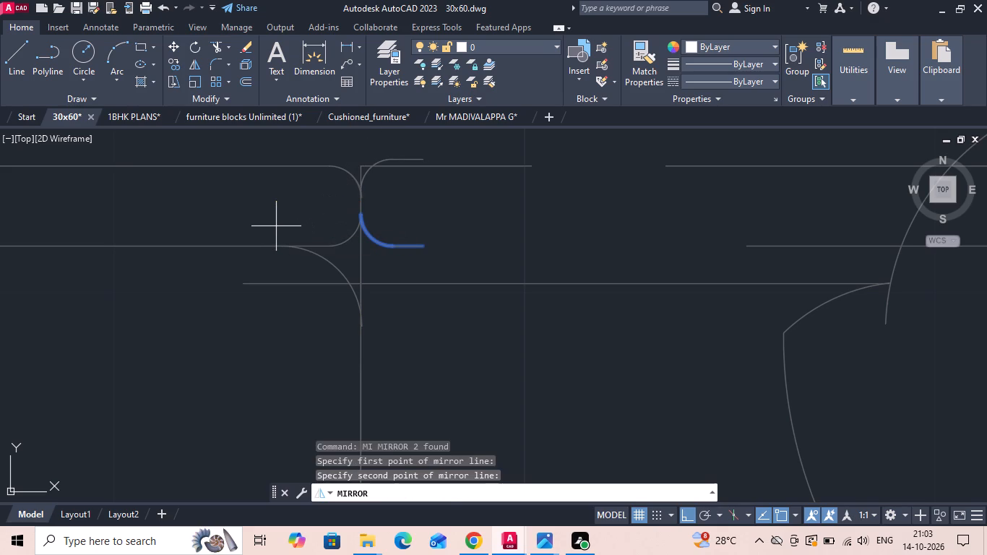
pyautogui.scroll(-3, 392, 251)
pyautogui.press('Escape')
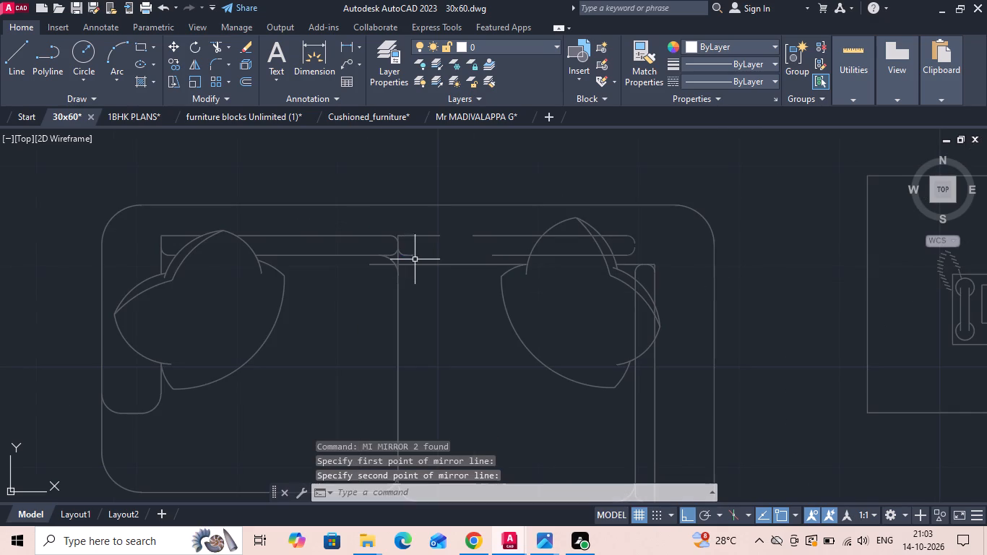
# Erase the copied back cushion's long edges and the corner pieces at its end beside the original cushion.
pyautogui.scroll(1, 431, 246)
pyautogui.moveTo(443, 218); pyautogui.dragTo(434, 244)
pyautogui.click(393, 265)
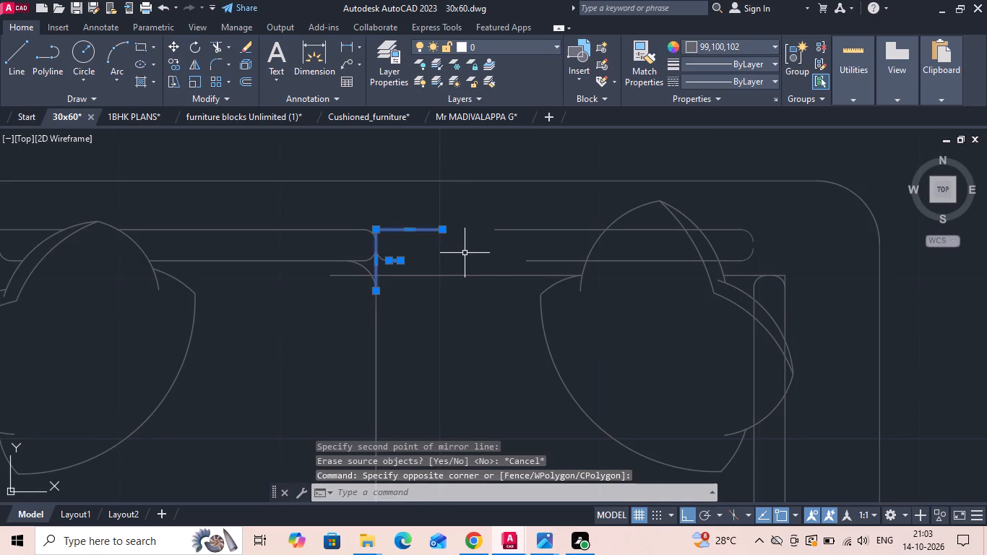
pyautogui.press('Delete')
pyautogui.click(529, 264)
pyautogui.click(499, 219)
pyautogui.press('Delete')
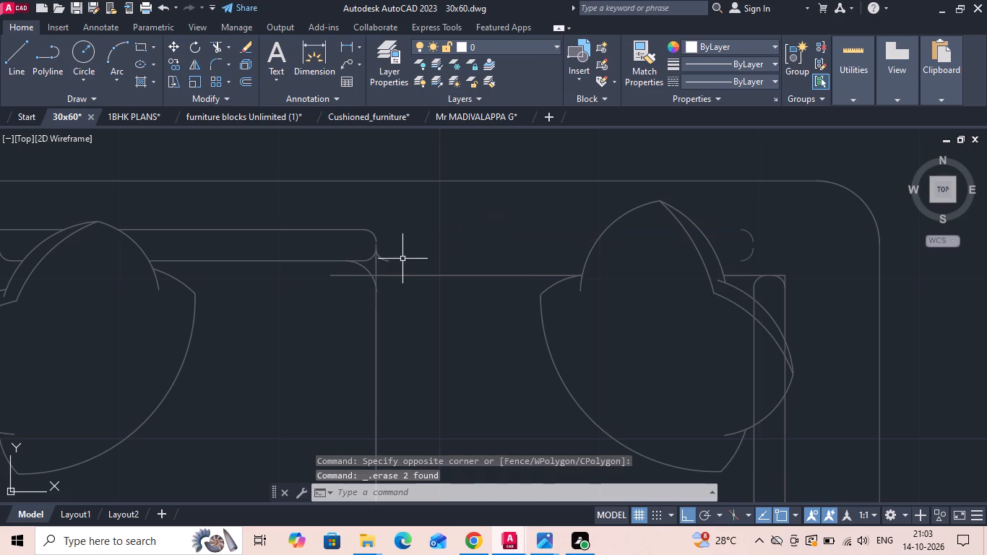
pyautogui.click(384, 260)
pyautogui.press('Delete')
# Erase the inner of the two nearly overlapping rear corner arcs at the original back cushion's adjoining end.
pyautogui.scroll(3, 373, 253)
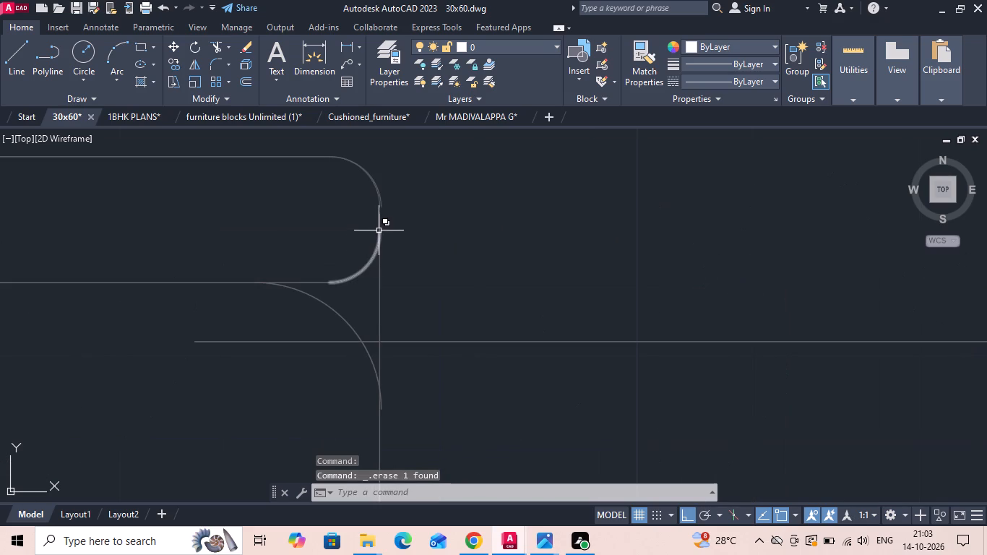
pyautogui.click(380, 257)
pyautogui.scroll(3, 364, 182)
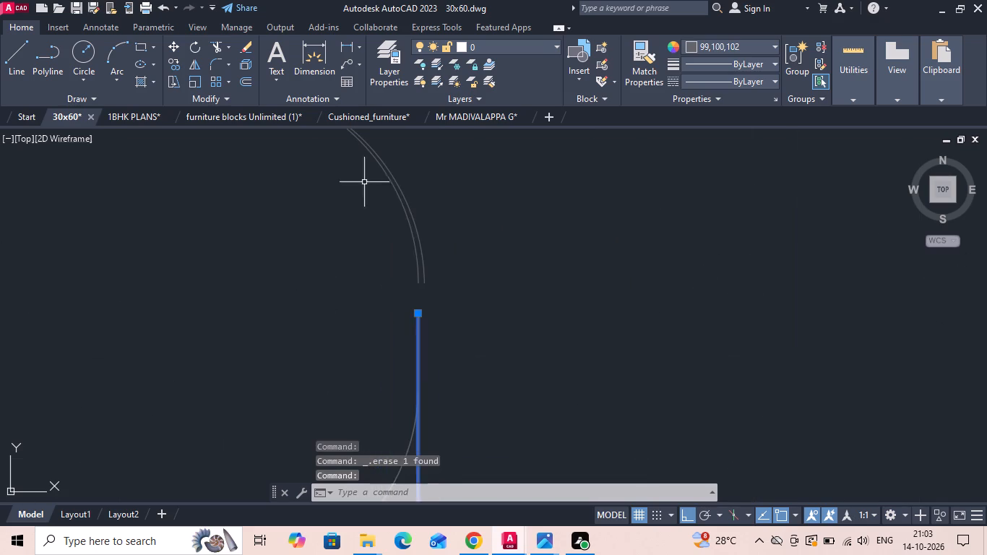
pyautogui.press('Escape')
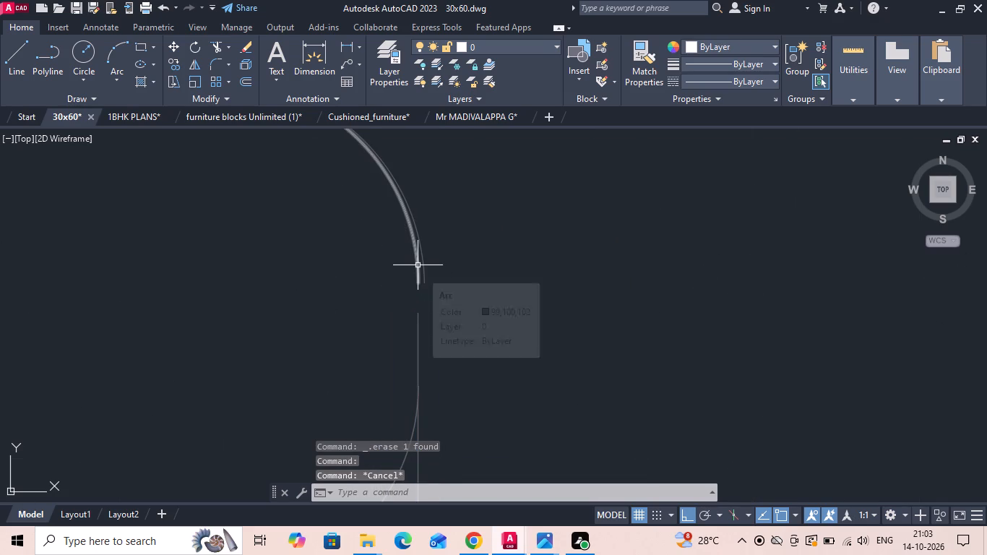
pyautogui.click(418, 265)
pyautogui.scroll(-3, 418, 265)
pyautogui.press('Delete')
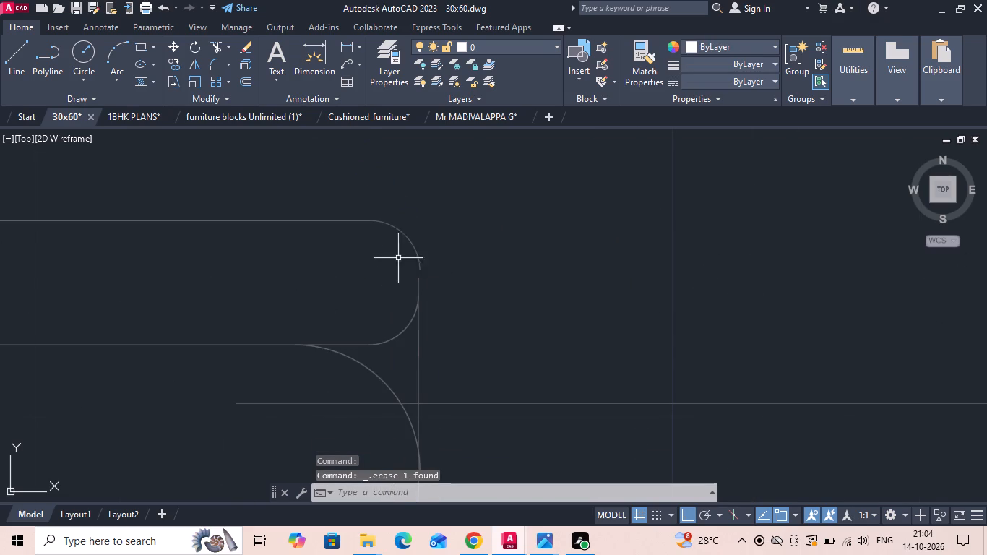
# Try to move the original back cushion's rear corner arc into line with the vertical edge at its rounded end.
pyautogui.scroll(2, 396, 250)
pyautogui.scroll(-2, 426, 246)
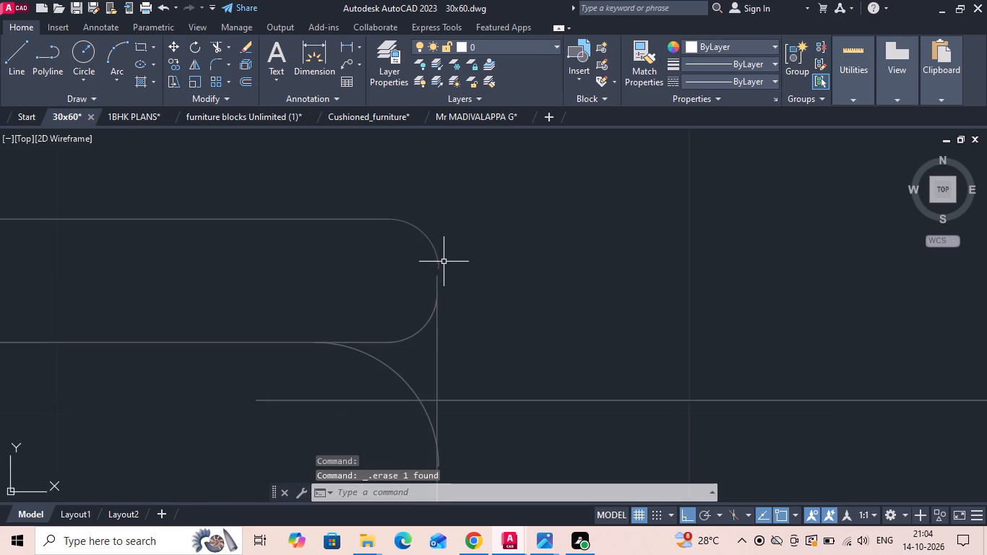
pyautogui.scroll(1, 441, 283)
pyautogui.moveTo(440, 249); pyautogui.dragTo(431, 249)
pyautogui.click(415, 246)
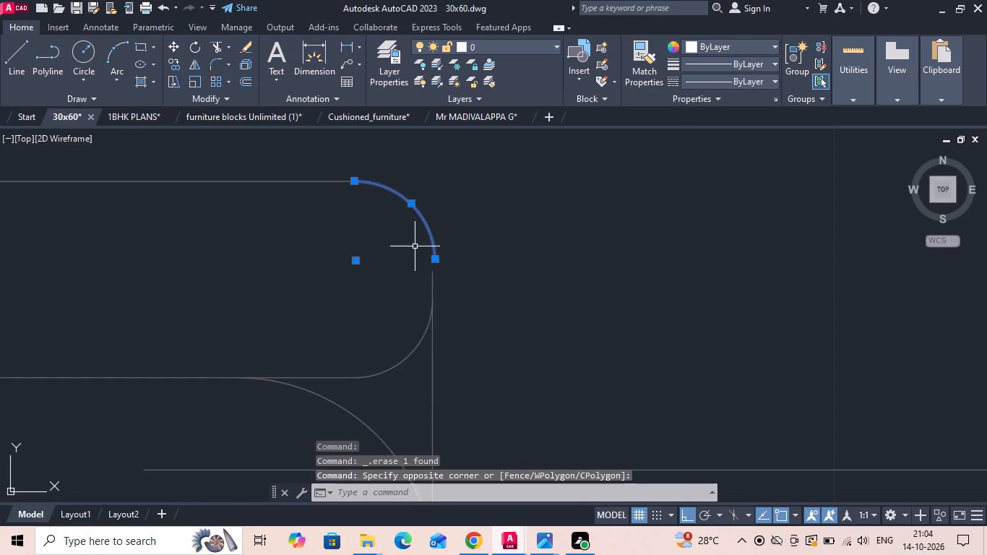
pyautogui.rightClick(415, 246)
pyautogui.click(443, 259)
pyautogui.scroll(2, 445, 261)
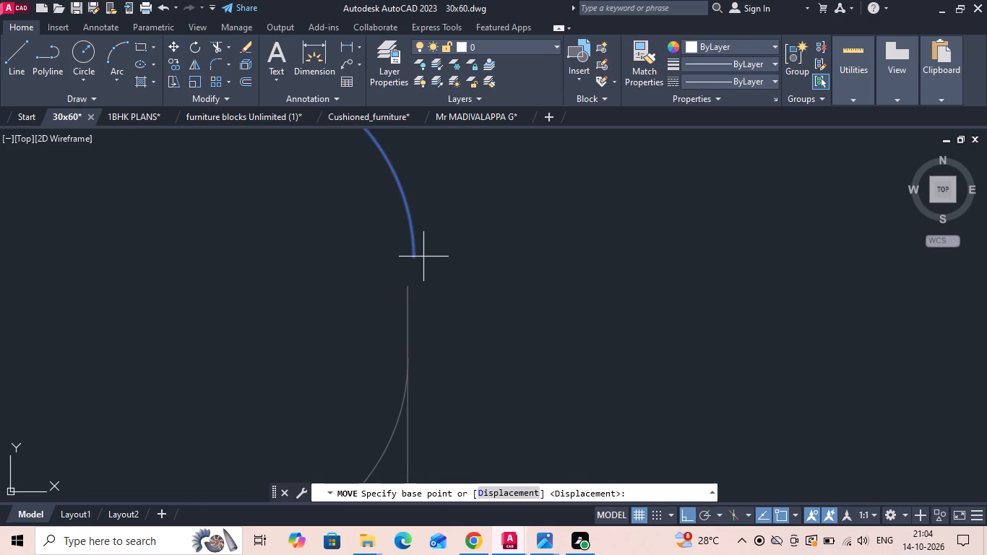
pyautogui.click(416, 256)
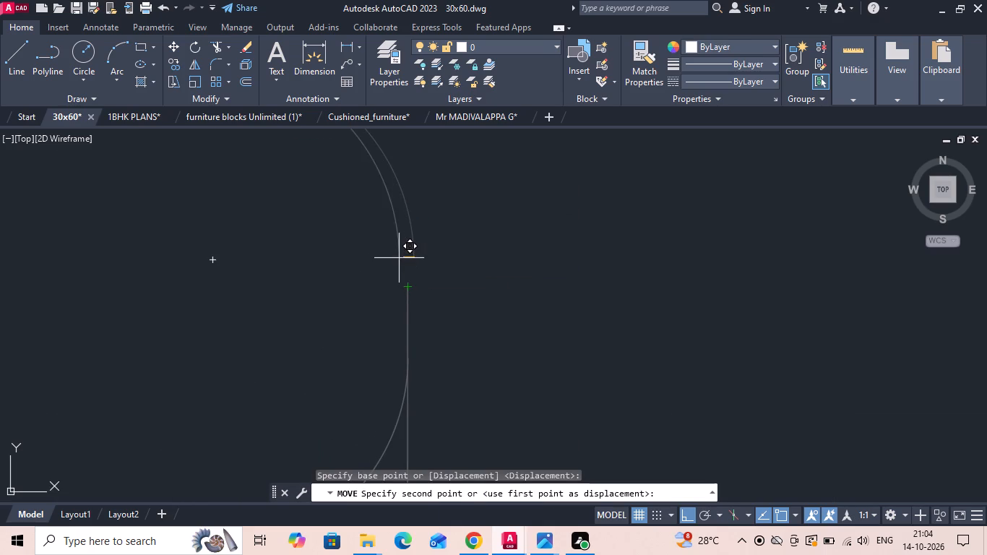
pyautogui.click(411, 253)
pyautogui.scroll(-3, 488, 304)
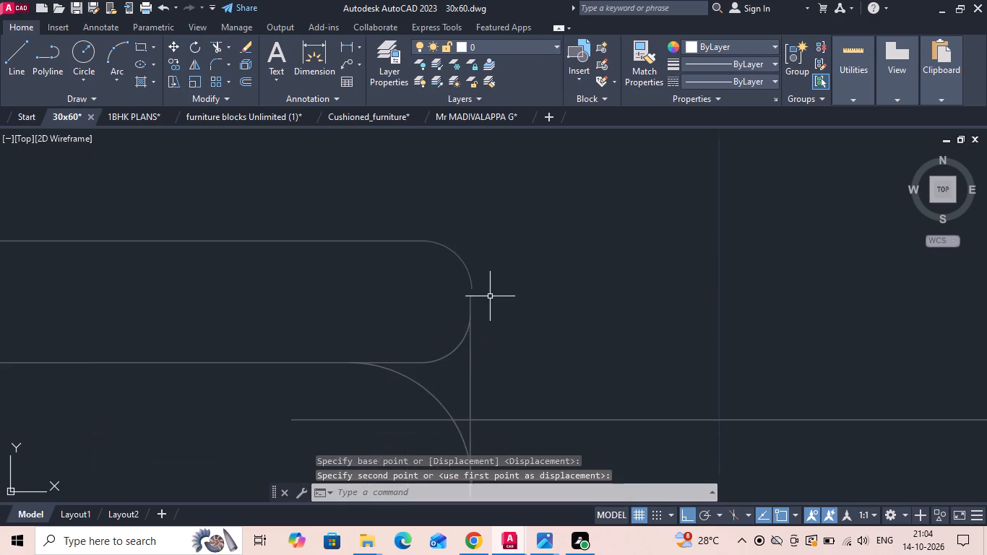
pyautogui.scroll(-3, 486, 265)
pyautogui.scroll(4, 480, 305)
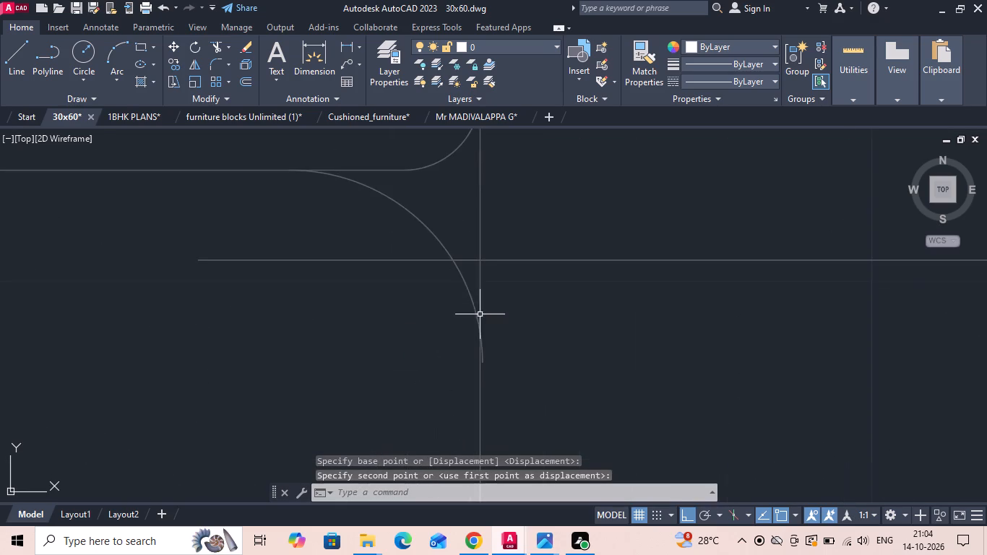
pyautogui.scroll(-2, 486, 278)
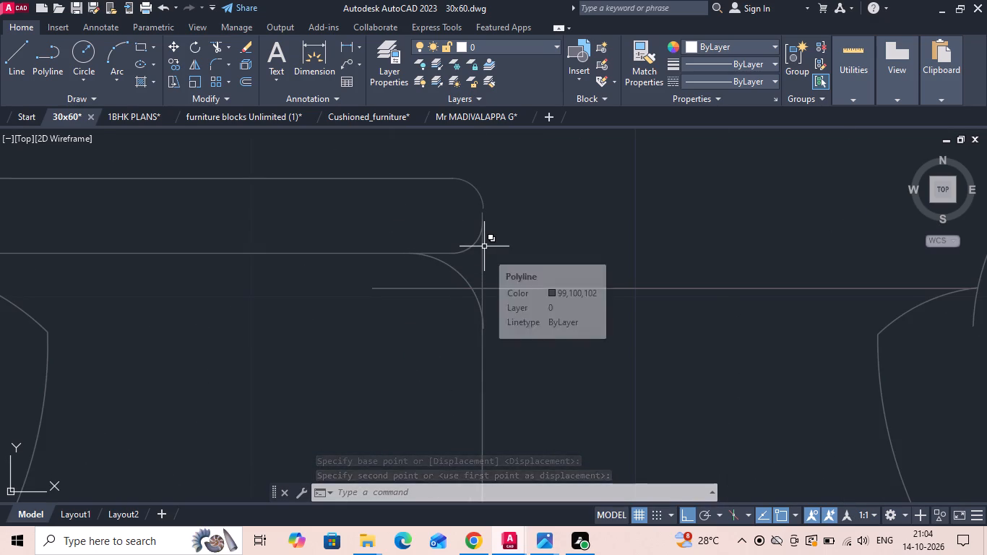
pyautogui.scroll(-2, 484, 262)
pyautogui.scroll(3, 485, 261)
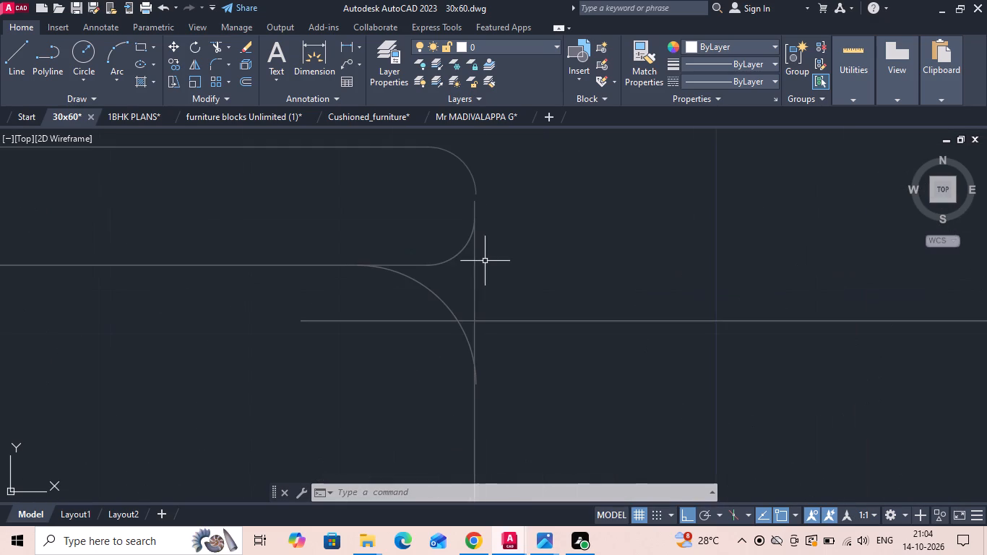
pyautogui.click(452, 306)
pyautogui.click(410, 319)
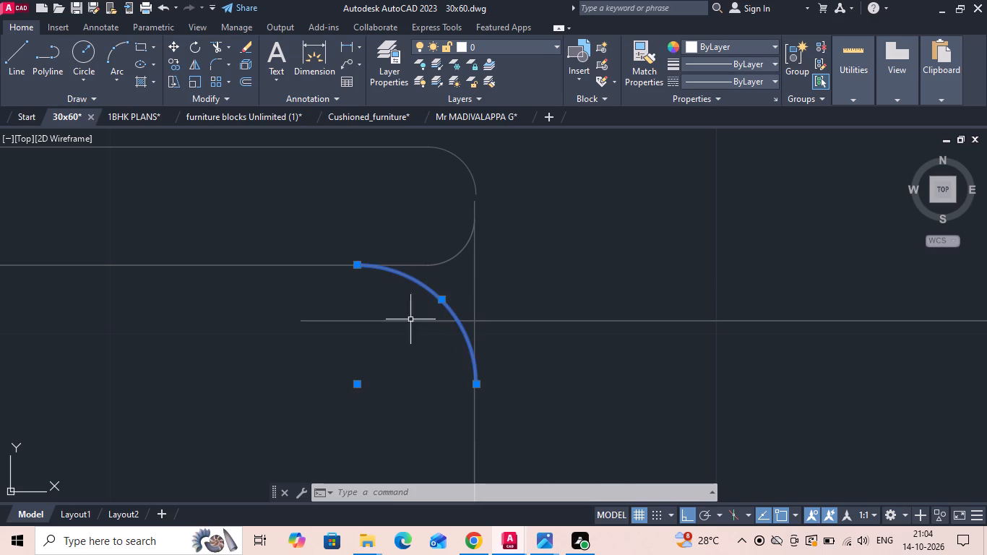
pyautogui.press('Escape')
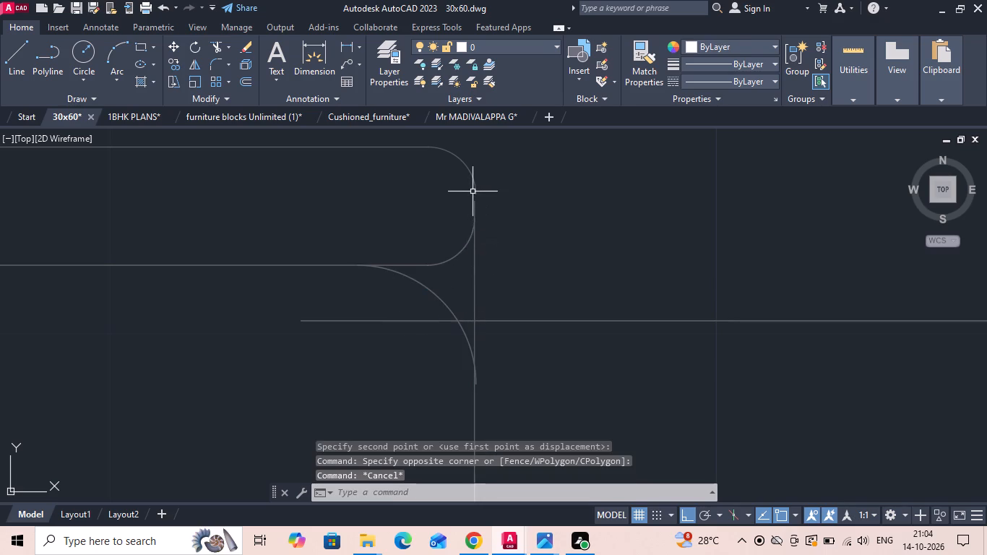
# Move the back cushion's rear corner arc by its lower end onto the upper end of the adjoining vertical edge.
pyautogui.scroll(1, 473, 191)
pyautogui.click(477, 190)
pyautogui.rightClick(478, 192)
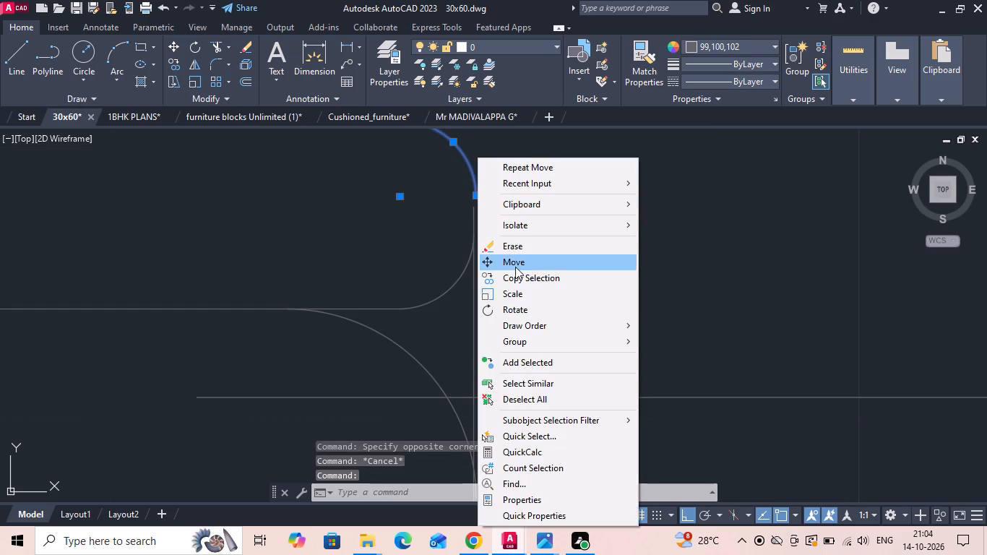
pyautogui.click(515, 264)
pyautogui.click(478, 197)
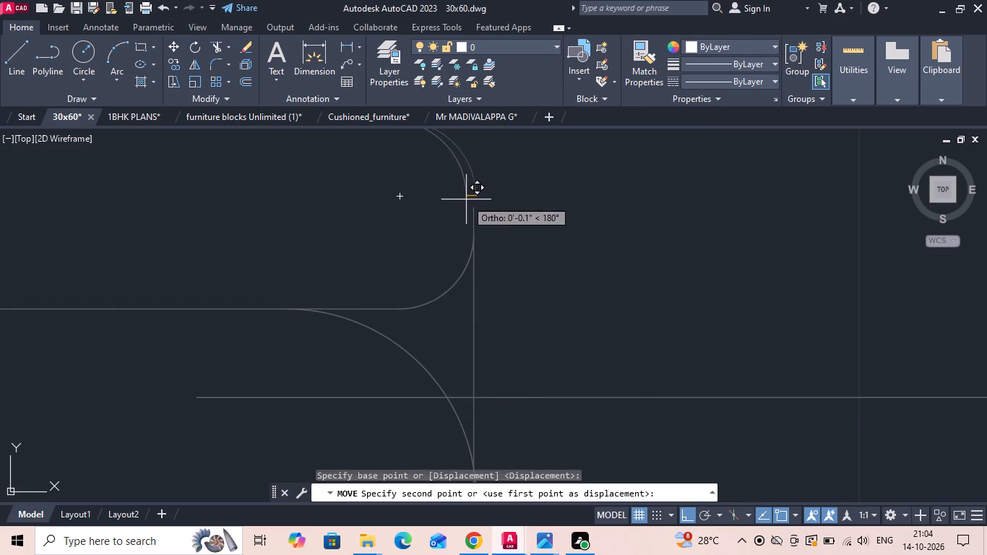
pyautogui.click(473, 207)
# Move the rear corner arc straight toward the sofa's rear so its upper end meets the cushion's long rear edge.
pyautogui.scroll(-1, 454, 246)
pyautogui.scroll(-2, 501, 163)
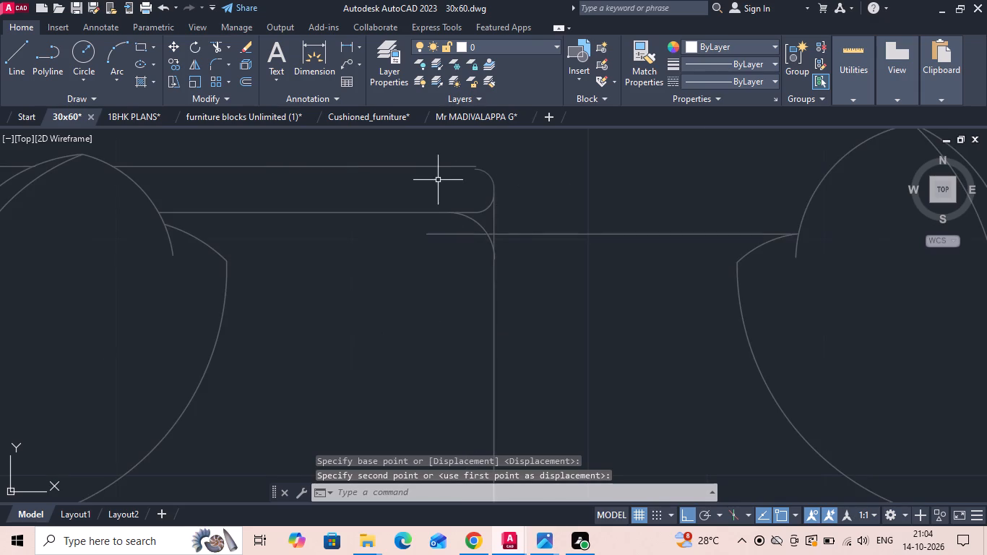
pyautogui.scroll(2, 442, 166)
pyautogui.scroll(2, 540, 175)
pyautogui.moveTo(516, 167); pyautogui.dragTo(515, 173)
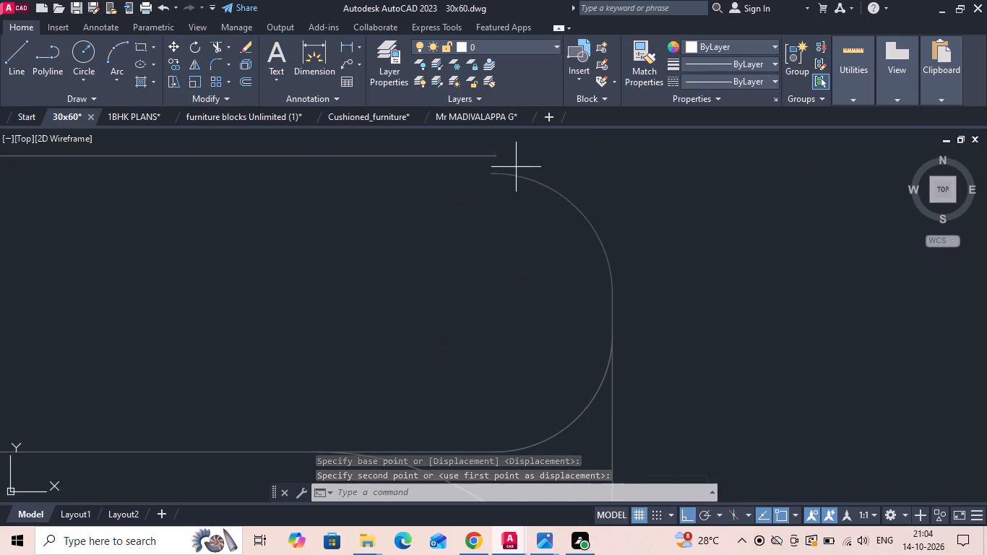
pyautogui.moveTo(515, 173); pyautogui.dragTo(507, 199)
pyautogui.click(504, 206)
pyautogui.rightClick(504, 207)
pyautogui.click(522, 261)
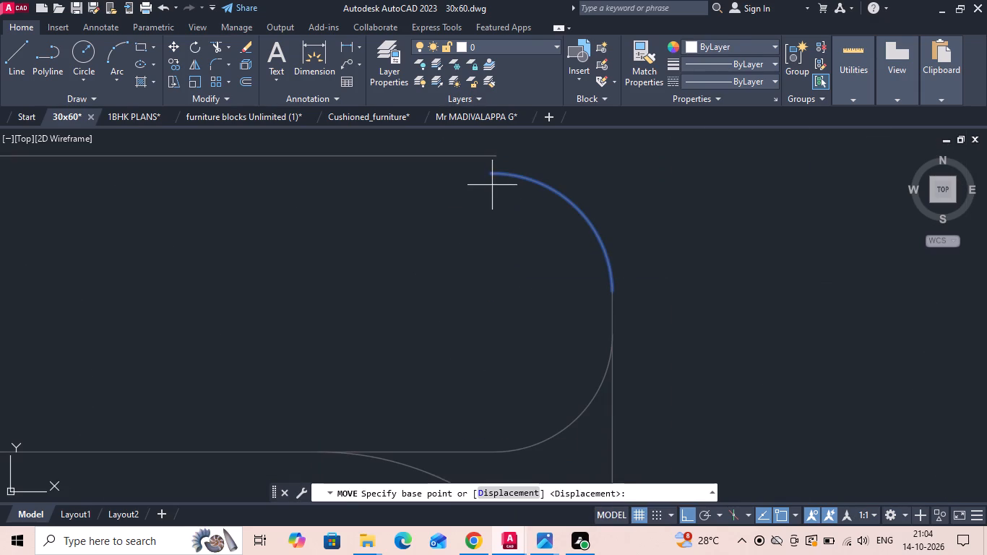
pyautogui.click(491, 176)
pyautogui.click(488, 158)
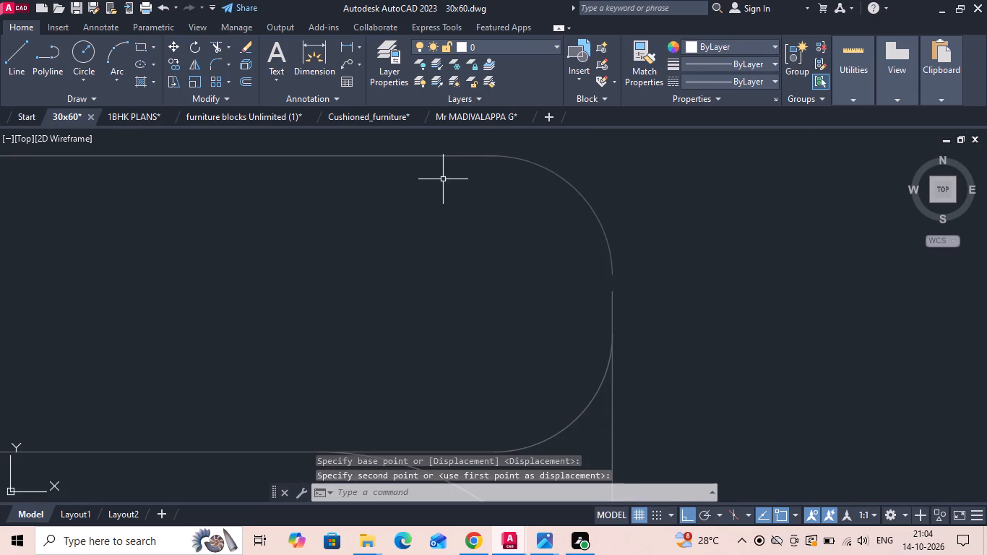
# Stretch the upper end of the vertical edge between the seats to meet the rear corner arc's lower end.
pyautogui.moveTo(715, 434); pyautogui.dragTo(583, 465)
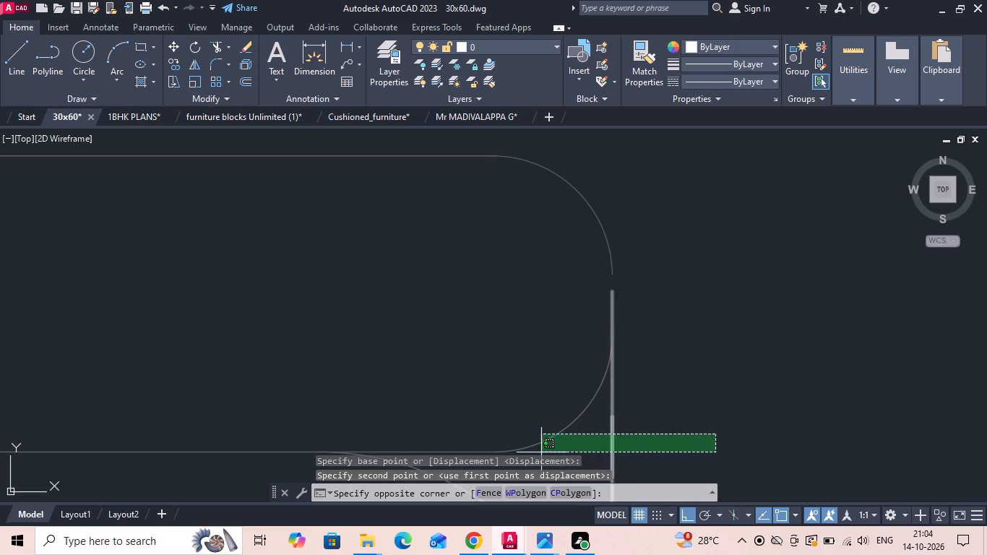
pyautogui.click(541, 452)
pyautogui.click(613, 290)
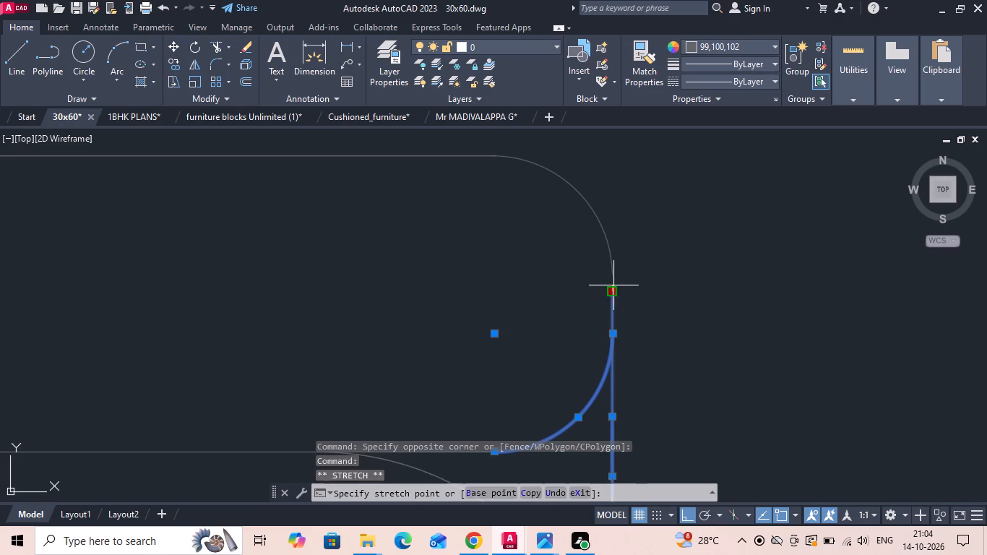
pyautogui.click(613, 272)
pyautogui.press('Escape')
# Mirror the back cushion's two long edges and rounded end about the vertical edge between the seats, keeping the originals.
pyautogui.scroll(-6, 492, 262)
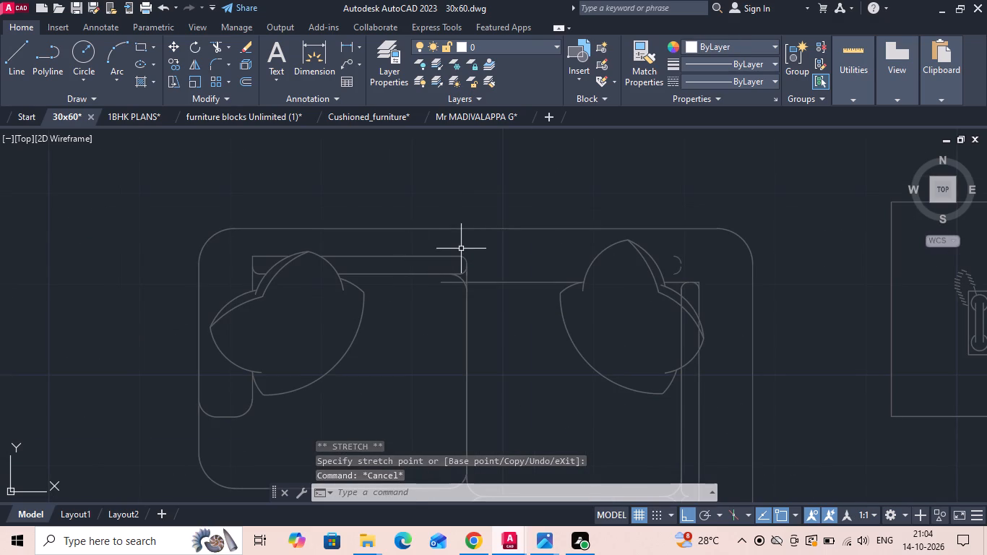
pyautogui.scroll(2, 461, 249)
pyautogui.moveTo(462, 261); pyautogui.dragTo(462, 267)
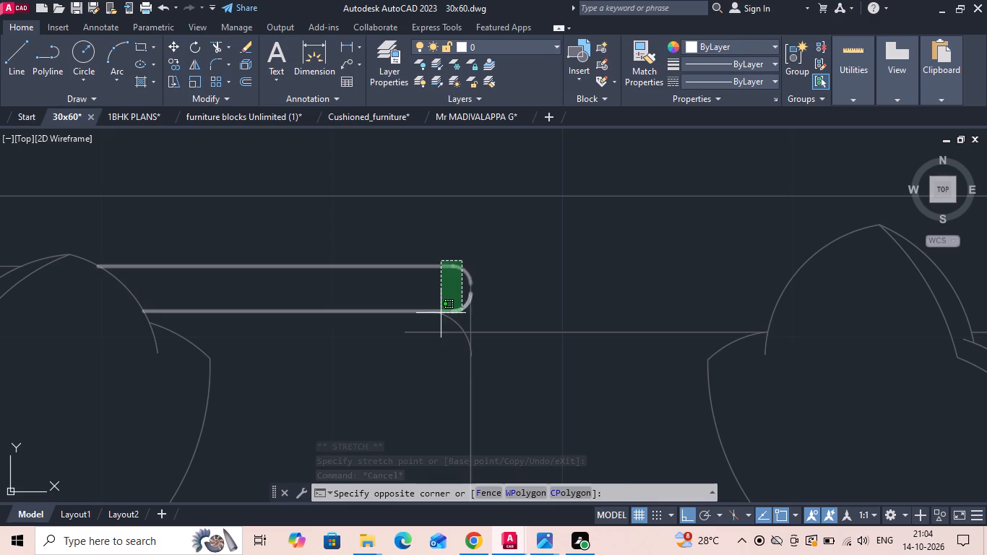
pyautogui.click(441, 313)
pyautogui.write('MI')
pyautogui.press('space')
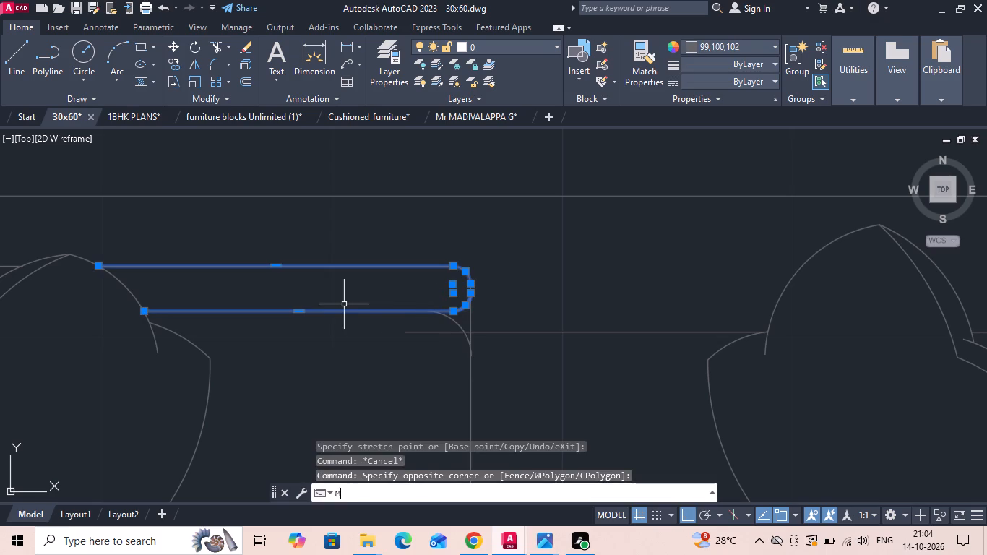
pyautogui.scroll(3, 478, 298)
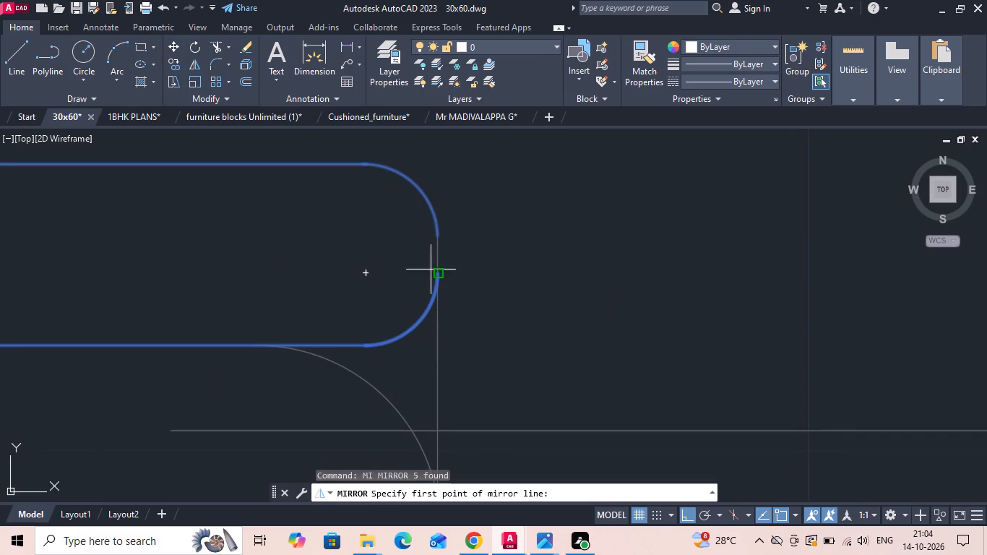
pyautogui.click(441, 272)
pyautogui.scroll(-3, 441, 272)
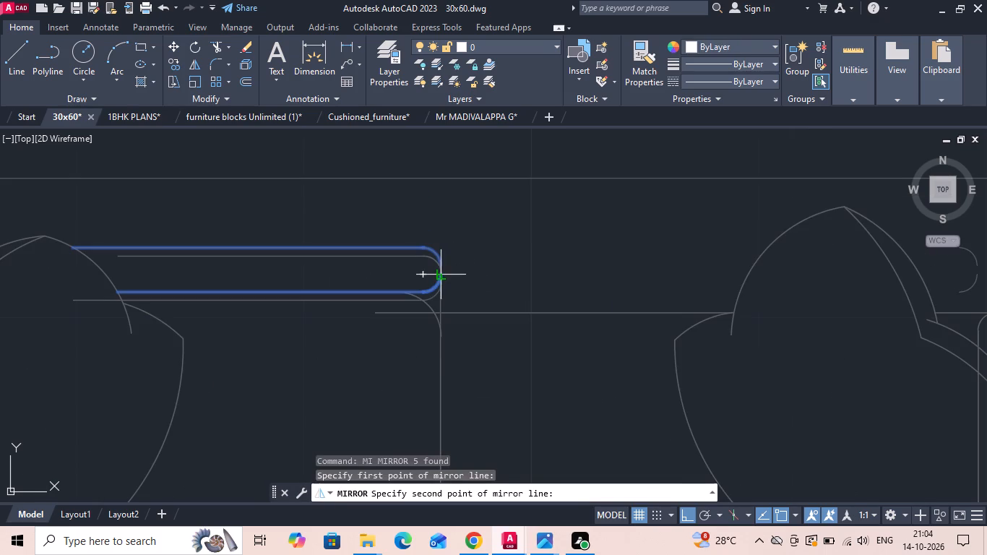
pyautogui.click(389, 353)
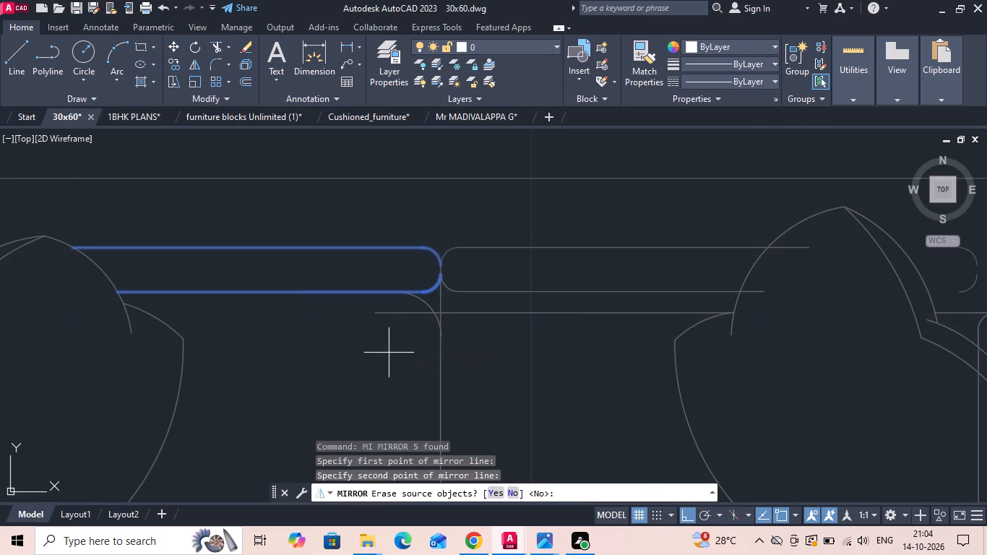
pyautogui.write('N')
pyautogui.press('space')
pyautogui.scroll(-2, 338, 322)
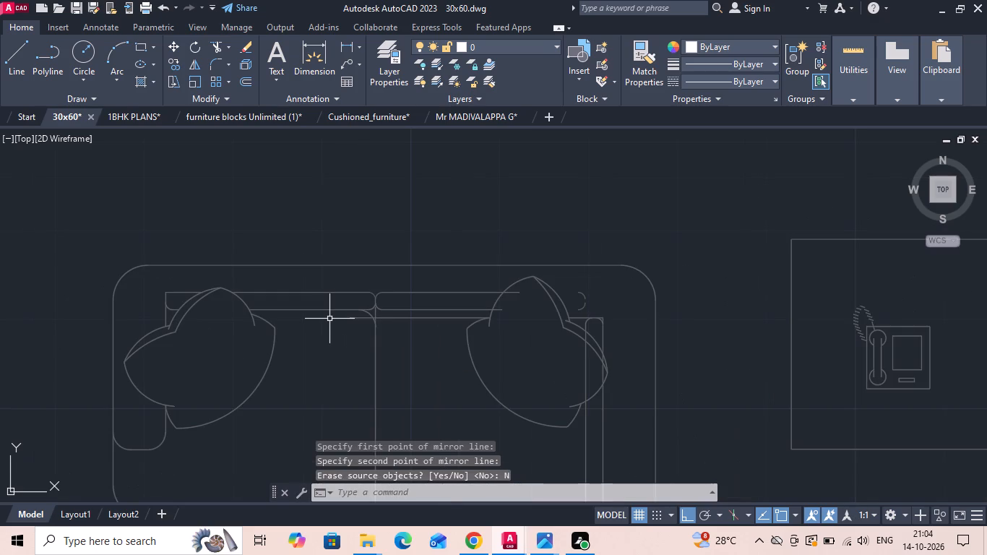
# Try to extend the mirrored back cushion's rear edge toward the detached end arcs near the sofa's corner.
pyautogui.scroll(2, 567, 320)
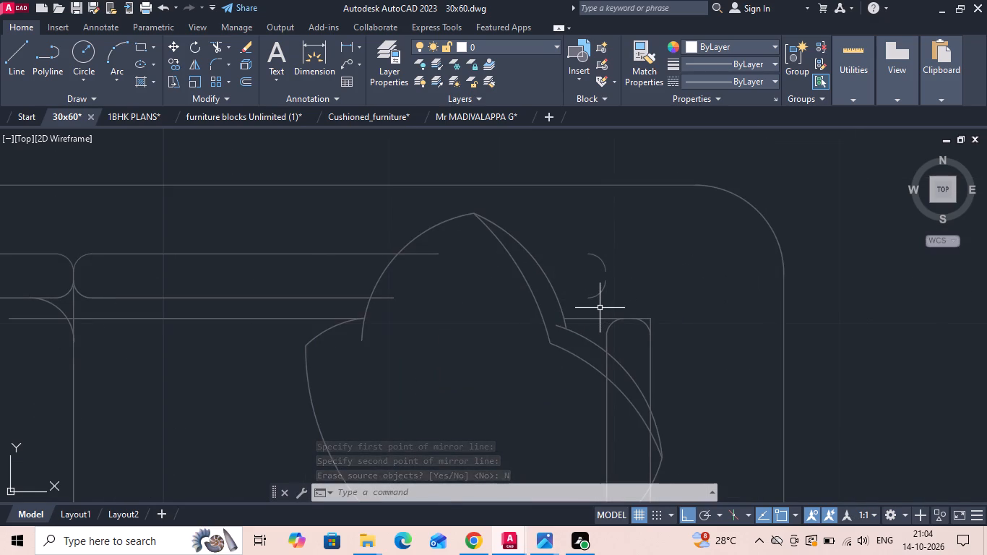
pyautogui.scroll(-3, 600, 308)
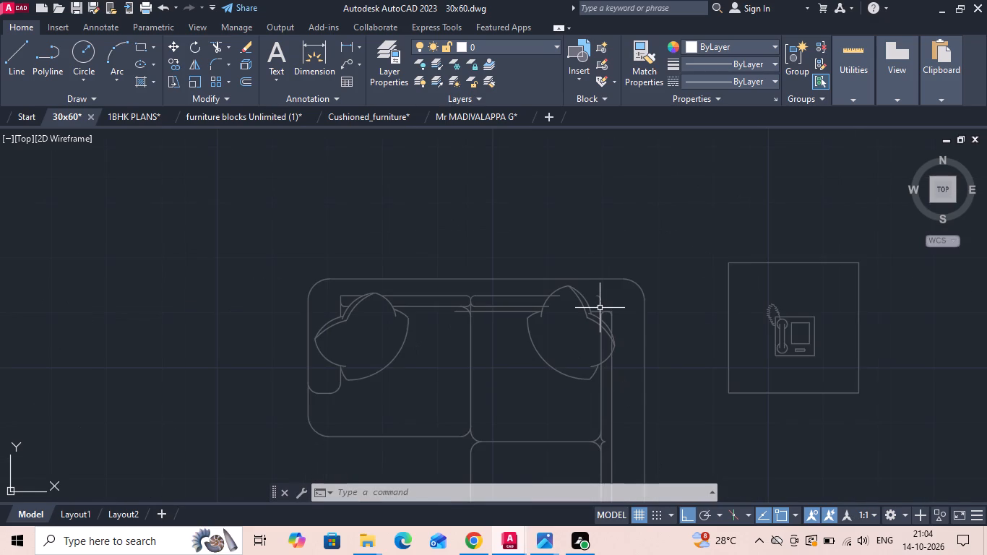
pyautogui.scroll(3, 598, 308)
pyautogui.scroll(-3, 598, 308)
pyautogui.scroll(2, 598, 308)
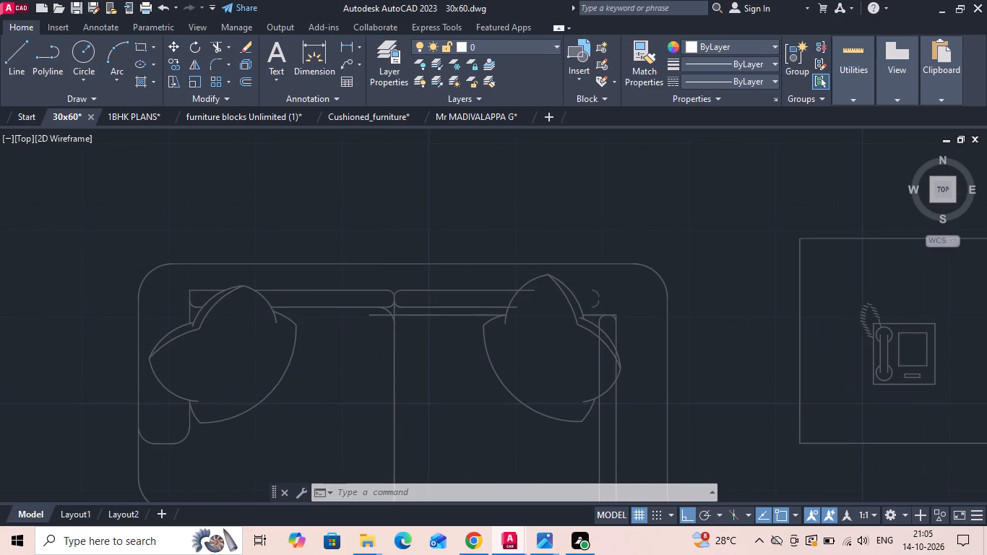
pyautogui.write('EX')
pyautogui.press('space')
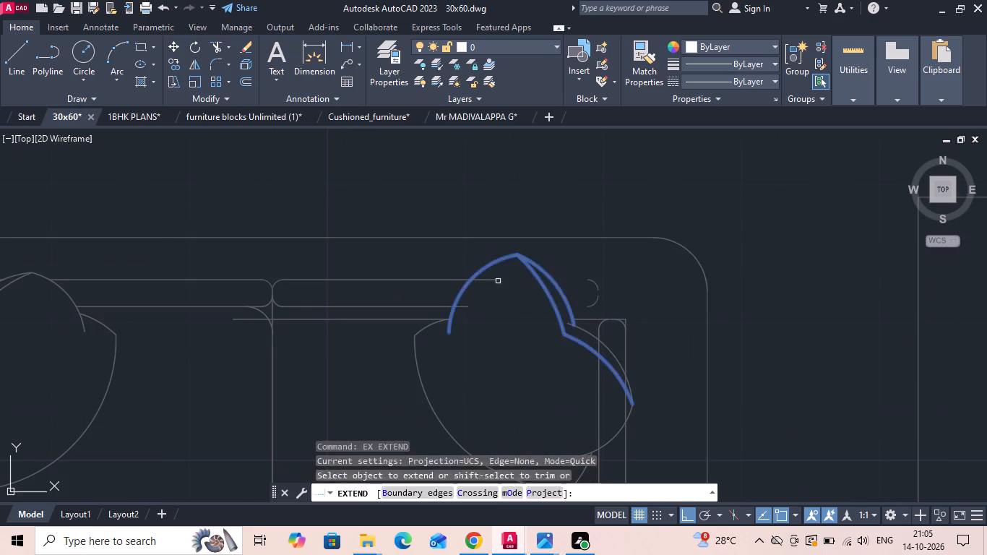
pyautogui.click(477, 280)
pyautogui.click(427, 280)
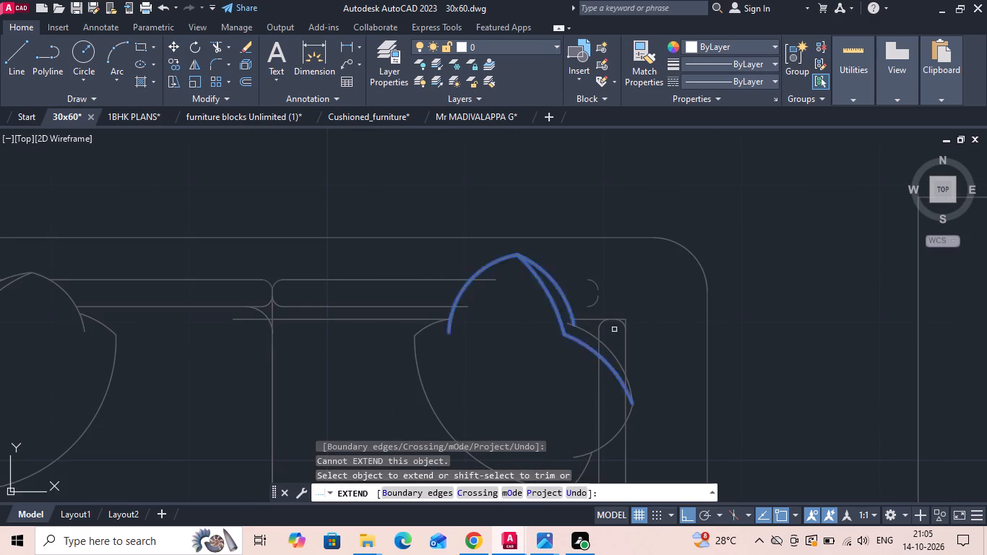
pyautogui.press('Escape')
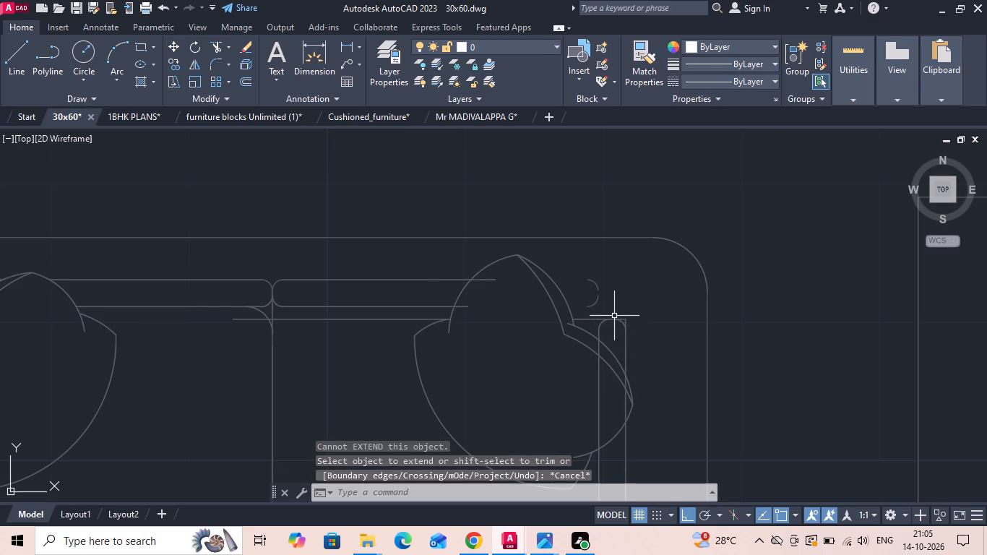
# Move the vertical back cushion's two end arcs and attached short edge straight back, level with the horizontal cushion's rear edge.
pyautogui.scroll(2, 614, 315)
pyautogui.click(578, 340)
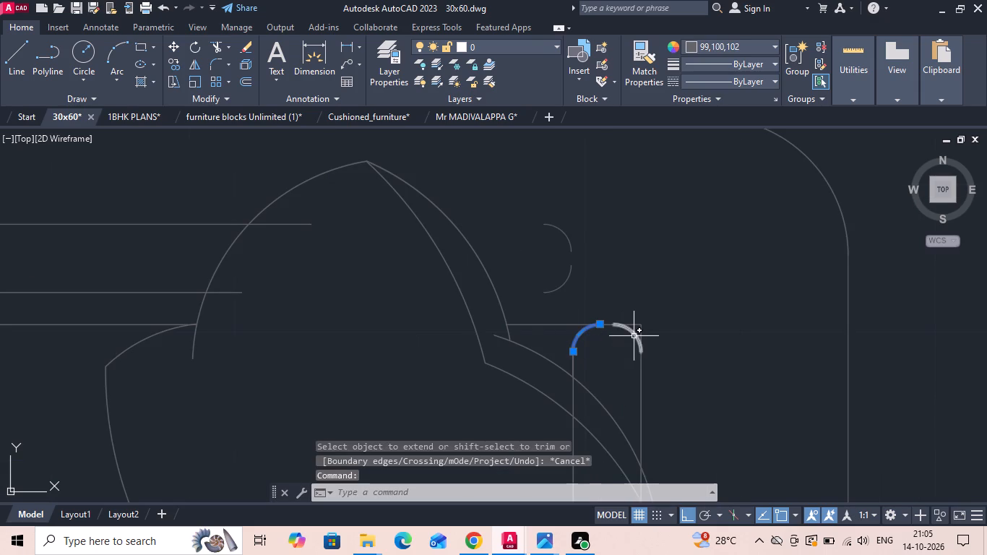
pyautogui.click(635, 335)
pyautogui.rightClick(631, 275)
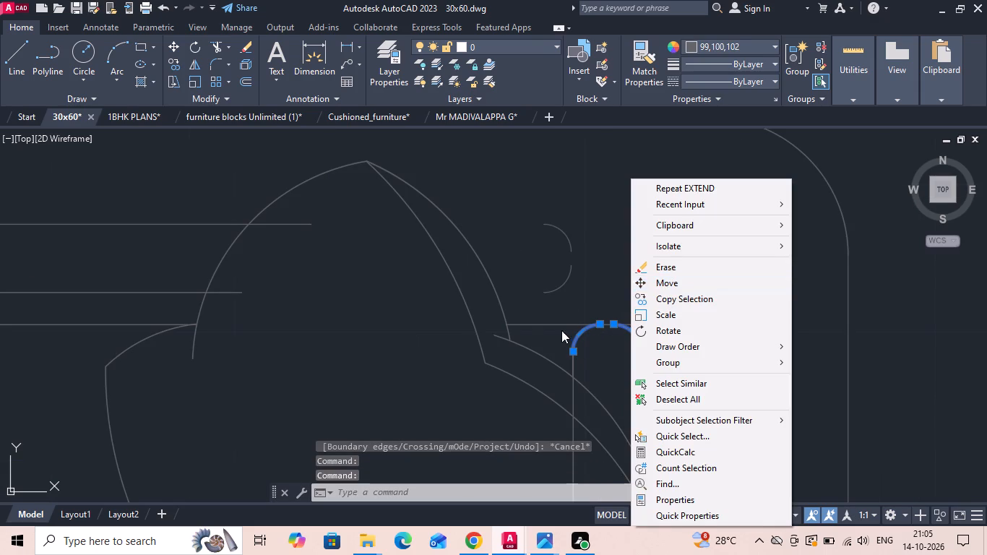
pyautogui.click(559, 325)
pyautogui.rightClick(559, 323)
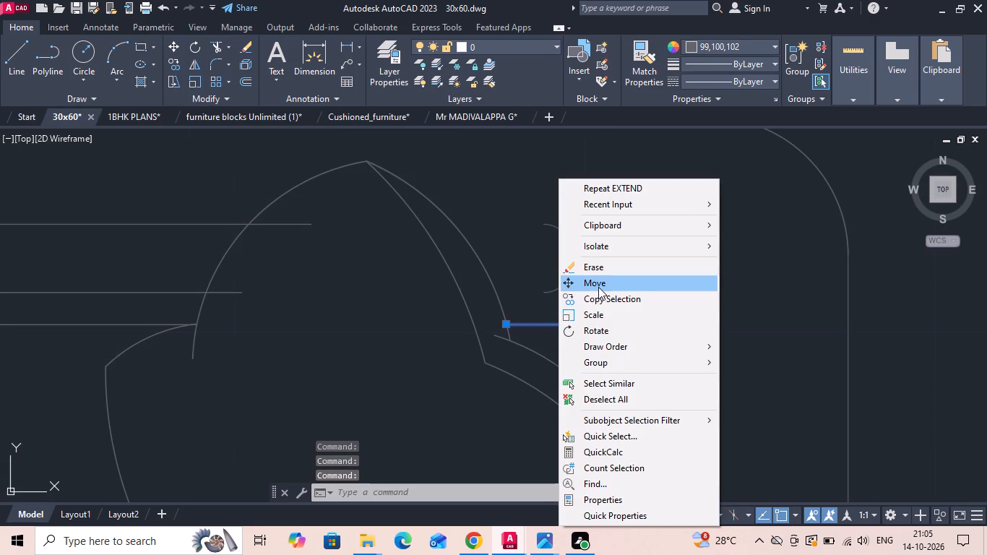
pyautogui.click(598, 287)
pyautogui.click(644, 324)
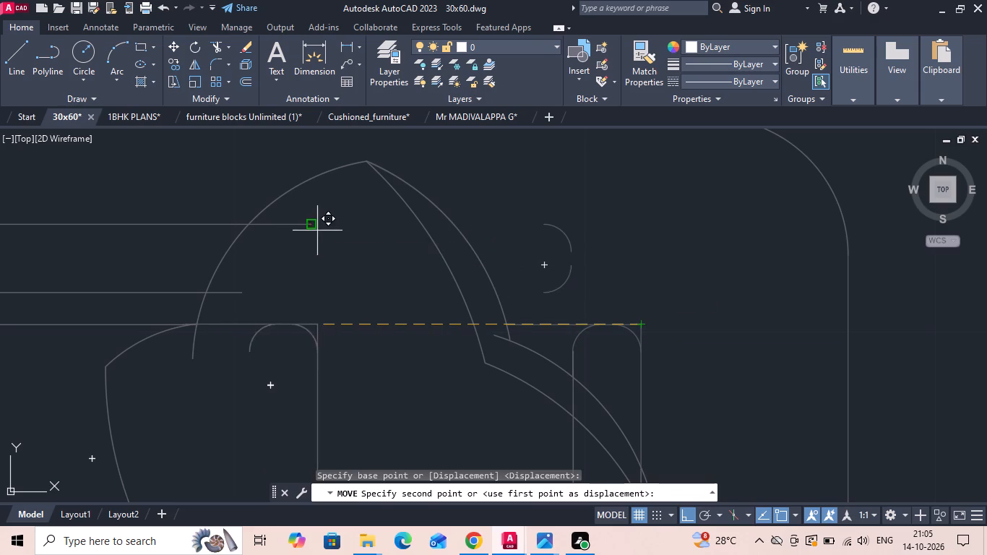
pyautogui.click(616, 225)
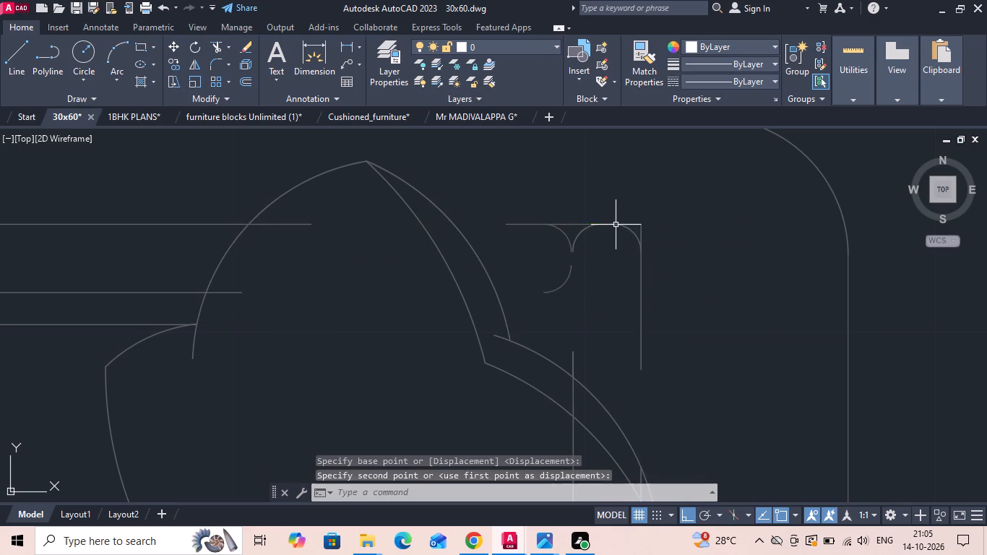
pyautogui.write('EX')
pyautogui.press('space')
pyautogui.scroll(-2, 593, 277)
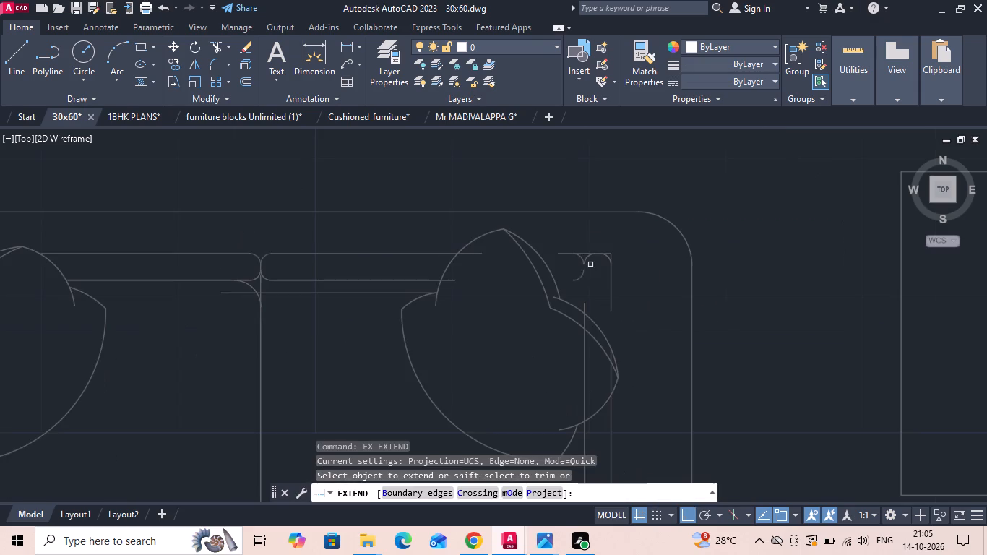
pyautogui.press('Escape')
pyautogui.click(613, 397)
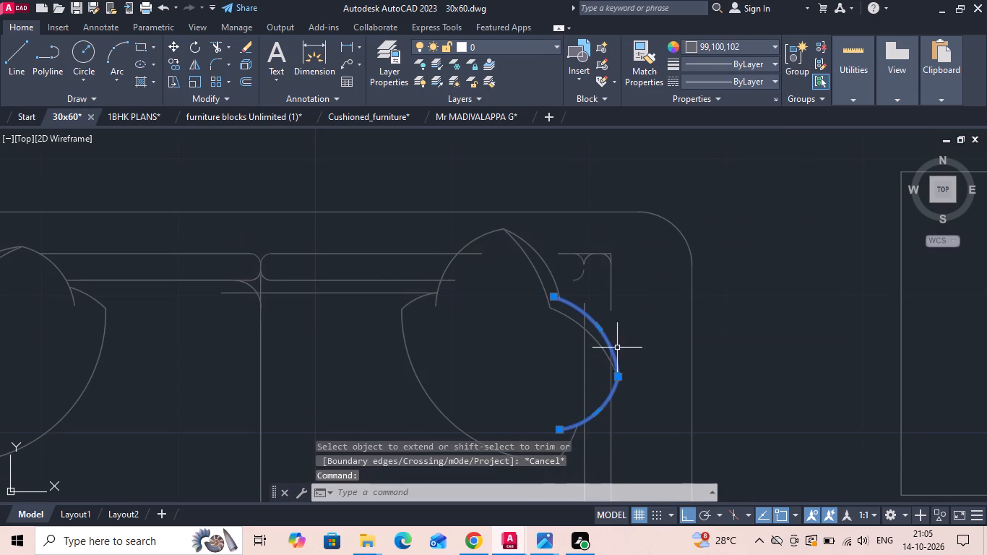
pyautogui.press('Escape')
# Stretch the vertical back cushion's outer and inner long edges up to its relocated rounded end at the sofa's corner.
pyautogui.click(615, 420)
pyautogui.click(605, 429)
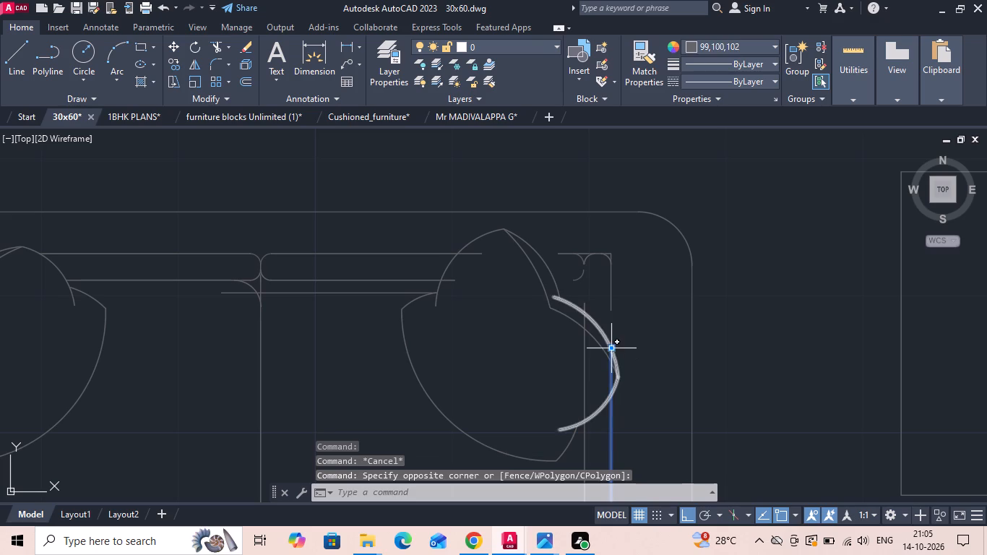
pyautogui.click(613, 348)
pyautogui.scroll(2, 614, 278)
pyautogui.click(606, 211)
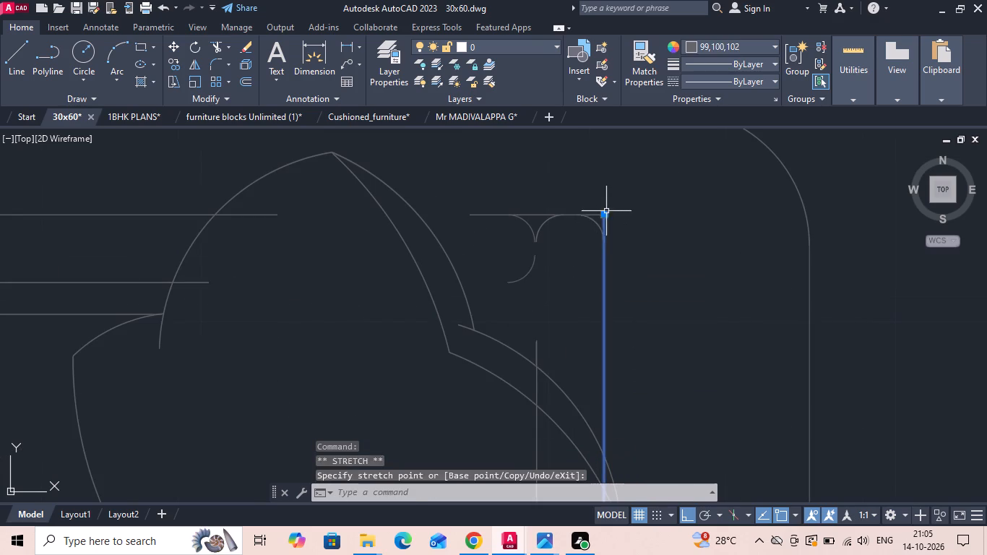
pyautogui.press('Escape')
pyautogui.scroll(-1, 605, 272)
pyautogui.click(561, 322)
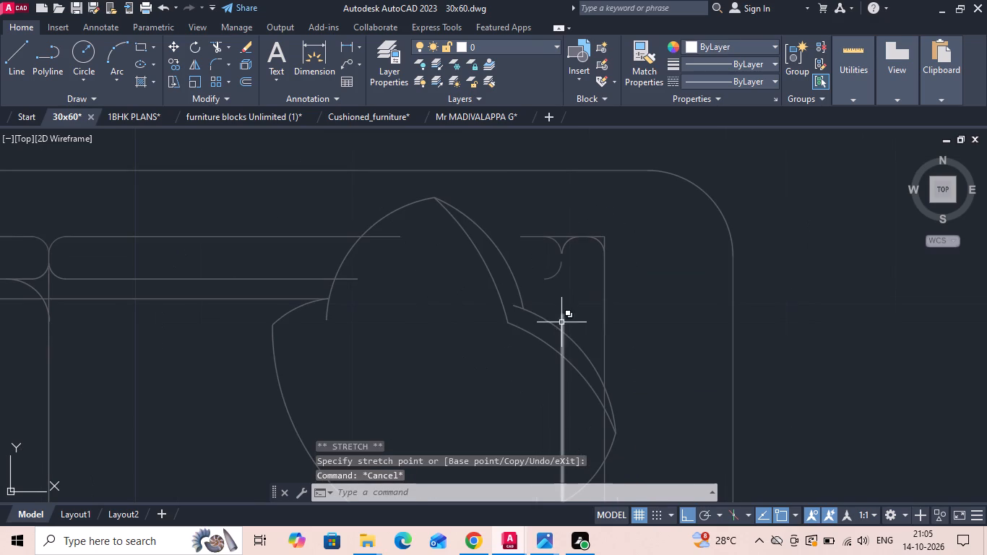
pyautogui.click(563, 315)
pyautogui.scroll(2, 564, 265)
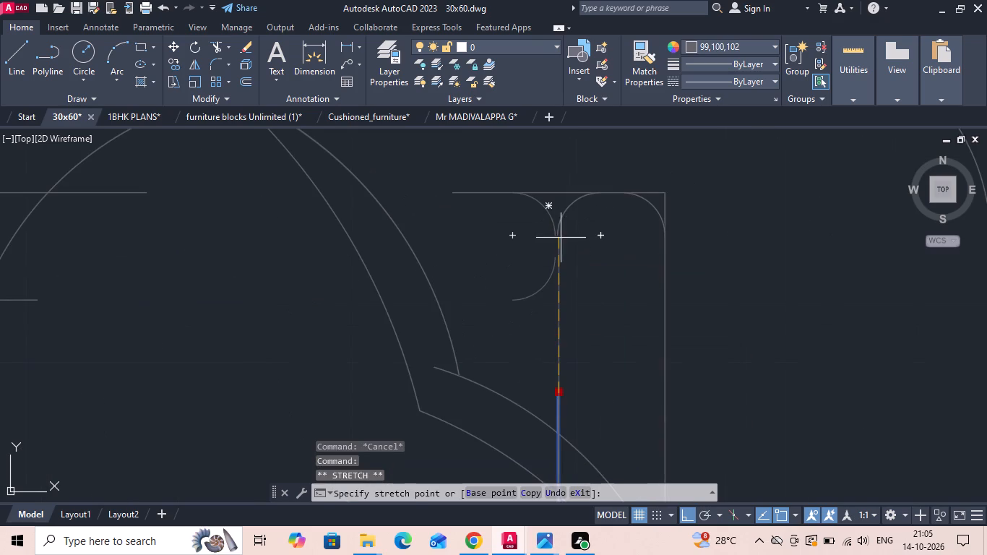
pyautogui.click(561, 237)
pyautogui.scroll(-2, 579, 296)
pyautogui.press('Escape')
# Stretch the mirrored horizontal back cushion's rear and front edges to reach the detached end arcs near the sofa's corner.
pyautogui.click(405, 259)
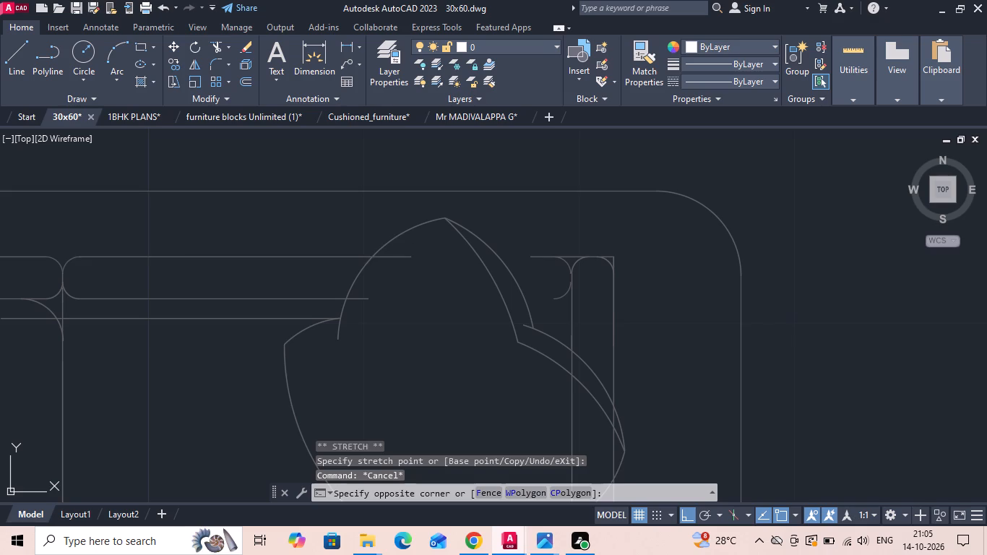
pyautogui.click(399, 252)
pyautogui.click(413, 257)
pyautogui.scroll(1, 542, 271)
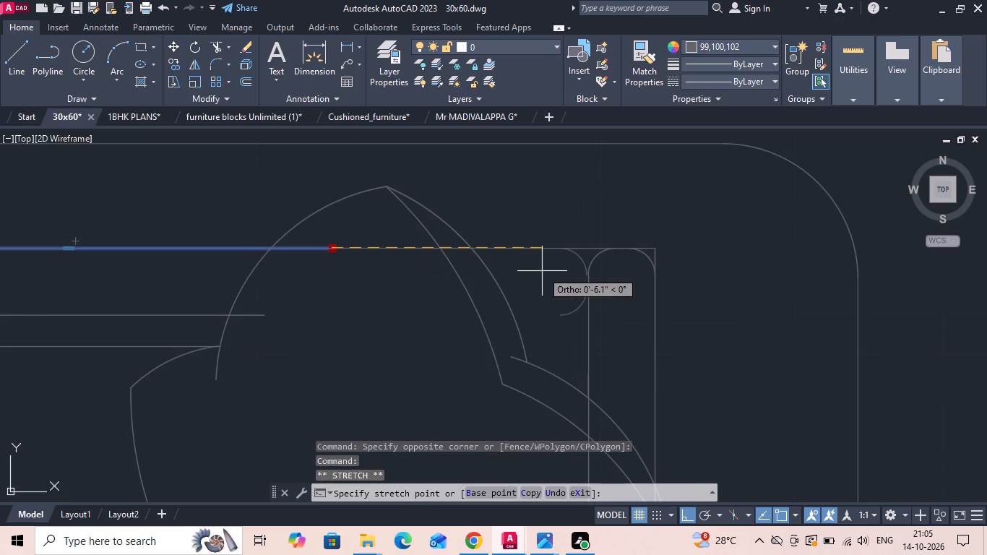
pyautogui.click(535, 249)
pyautogui.press('Escape')
pyautogui.click(268, 317)
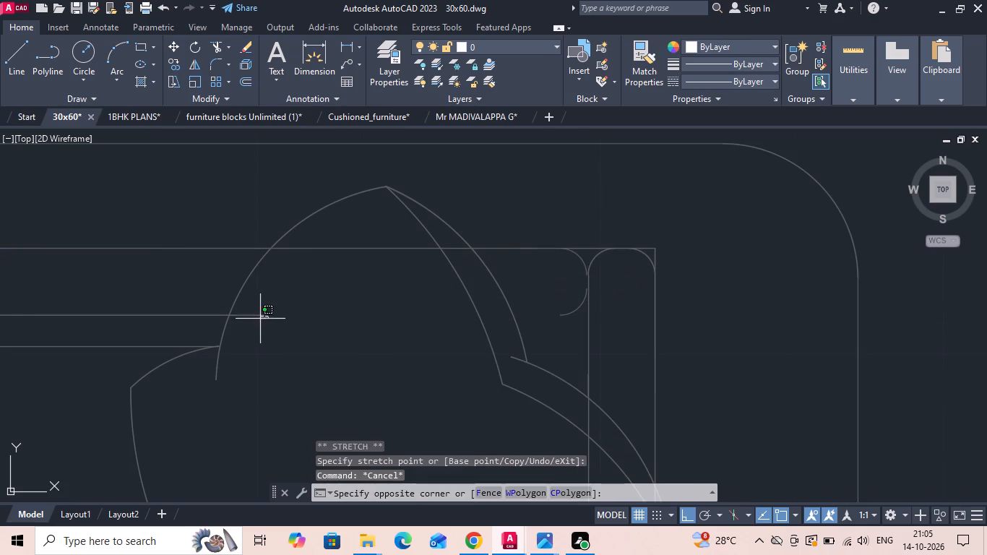
pyautogui.click(260, 319)
pyautogui.click(259, 314)
pyautogui.click(267, 316)
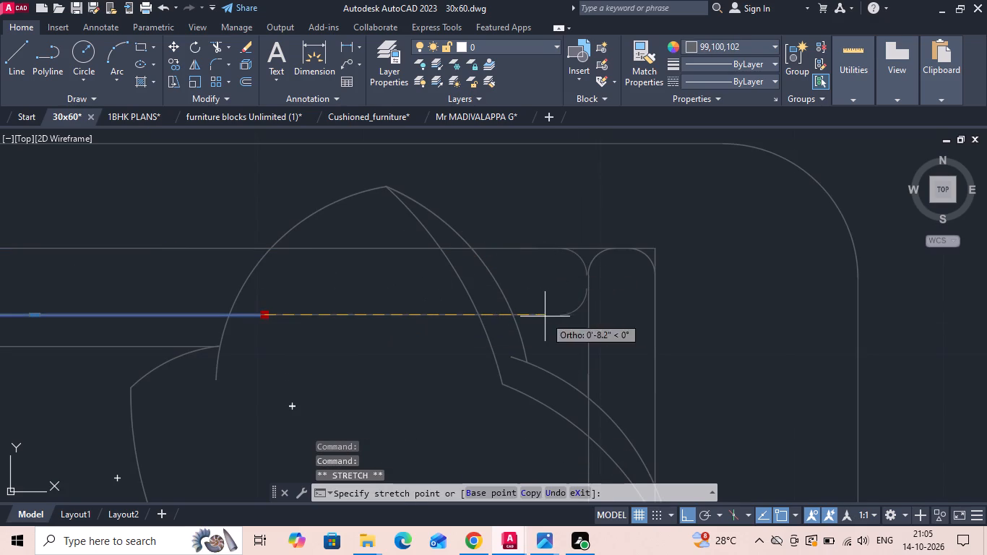
pyautogui.click(563, 317)
pyautogui.press('Escape')
# Stretch the upper end of the vertical back cushion's inner edge sideways to coincide with its corner arc's lower end.
pyautogui.scroll(3, 584, 299)
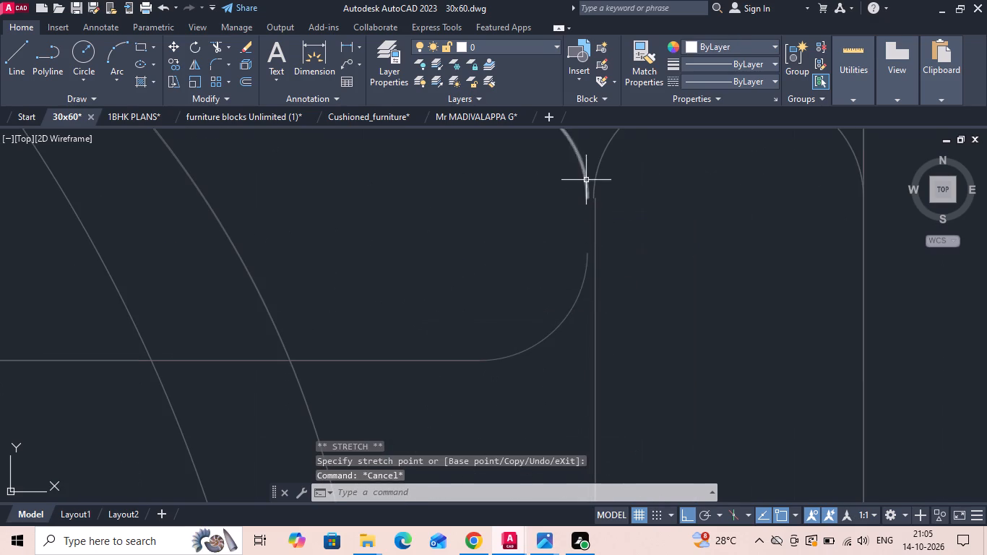
pyautogui.scroll(1, 605, 168)
pyautogui.click(587, 238)
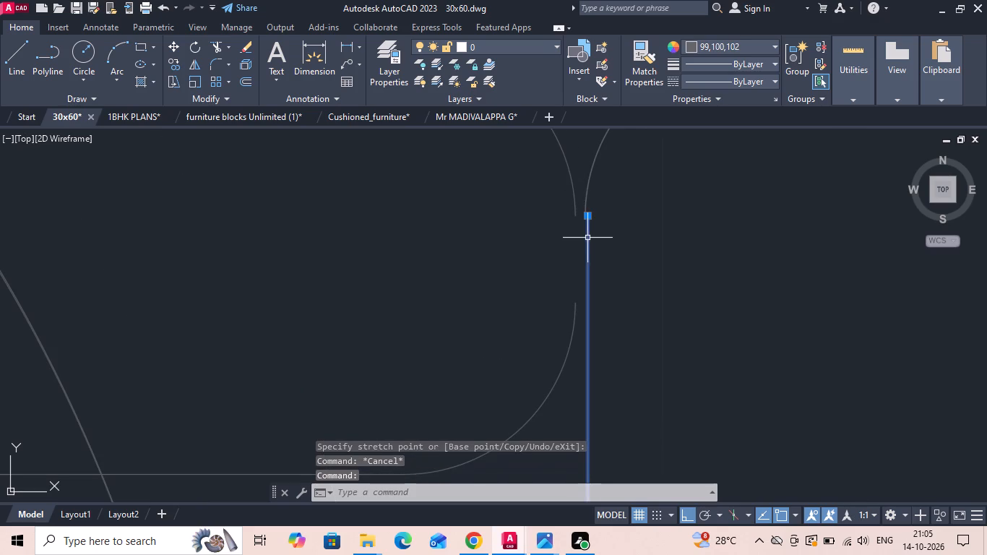
pyautogui.click(586, 212)
pyautogui.scroll(1, 584, 207)
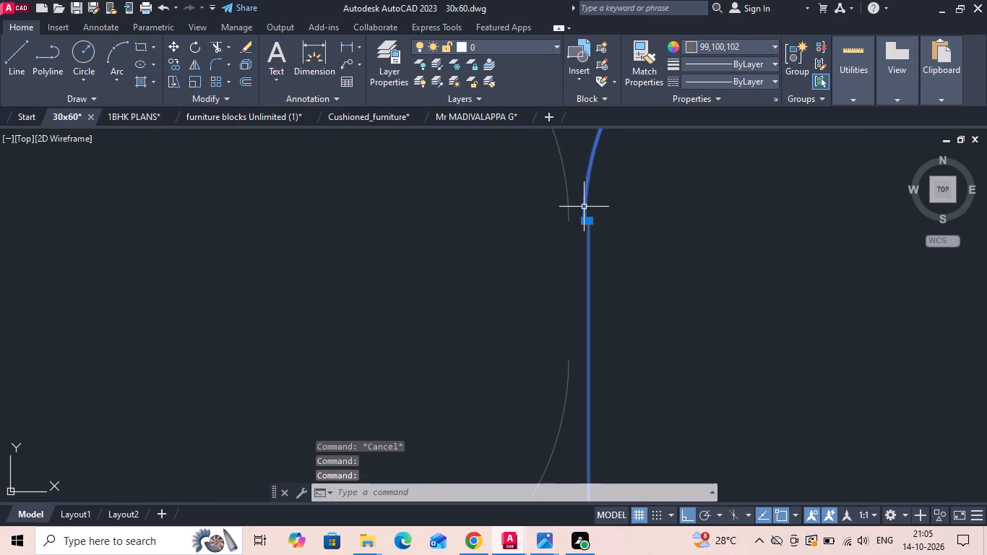
pyautogui.scroll(2, 584, 207)
pyautogui.press('Escape')
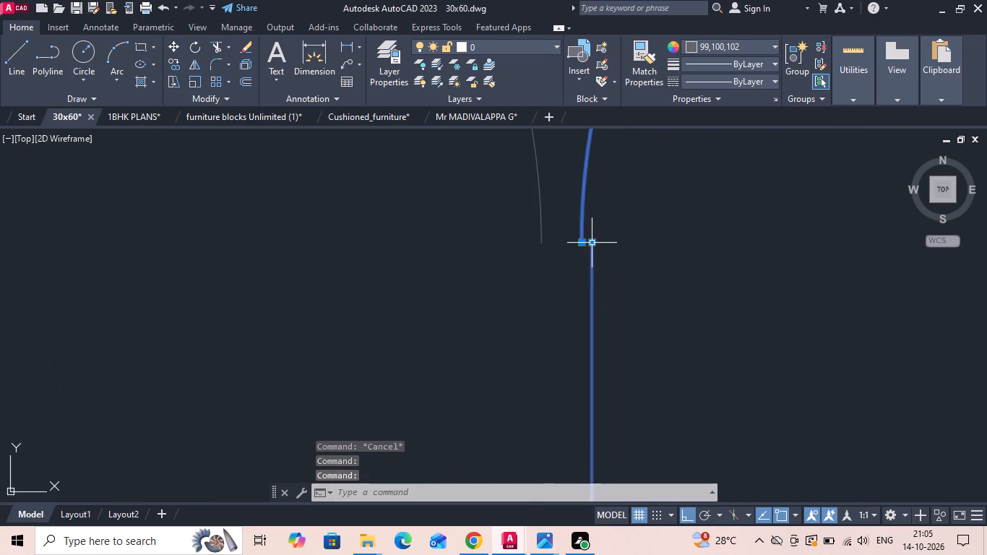
pyautogui.click(592, 241)
pyautogui.click(575, 242)
pyautogui.press('Escape')
# Move the horizontal back cushion's two corner-side end arcs sideways until they touch the vertical cushion's inner edge.
pyautogui.scroll(-1, 582, 267)
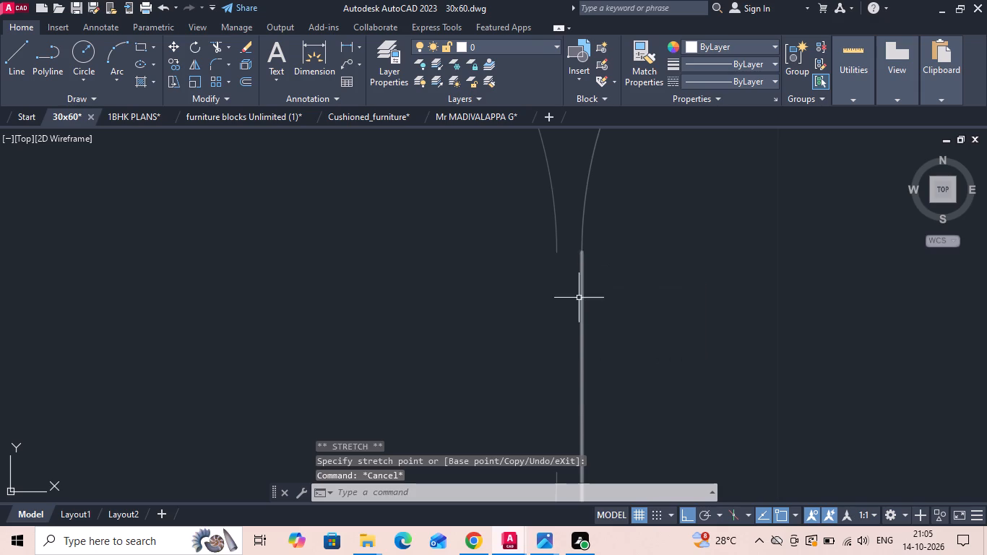
pyautogui.scroll(-3, 633, 395)
pyautogui.scroll(-2, 670, 298)
pyautogui.scroll(2, 621, 340)
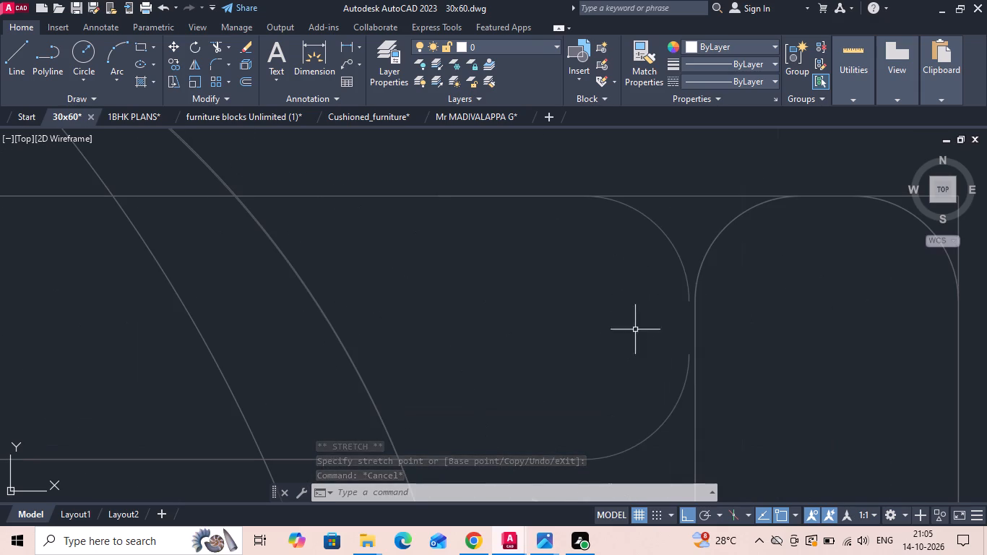
pyautogui.click(683, 251)
pyautogui.click(665, 268)
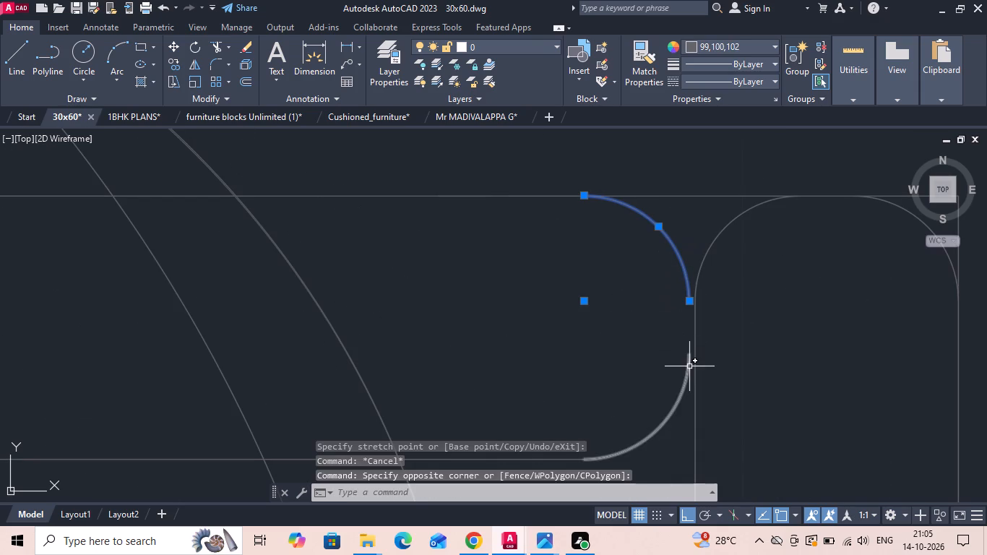
pyautogui.click(689, 366)
pyautogui.rightClick(625, 309)
pyautogui.click(639, 279)
pyautogui.scroll(1, 675, 284)
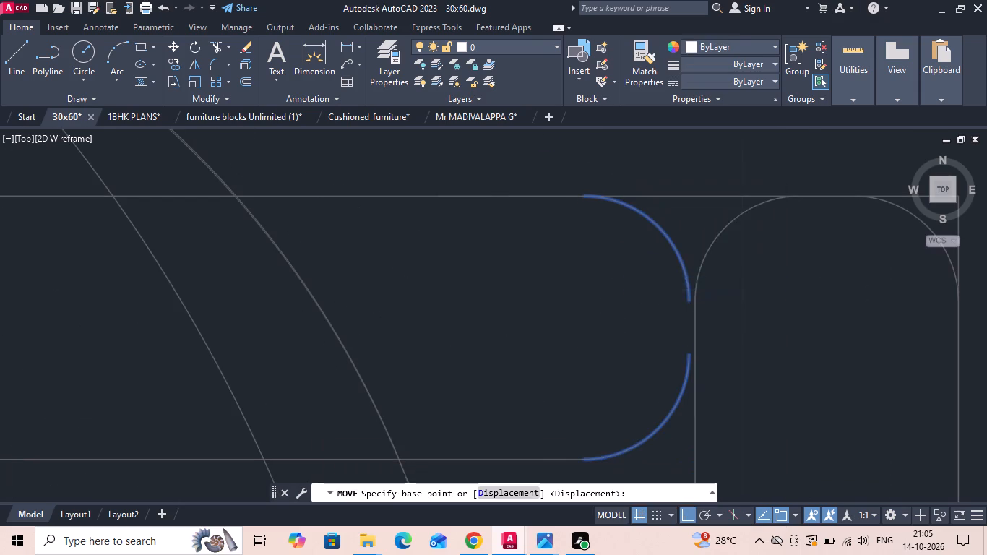
pyautogui.scroll(1, 675, 284)
pyautogui.click(707, 324)
pyautogui.click(723, 323)
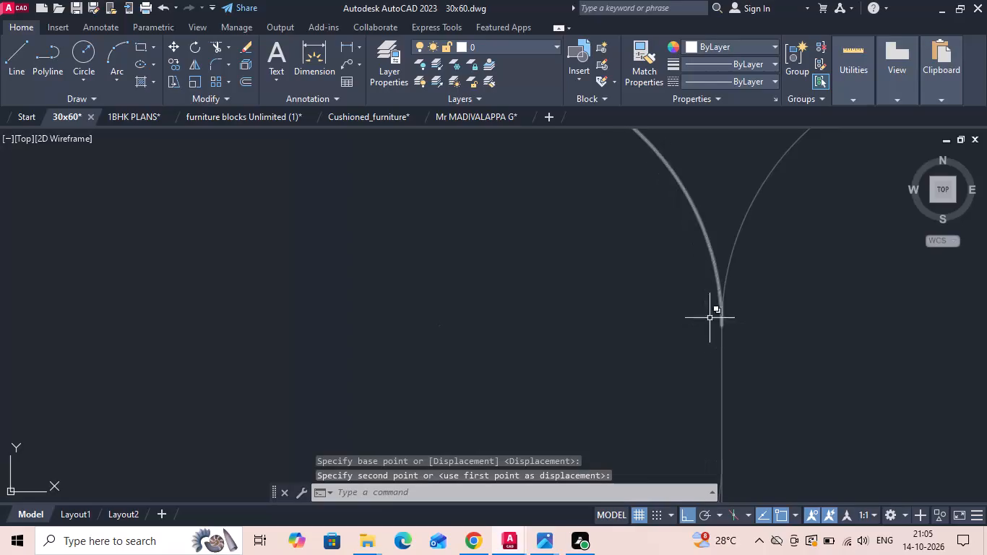
# Stretch the horizontal back cushion's front edge to meet the start of its shifted front end arc.
pyautogui.scroll(-3, 586, 260)
pyautogui.scroll(1, 556, 397)
pyautogui.moveTo(538, 382); pyautogui.dragTo(533, 372)
pyautogui.click(525, 344)
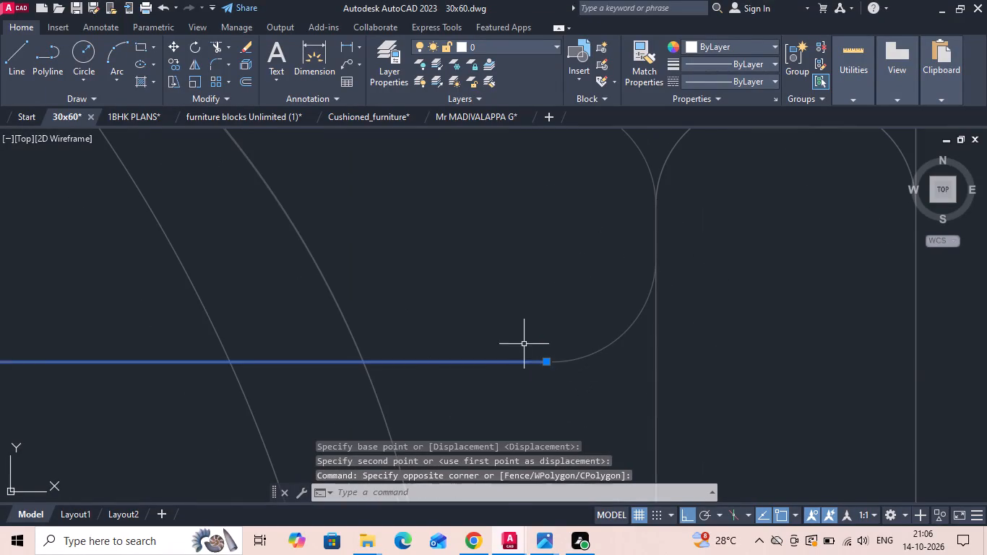
pyautogui.scroll(3, 535, 370)
pyautogui.click(579, 339)
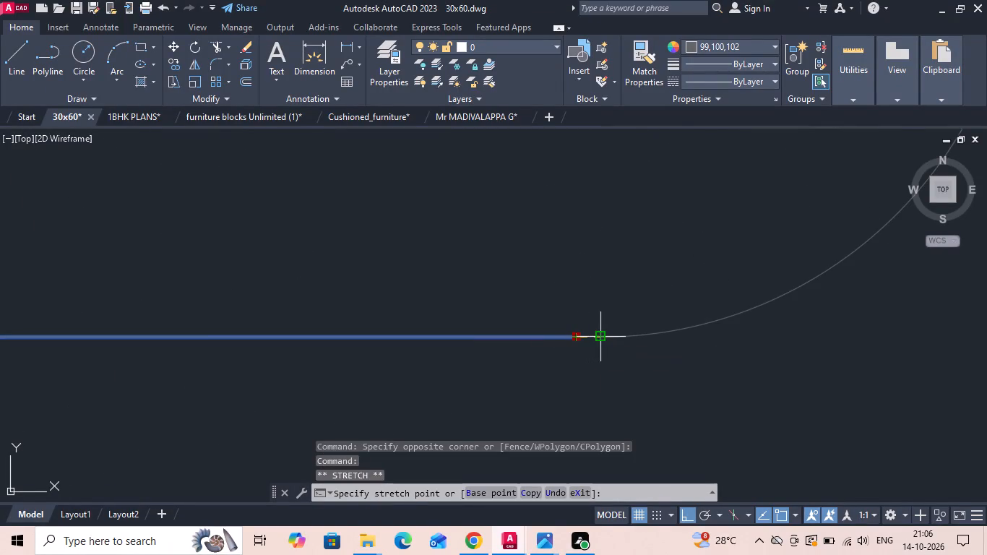
pyautogui.click(598, 339)
pyautogui.scroll(-7, 543, 351)
pyautogui.scroll(-2, 562, 285)
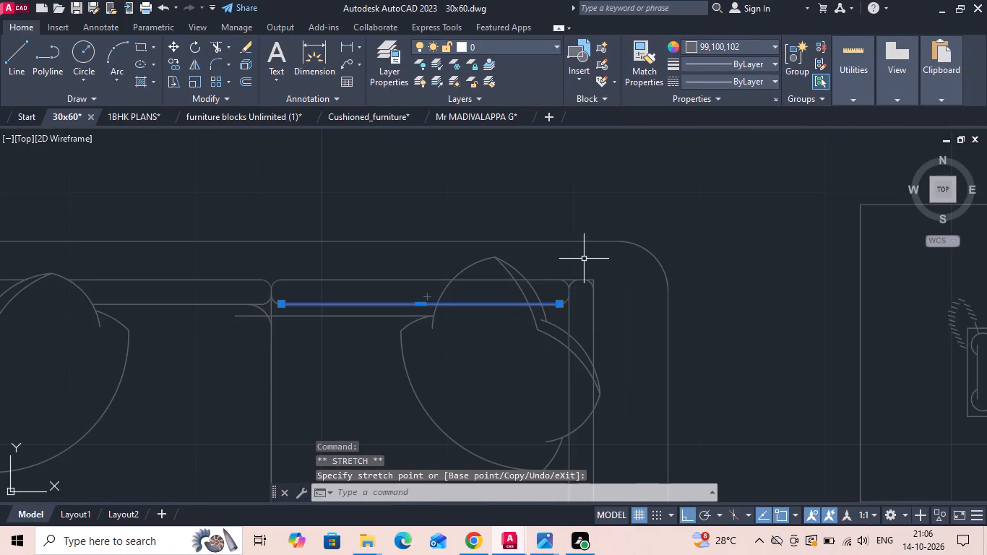
pyautogui.press('Escape')
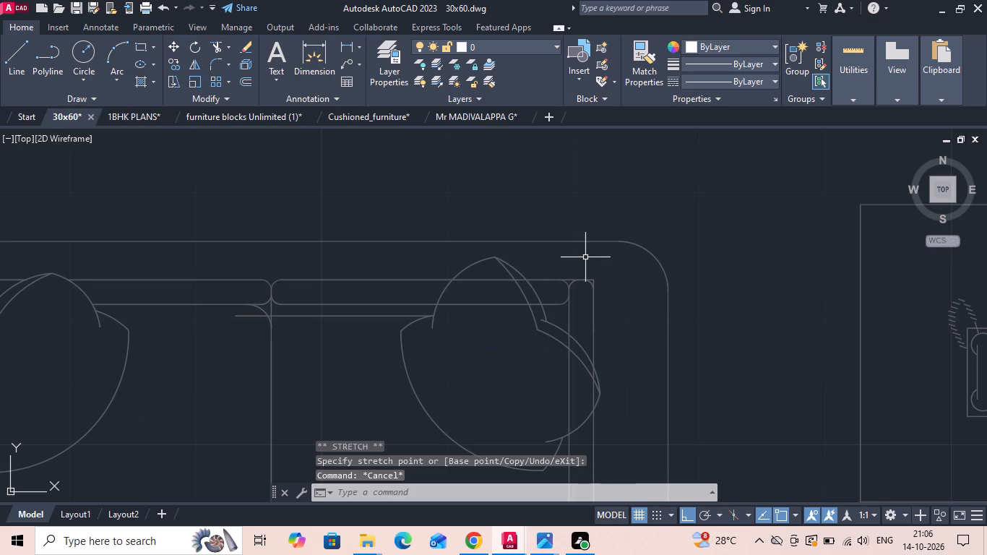
# Erase the leftover horizontal line just in front of the mirrored back cushion.
pyautogui.scroll(1, 204, 315)
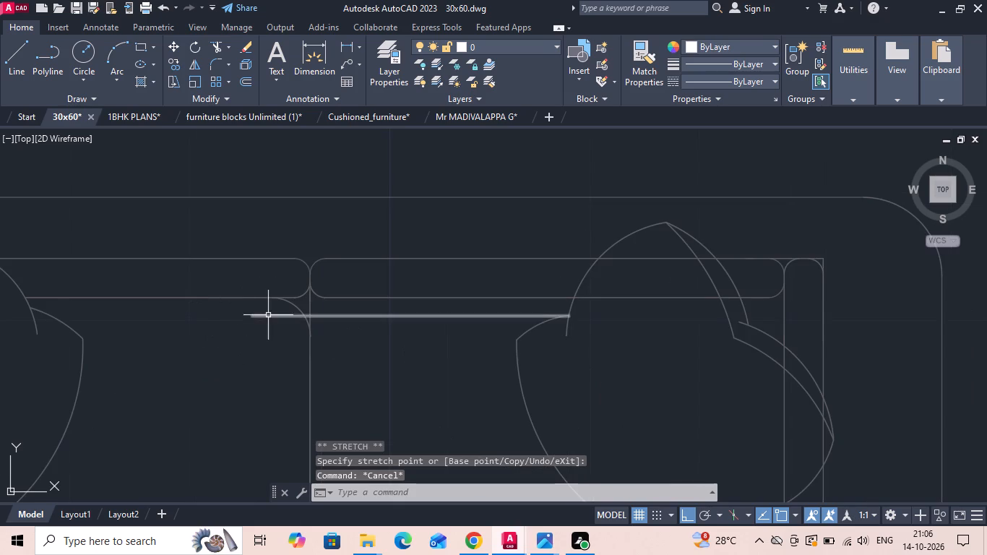
pyautogui.click(269, 315)
pyautogui.press('Delete')
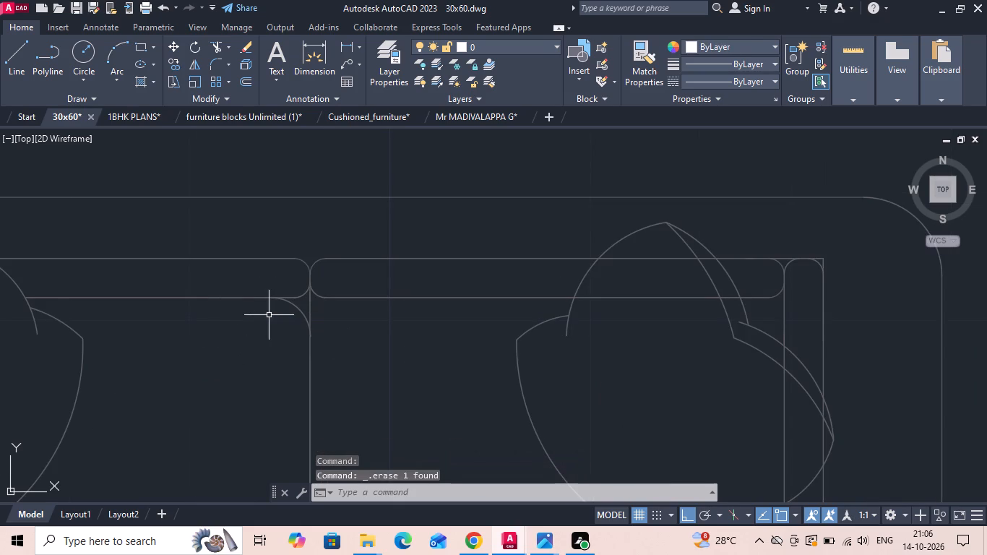
# Stretch the lower end of the seat's overlapping rear corner arc onto the vertical edge between the seats.
pyautogui.scroll(-2, 429, 255)
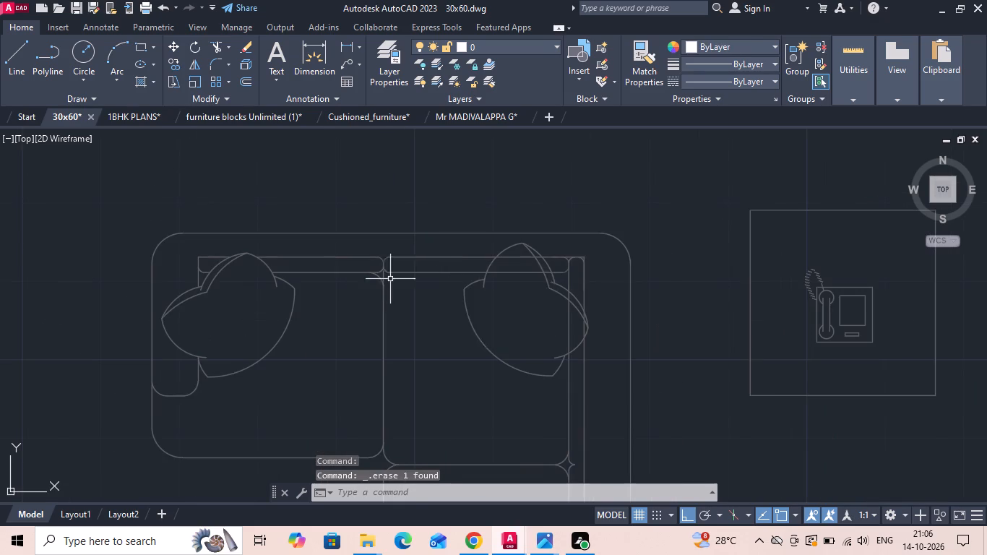
pyautogui.scroll(4, 389, 279)
pyautogui.click(337, 278)
pyautogui.scroll(2, 350, 348)
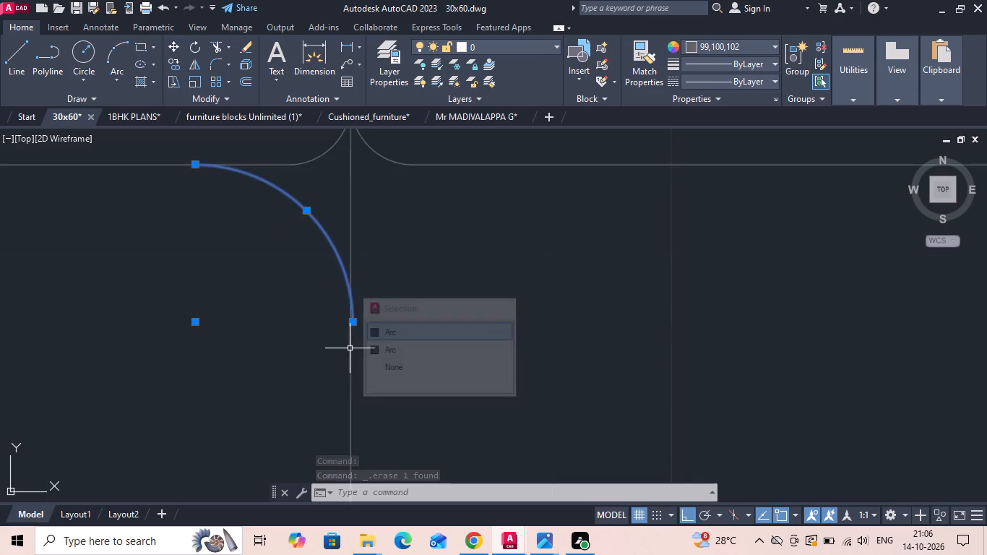
pyautogui.scroll(3, 350, 340)
pyautogui.click(353, 275)
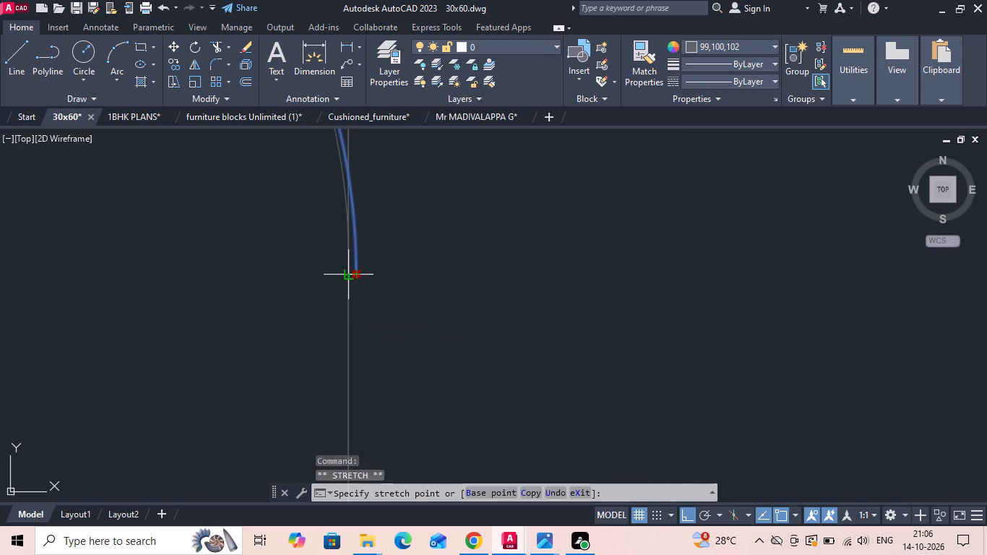
pyautogui.click(348, 275)
pyautogui.scroll(-3, 453, 284)
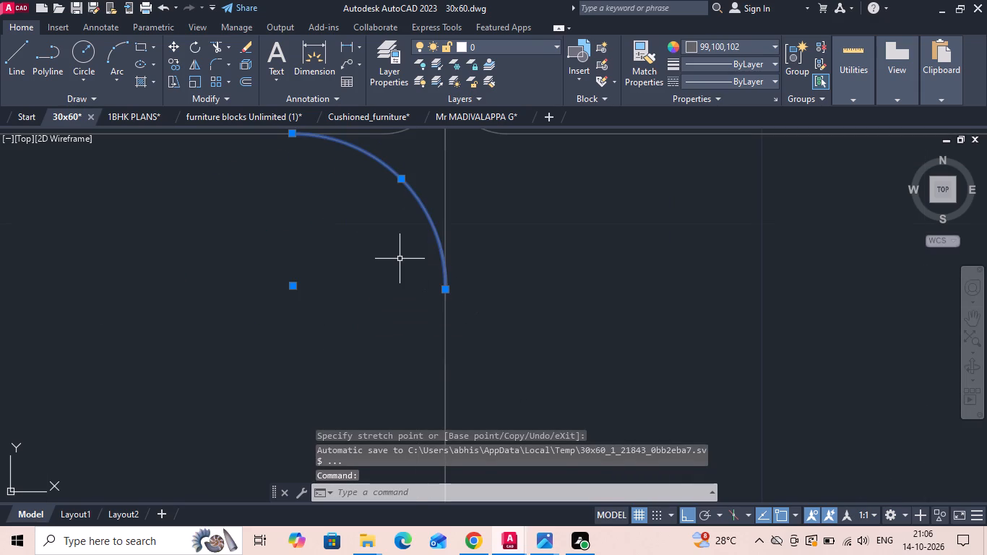
pyautogui.press('Escape')
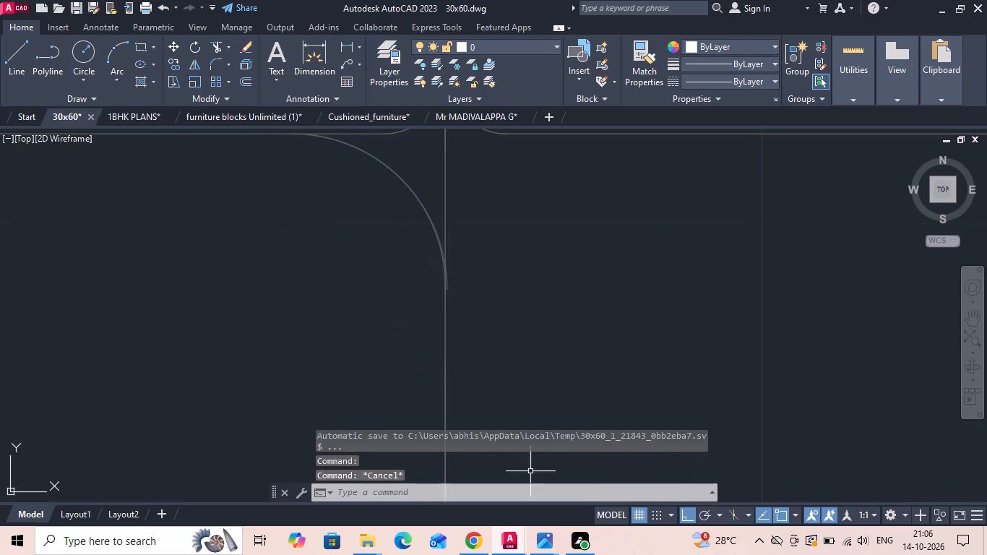
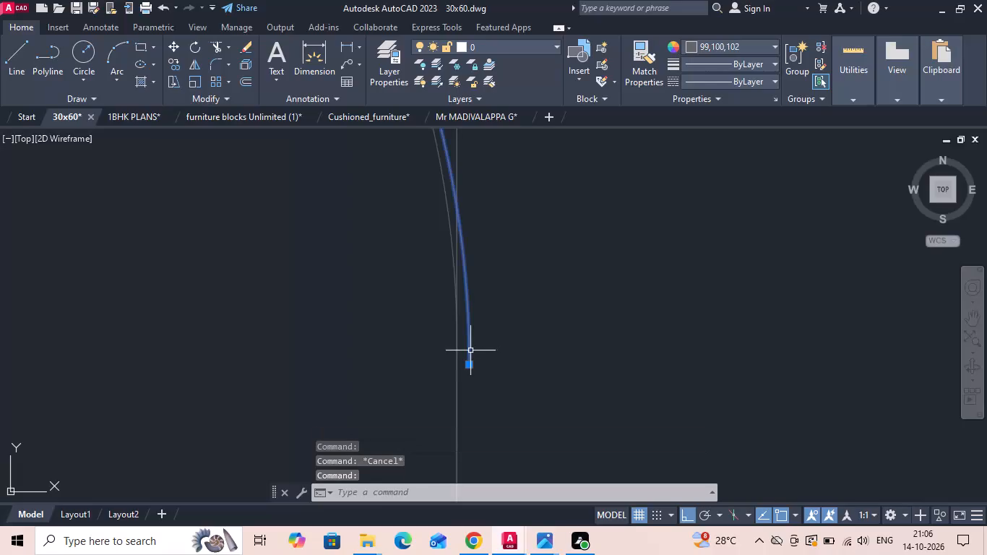
# Erase the selected rear corner arc that overshoots the vertical edge between the two seats.
pyautogui.press('Delete')
# Mirror the remaining rear corner arc of the seat across the vertical edge between the seats, keeping the original.
pyautogui.scroll(-5, 470, 350)
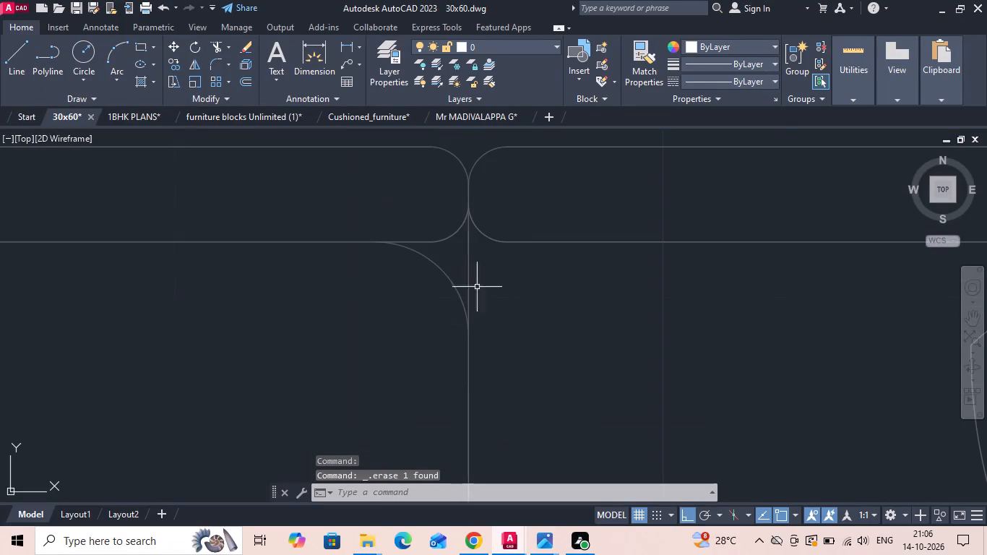
pyautogui.scroll(-3, 519, 221)
pyautogui.scroll(2, 506, 238)
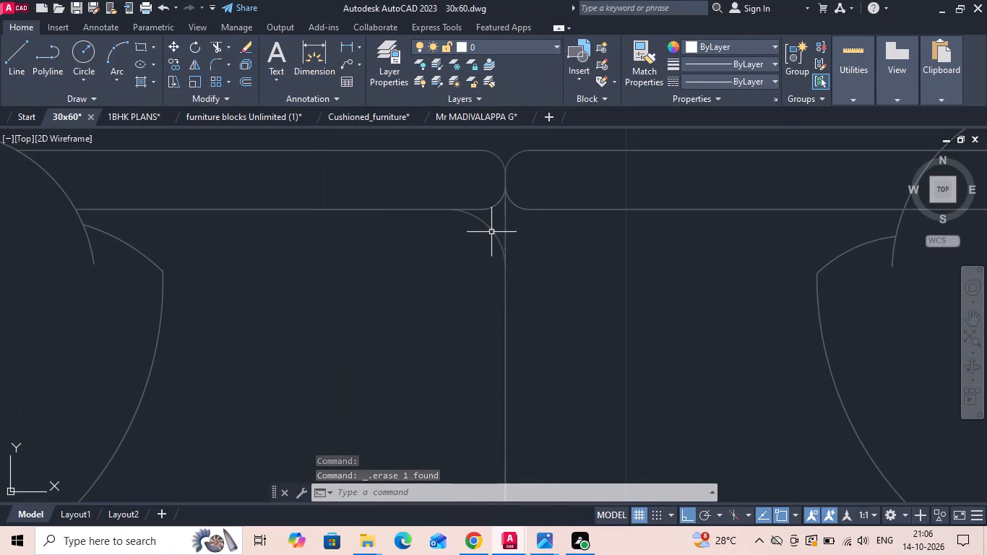
pyautogui.click(491, 232)
pyautogui.write('MI')
pyautogui.press('space')
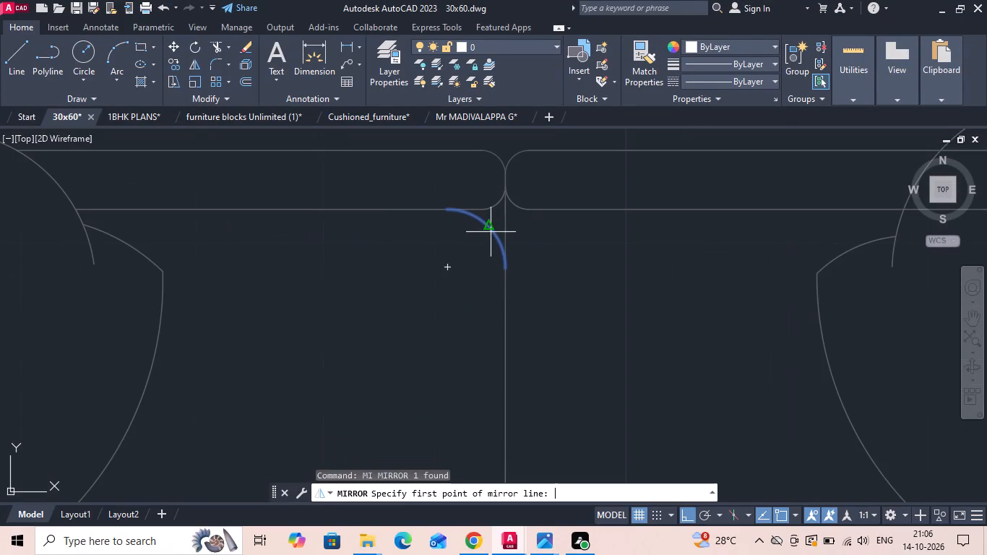
pyautogui.click(503, 272)
pyautogui.click(486, 318)
pyautogui.write('N')
pyautogui.press('space')
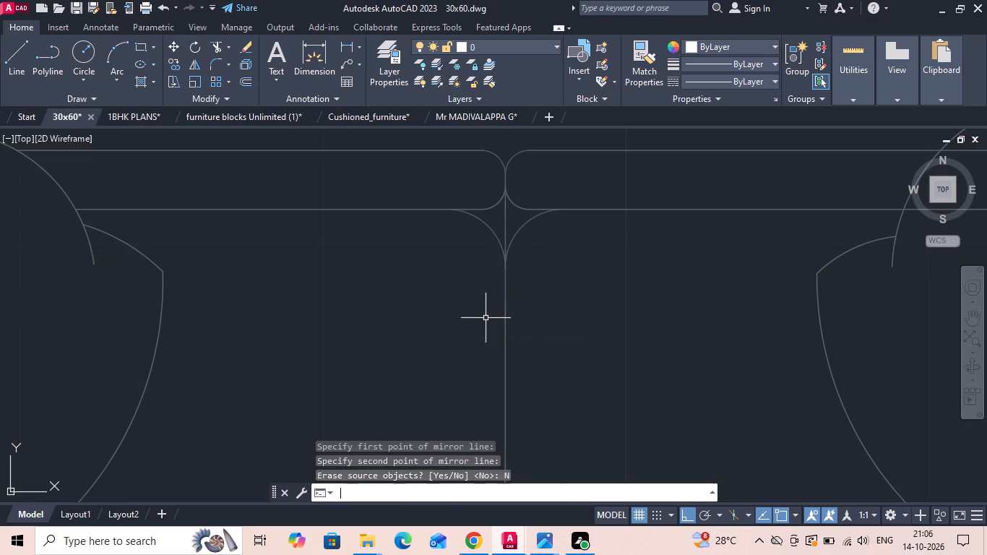
# Move the L-shaped sofa's outer back outline straight down until its lower curved end meets the end of the bottom edge.
pyautogui.scroll(-3, 474, 242)
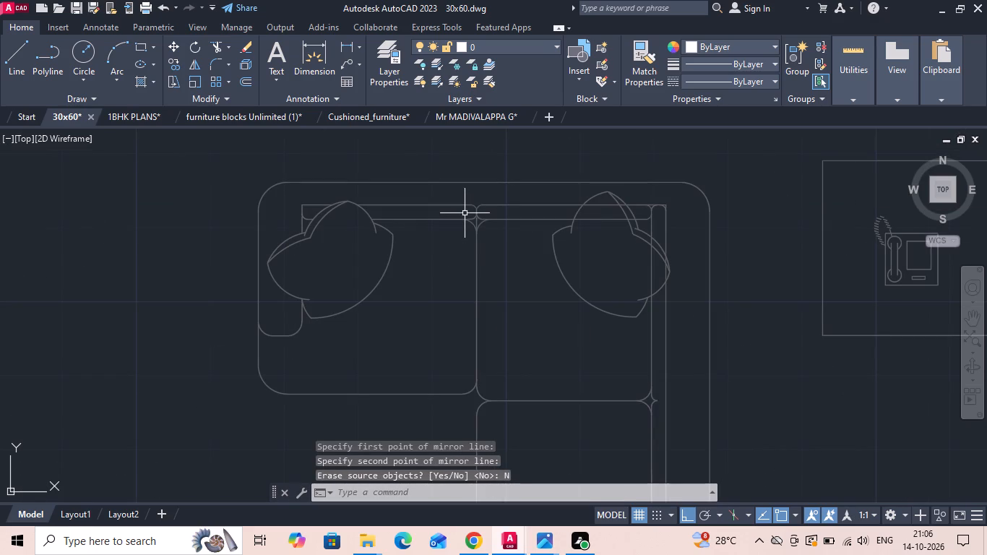
pyautogui.scroll(3, 728, 189)
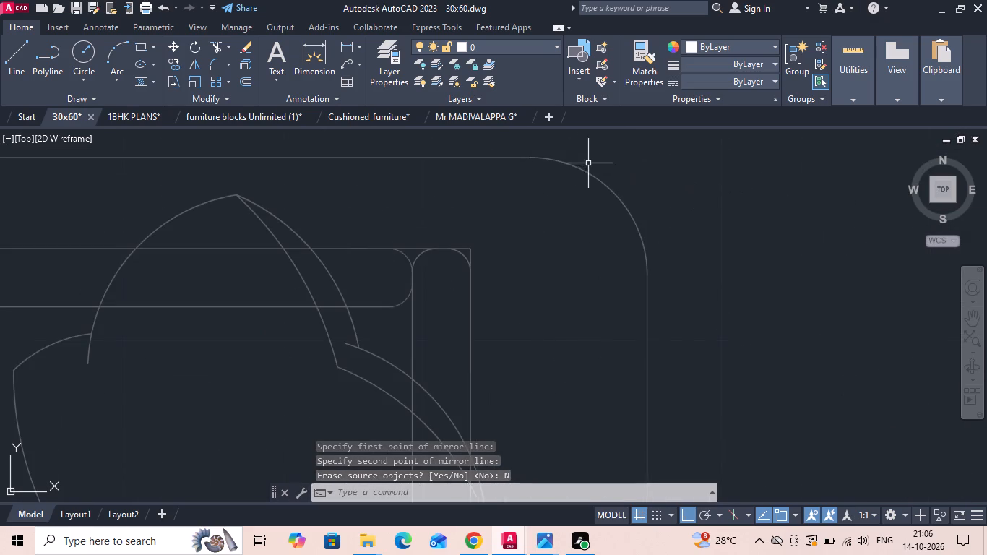
pyautogui.scroll(-6, 577, 160)
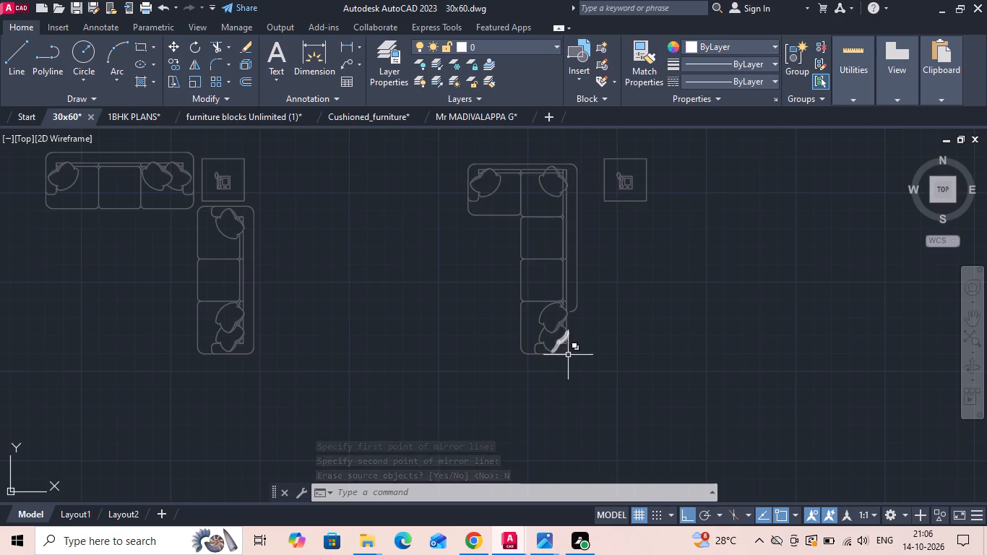
pyautogui.scroll(3, 568, 355)
pyautogui.click(585, 180)
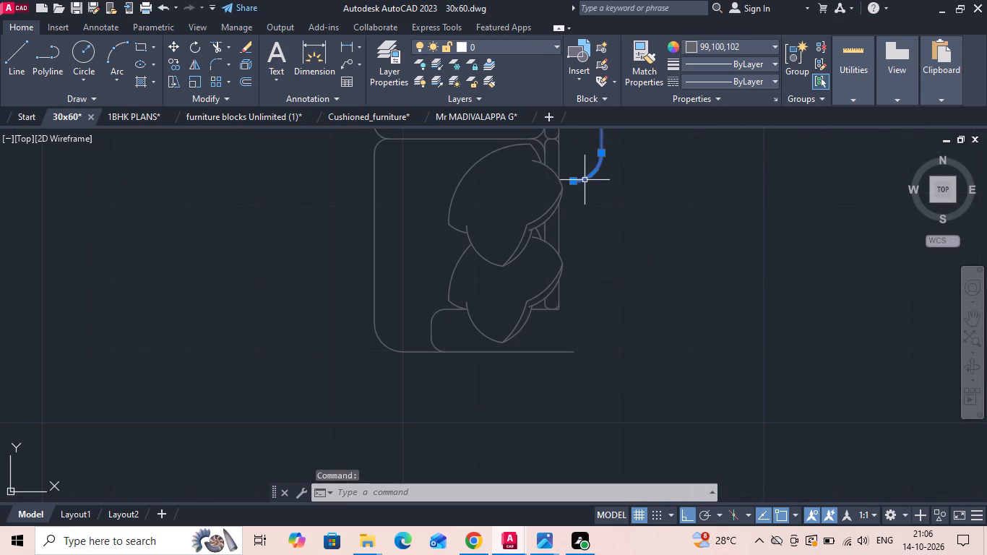
pyautogui.scroll(-2, 581, 296)
pyautogui.scroll(2, 605, 257)
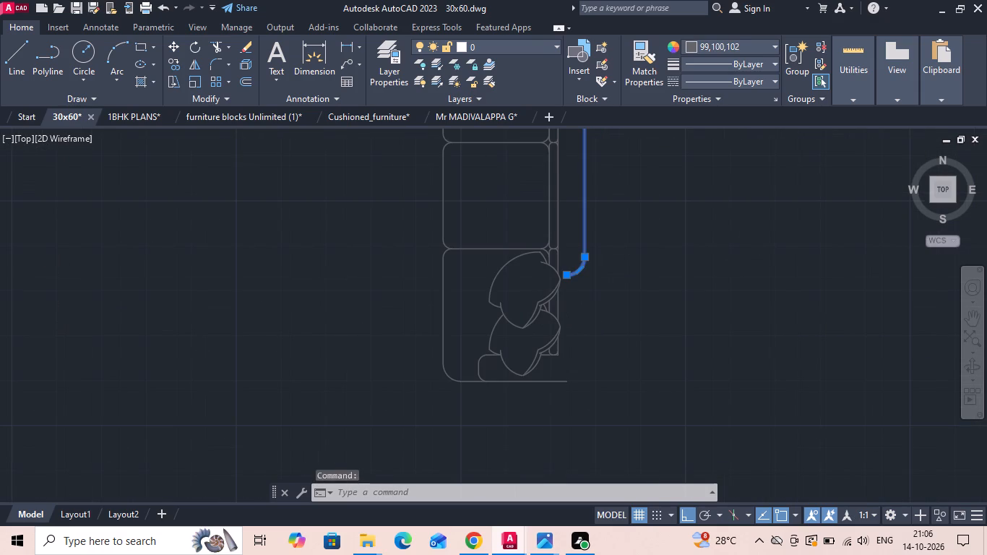
pyautogui.press('Escape')
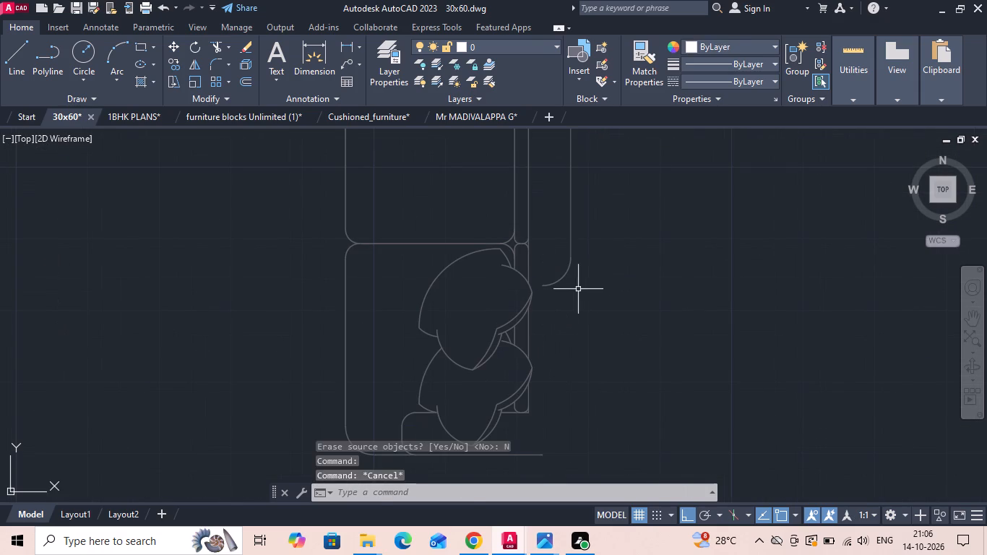
pyautogui.click(569, 285)
pyautogui.click(553, 233)
pyautogui.rightClick(552, 233)
pyautogui.click(567, 261)
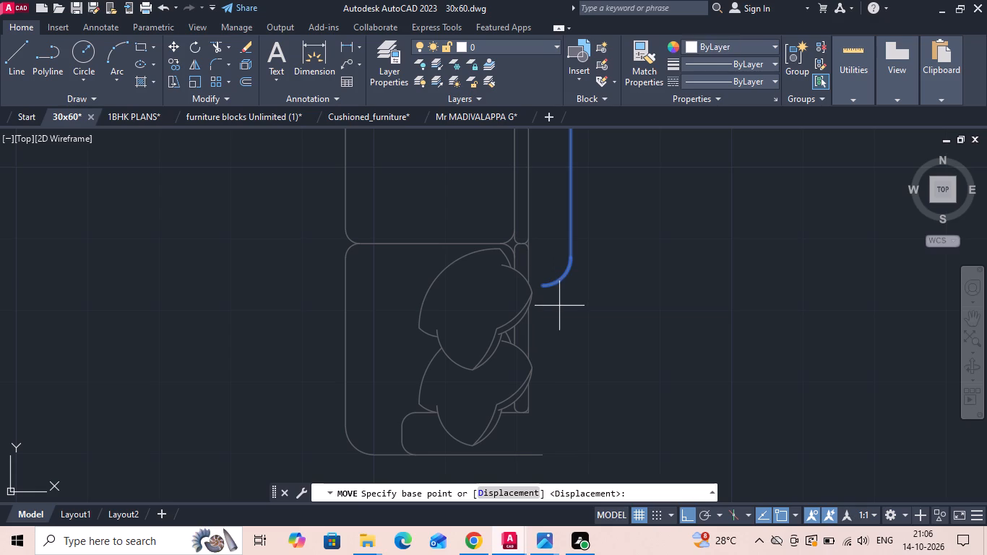
pyautogui.click(541, 288)
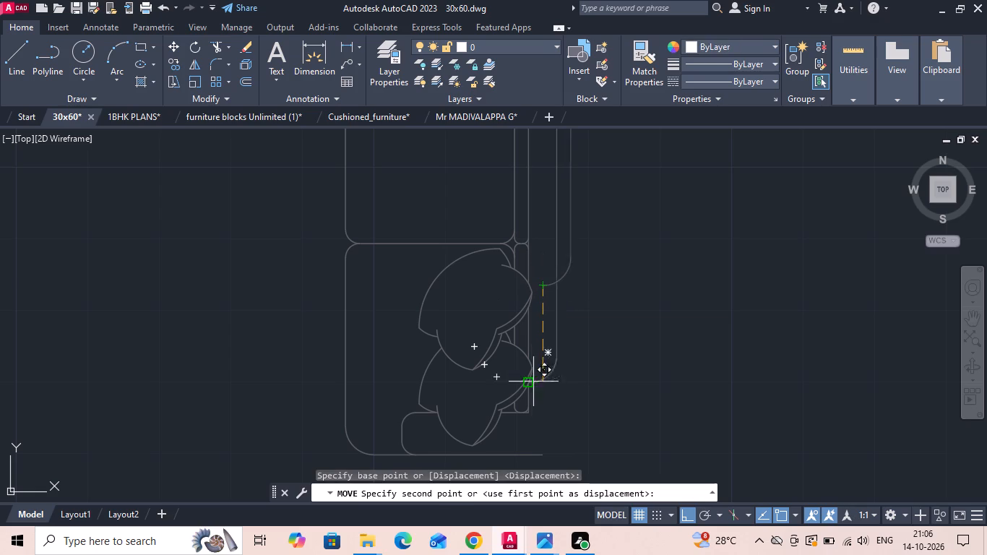
pyautogui.click(540, 455)
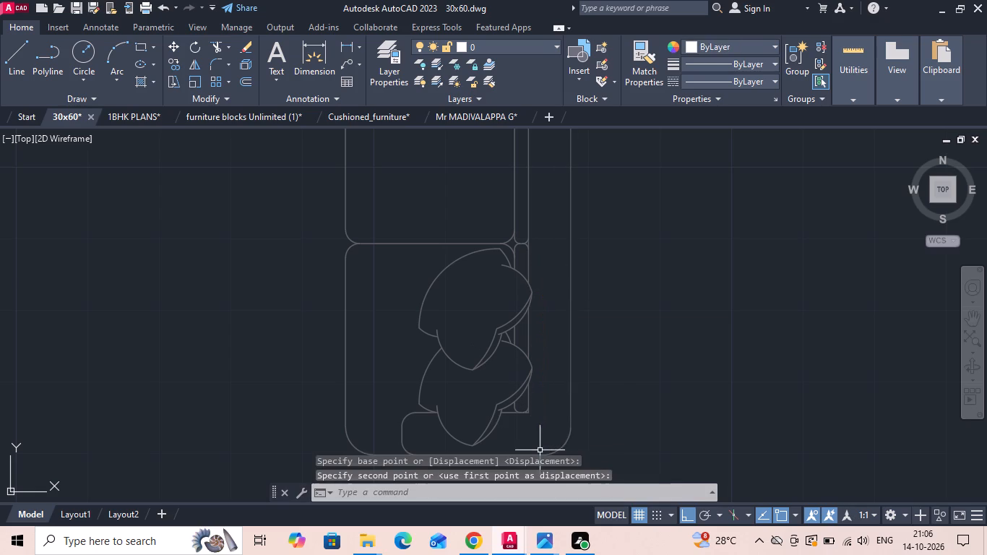
# Explode the vertical sofa's outer back outline into separate line and arc segments.
pyautogui.scroll(-3, 540, 449)
pyautogui.scroll(2, 531, 297)
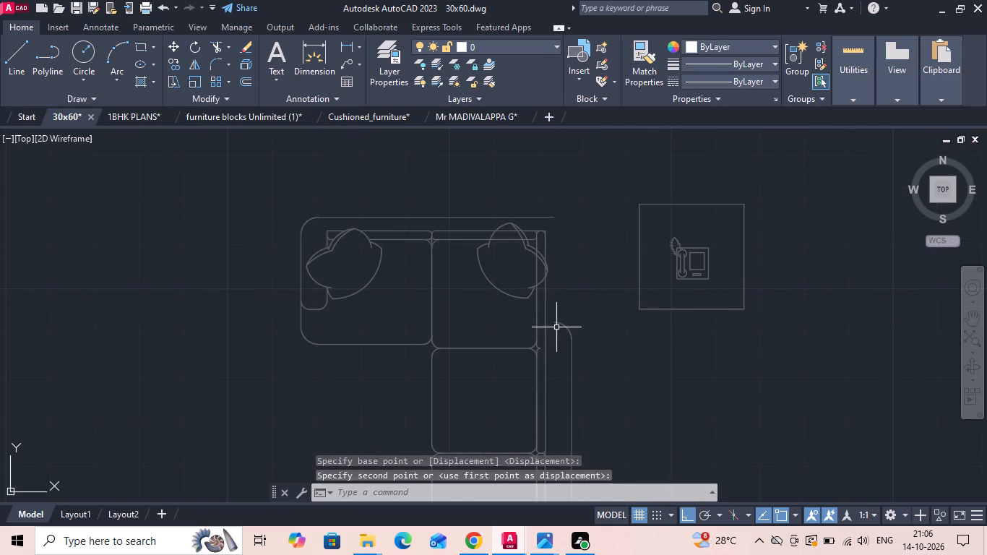
pyautogui.write('X')
pyautogui.press('space')
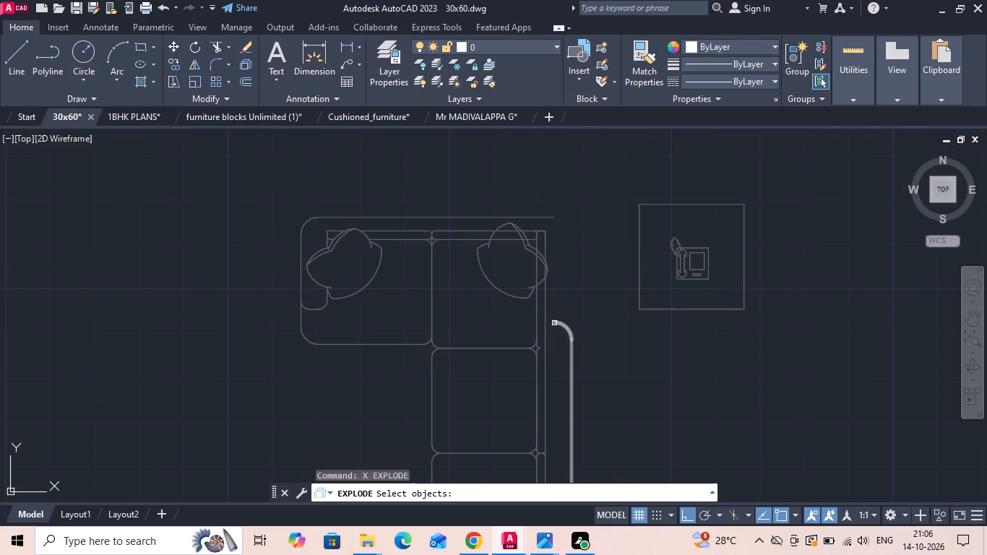
pyautogui.click(553, 322)
pyautogui.press('space')
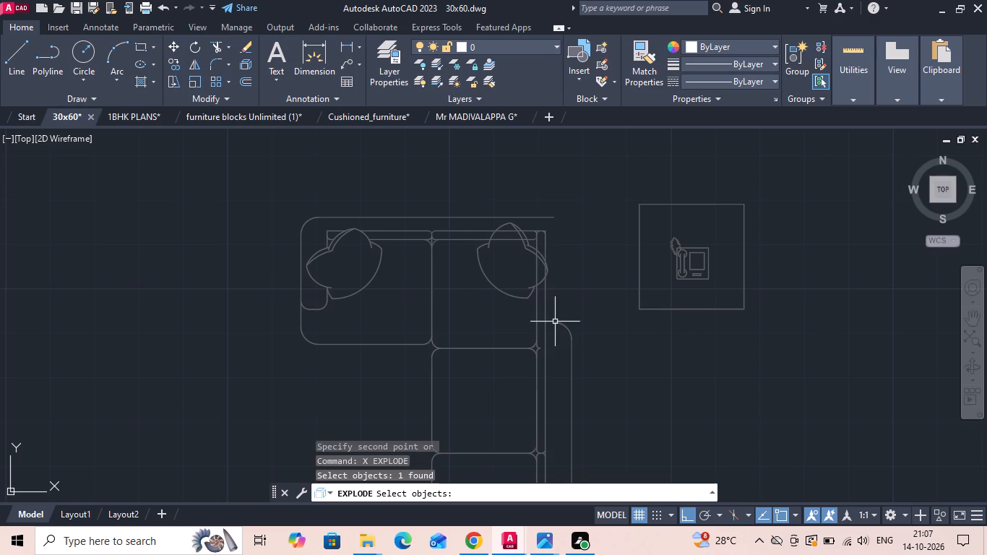
# Move the outer back's detached upper corner arc straight up to the open end of the sofa's top edge.
pyautogui.scroll(2, 554, 319)
pyautogui.moveTo(571, 301); pyautogui.dragTo(564, 317)
pyautogui.moveTo(558, 335); pyautogui.dragTo(554, 345)
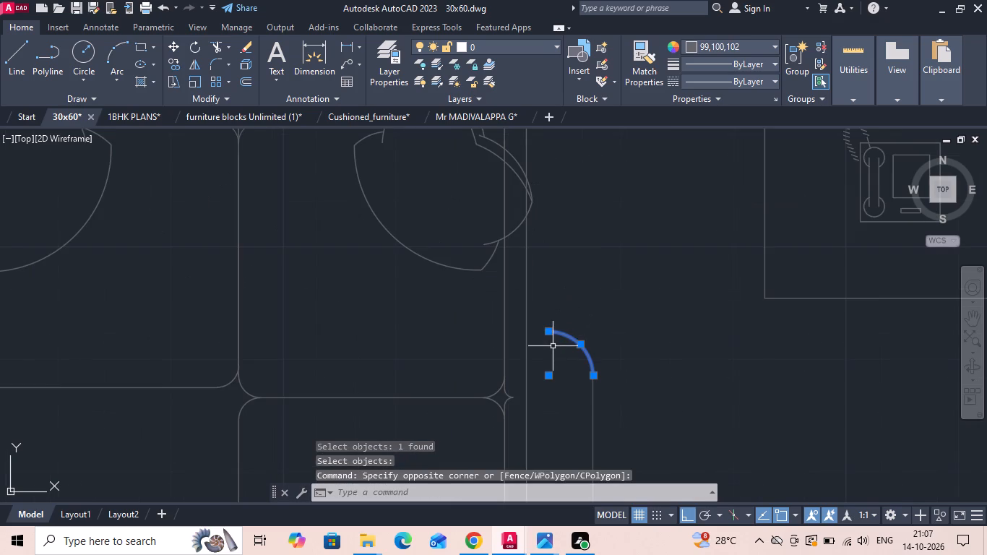
pyautogui.rightClick(553, 346)
pyautogui.click(572, 282)
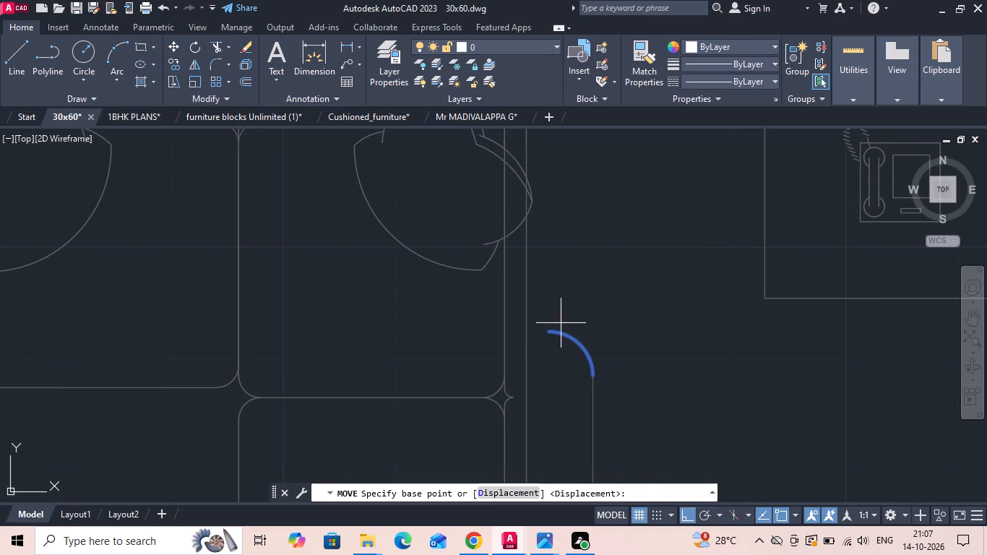
pyautogui.click(547, 327)
pyautogui.scroll(-1, 546, 330)
pyautogui.scroll(2, 557, 162)
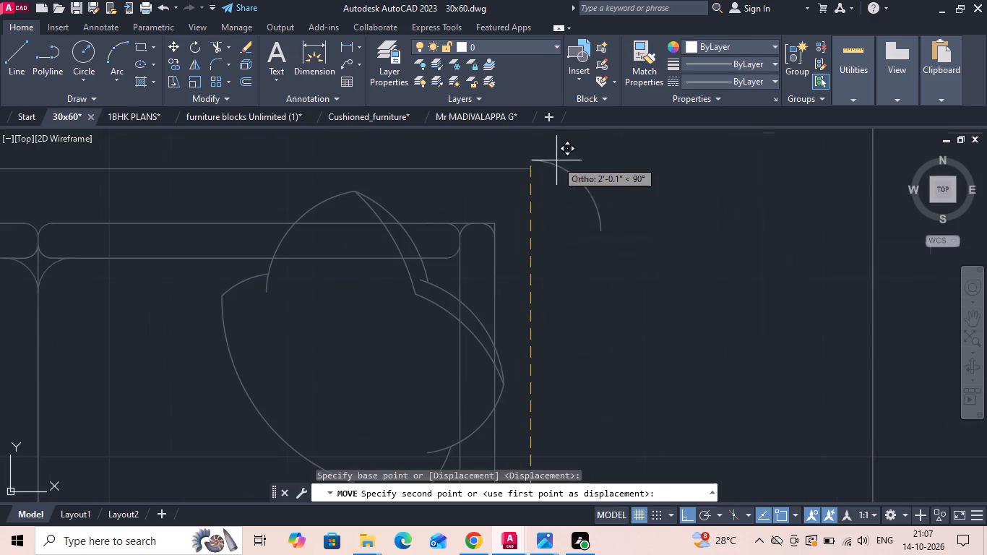
pyautogui.click(531, 171)
# Stretch the upper end of the vertical outer back line to the lower end of the relocated corner arc.
pyautogui.scroll(-3, 530, 196)
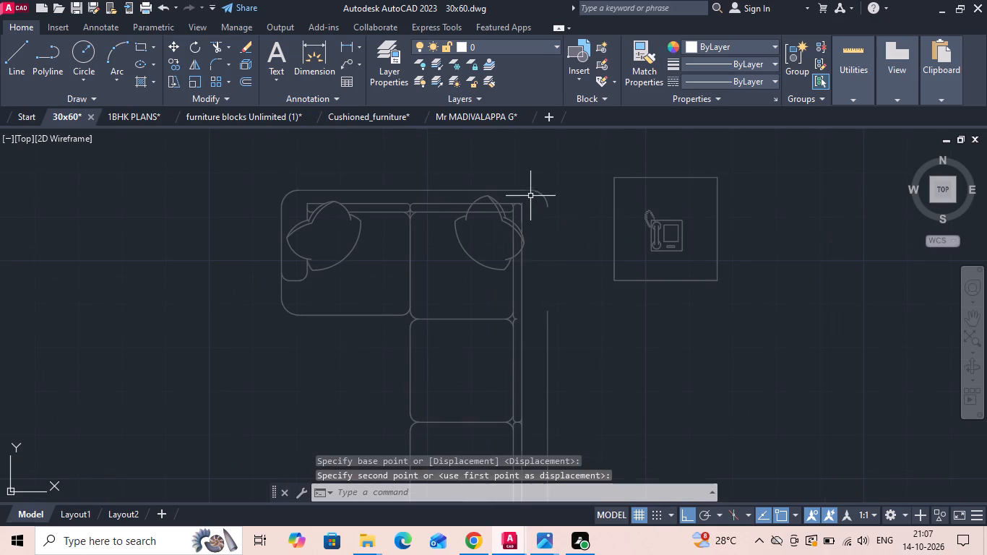
pyautogui.click(548, 330)
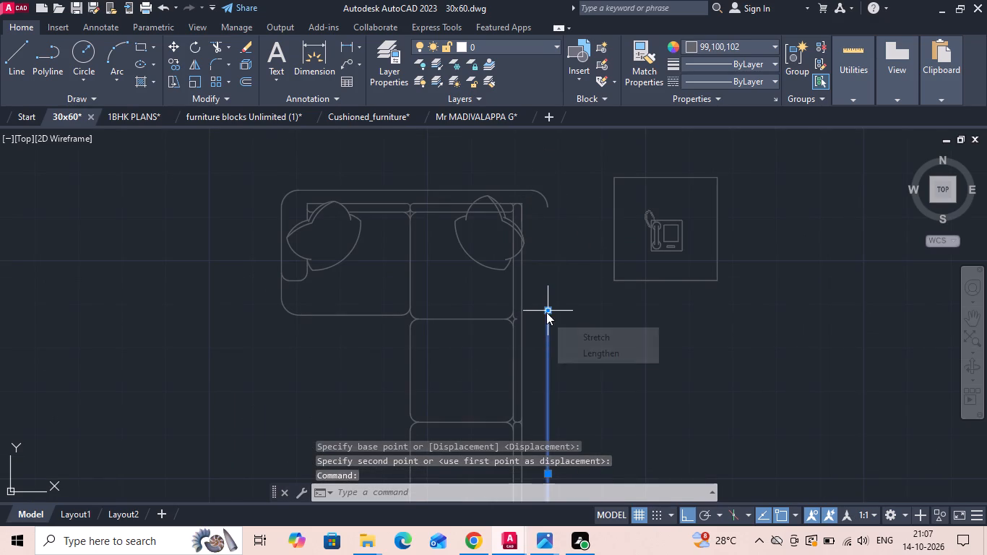
pyautogui.click(546, 312)
pyautogui.click(546, 206)
pyautogui.scroll(-2, 574, 229)
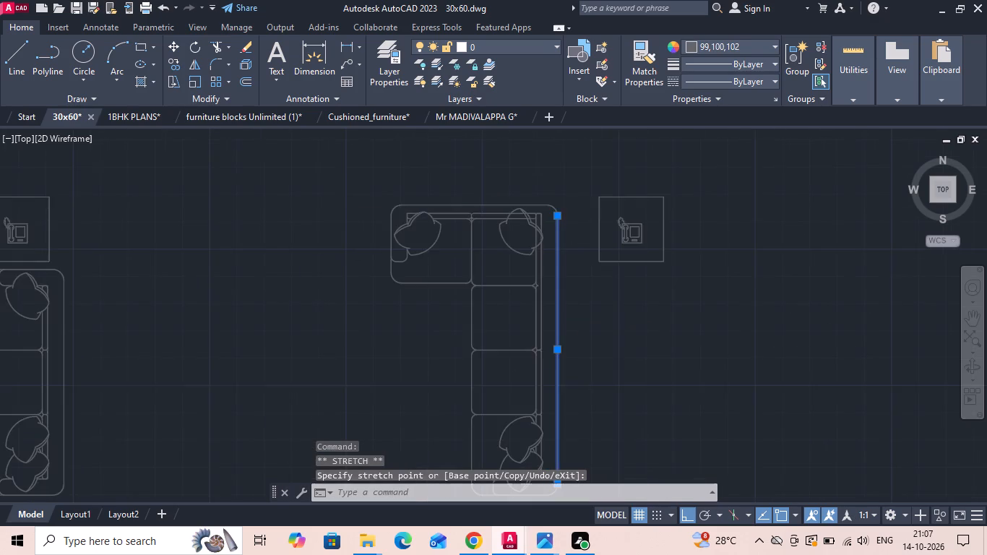
pyautogui.press('Escape')
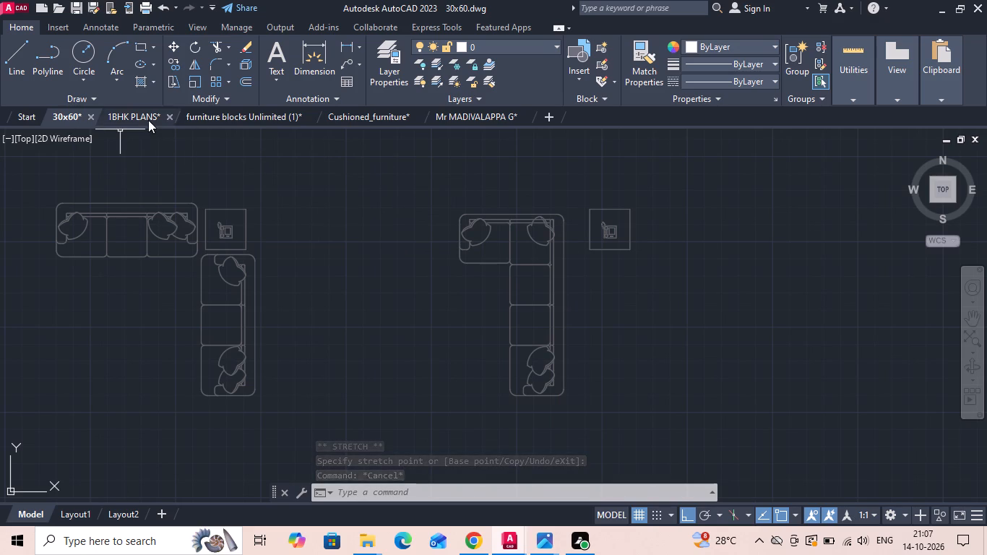
# Start a block definition from the complete L-shaped sofa and name it SOFA.
pyautogui.scroll(-2, 690, 285)
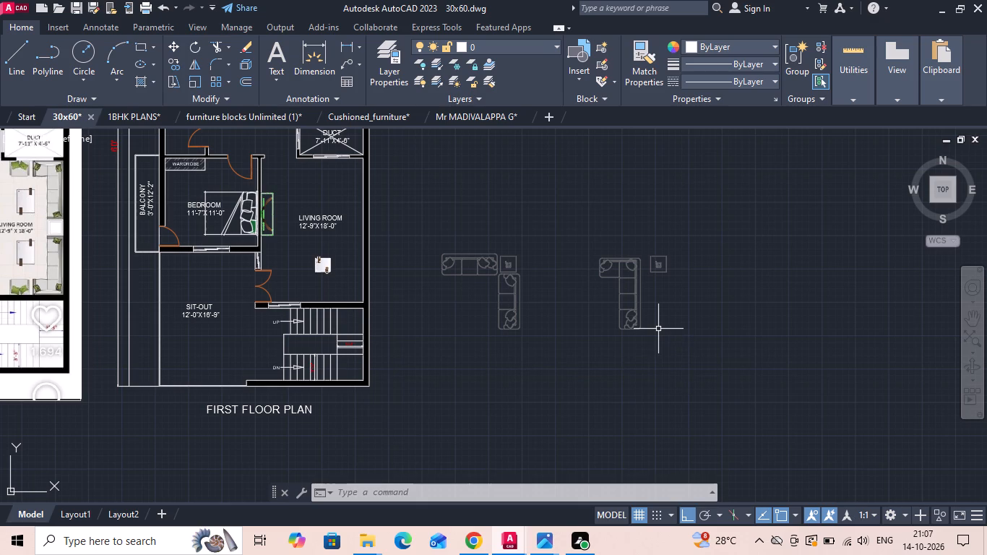
pyautogui.click(652, 346)
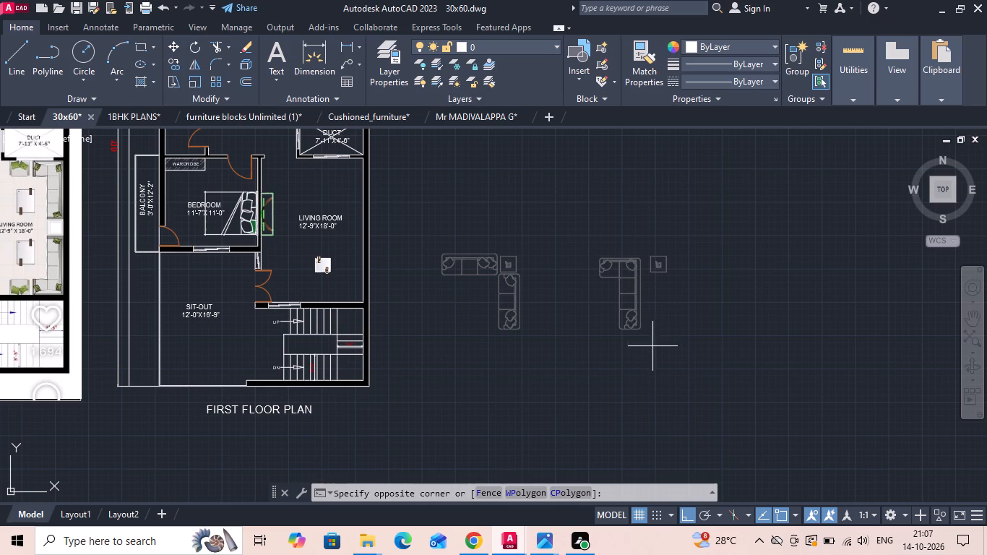
pyautogui.click(701, 325)
pyautogui.scroll(1, 650, 285)
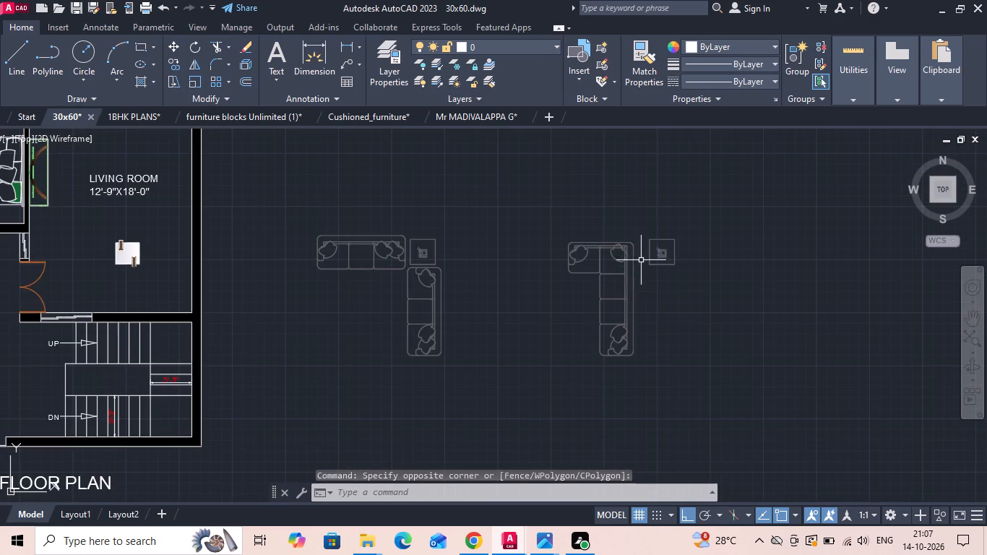
pyautogui.moveTo(636, 232); pyautogui.dragTo(624, 302)
pyautogui.click(522, 393)
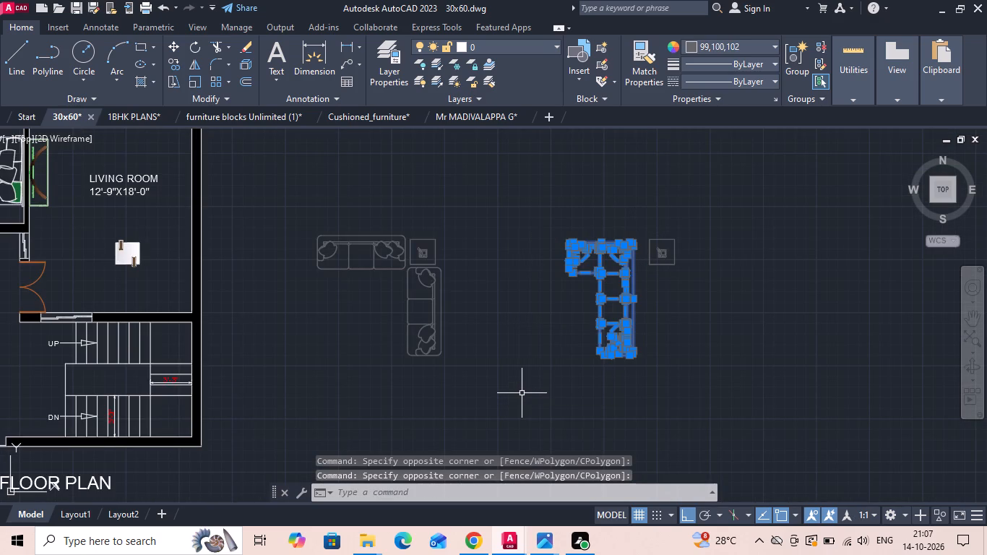
pyautogui.write('B')
pyautogui.press('space')
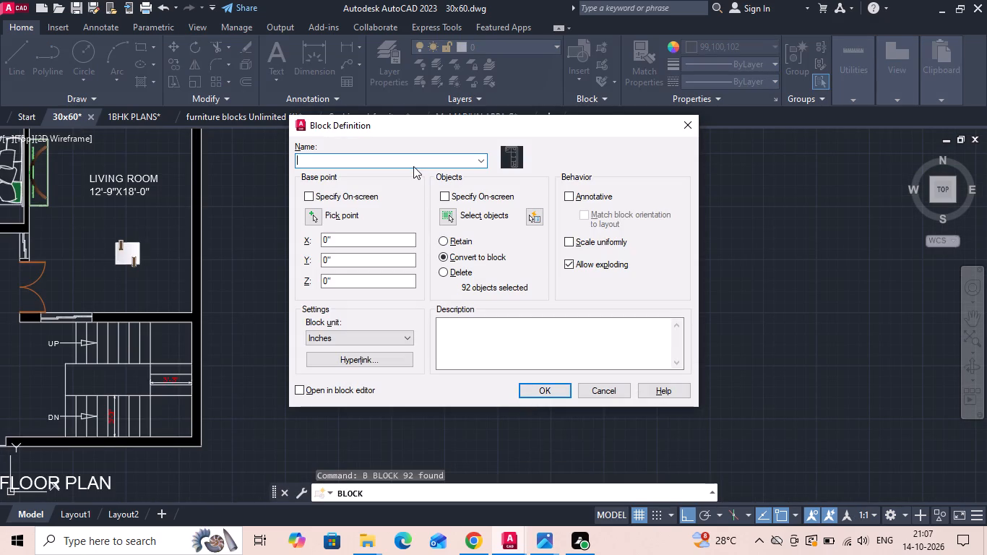
pyautogui.click(413, 164)
pyautogui.press('s')
pyautogui.press('p')
pyautogui.press('BackSpace')
pyautogui.press('o')
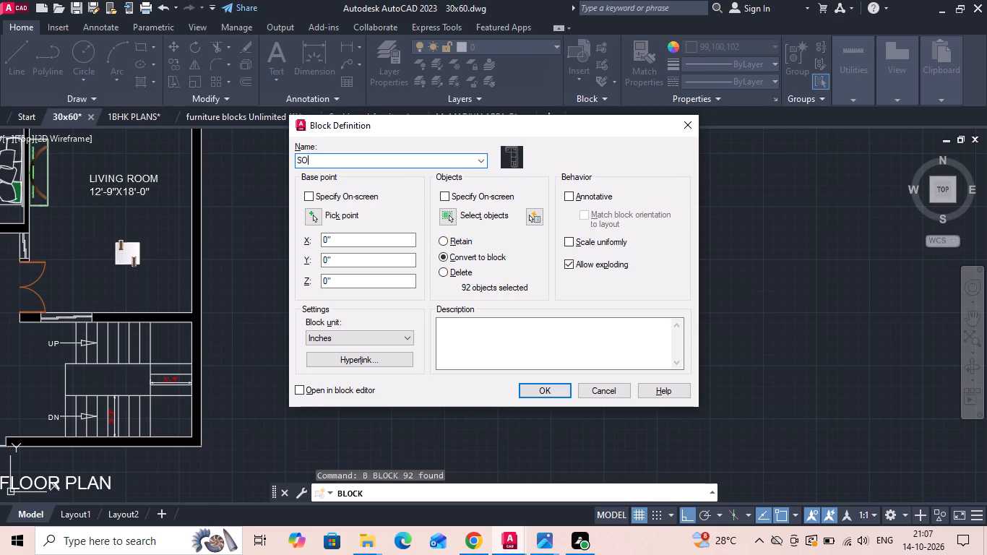
pyautogui.write('FA')
pyautogui.press('space')
# Reselect the entire L-shaped sofa as the objects of the SOFA block, leaving out the side table.
pyautogui.click(448, 219)
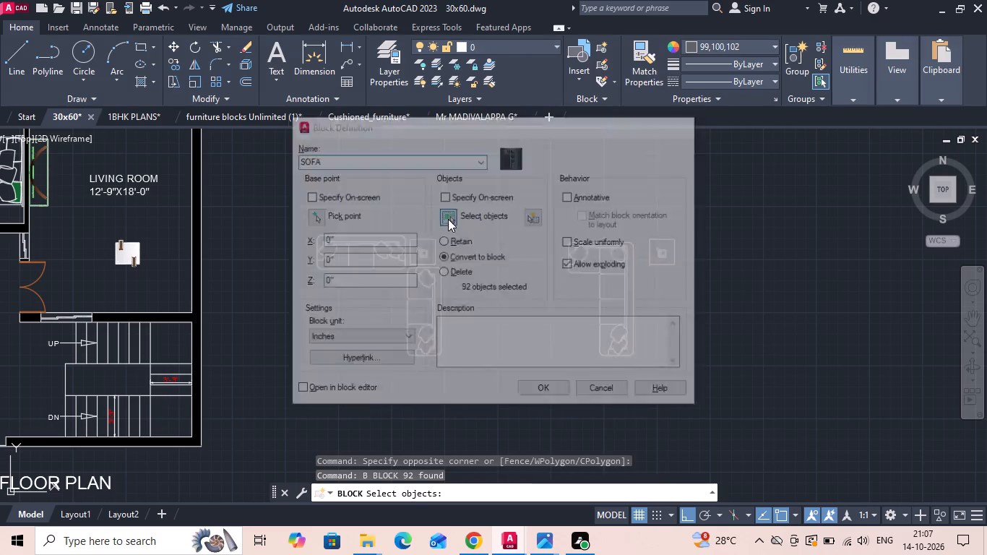
pyautogui.click(584, 272)
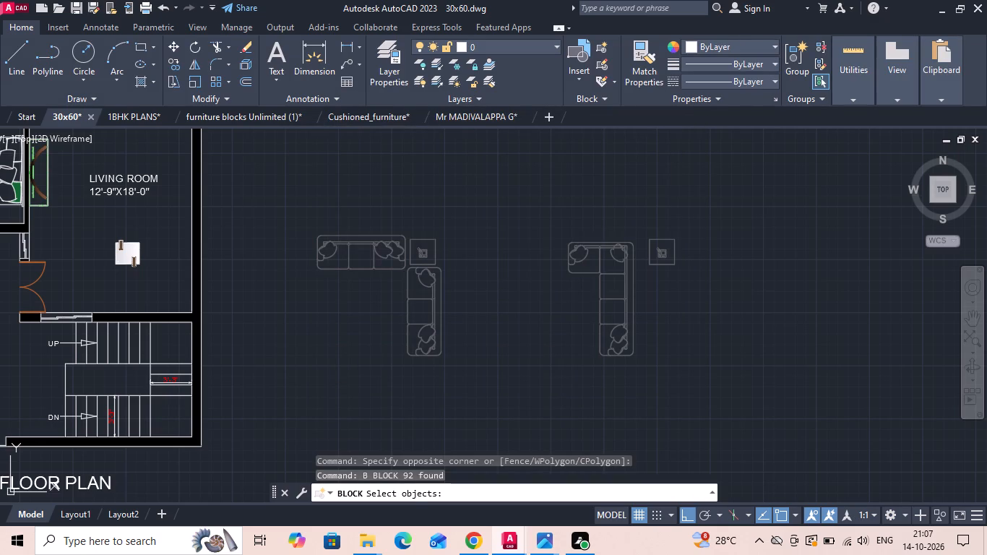
pyautogui.moveTo(556, 228); pyautogui.dragTo(559, 240)
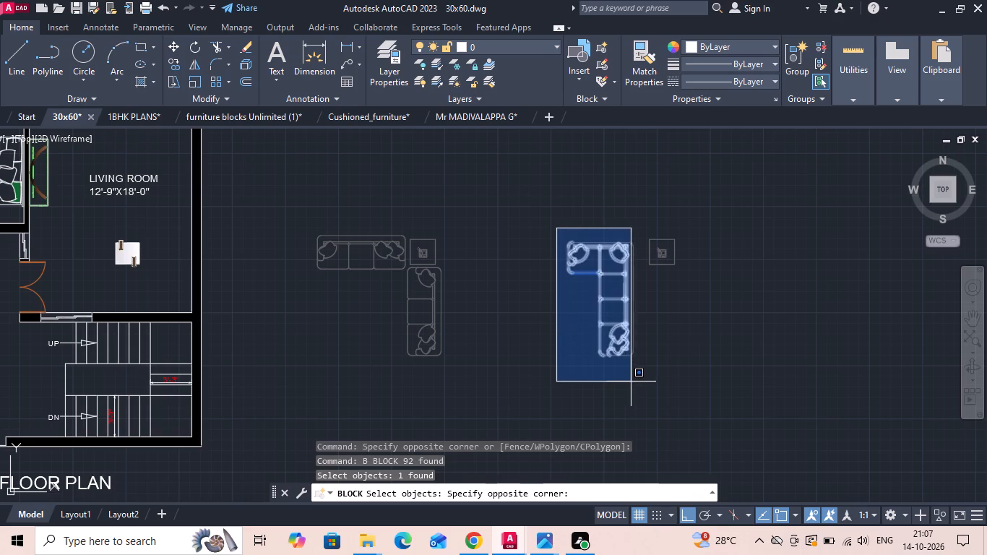
pyautogui.click(638, 387)
pyautogui.press('Return')
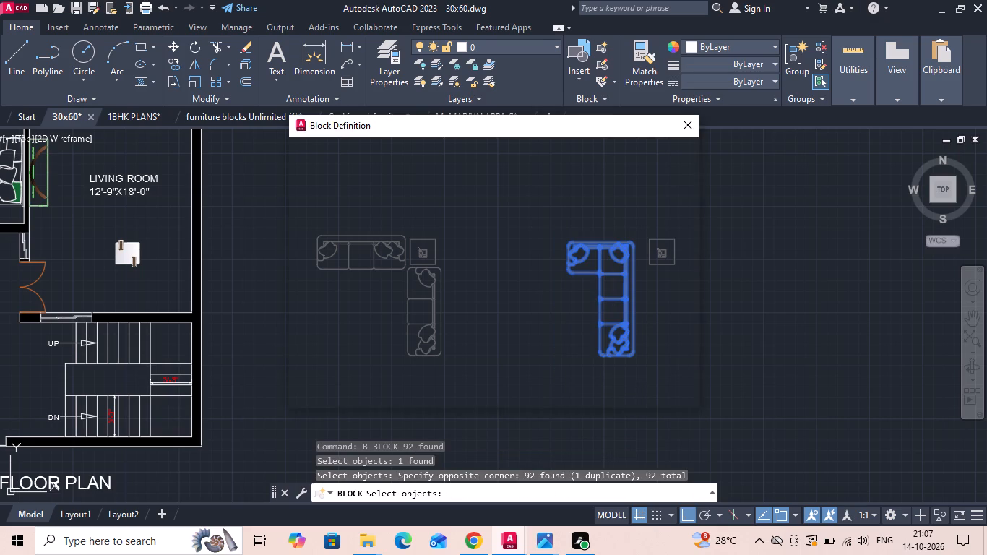
# Finish defining the SOFA block from the selected L-shaped sofa.
pyautogui.click(536, 390)
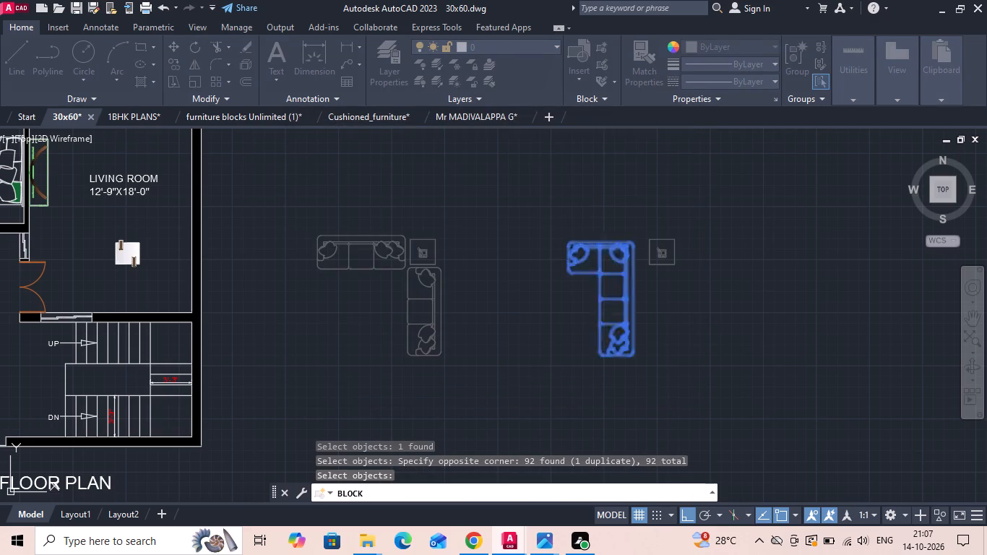
# Explode the L-shaped SOFA block back into separate objects.
pyautogui.scroll(-1, 681, 357)
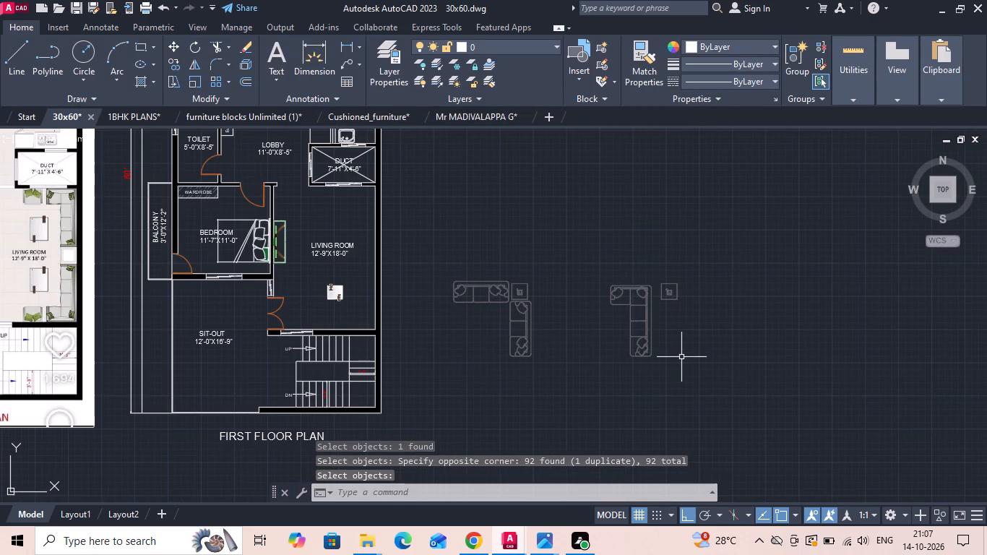
pyautogui.click(645, 327)
pyautogui.scroll(1, 644, 324)
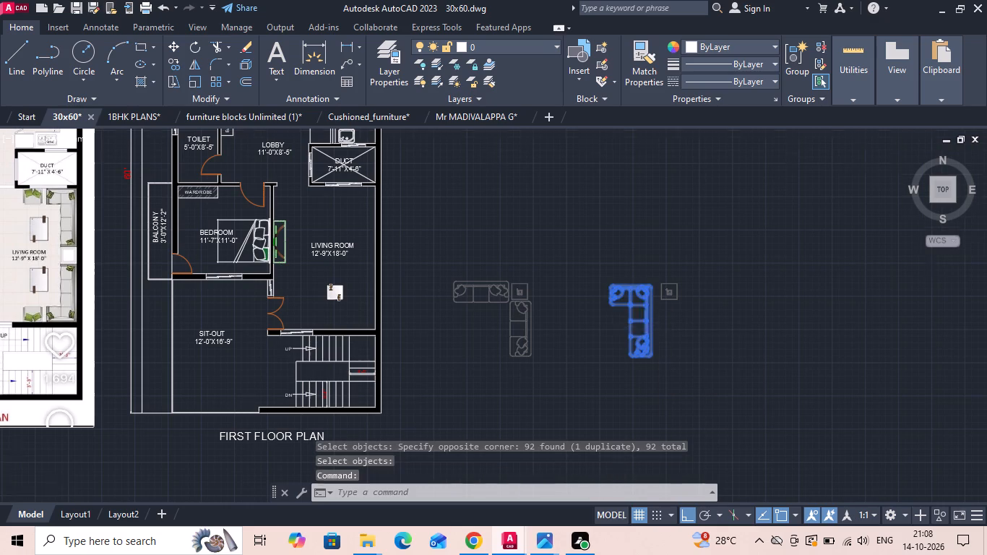
pyautogui.scroll(1, 644, 324)
pyautogui.write('X')
pyautogui.press('space')
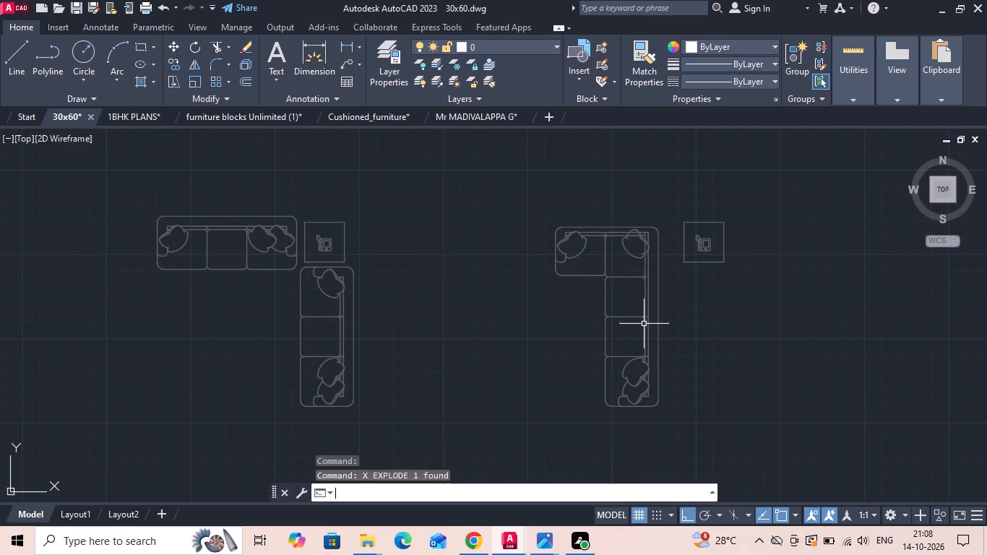
# Change the colour of all the exploded L-shaped sofa's linework to white (255,255,255), leaving out the side table.
pyautogui.scroll(-2, 644, 324)
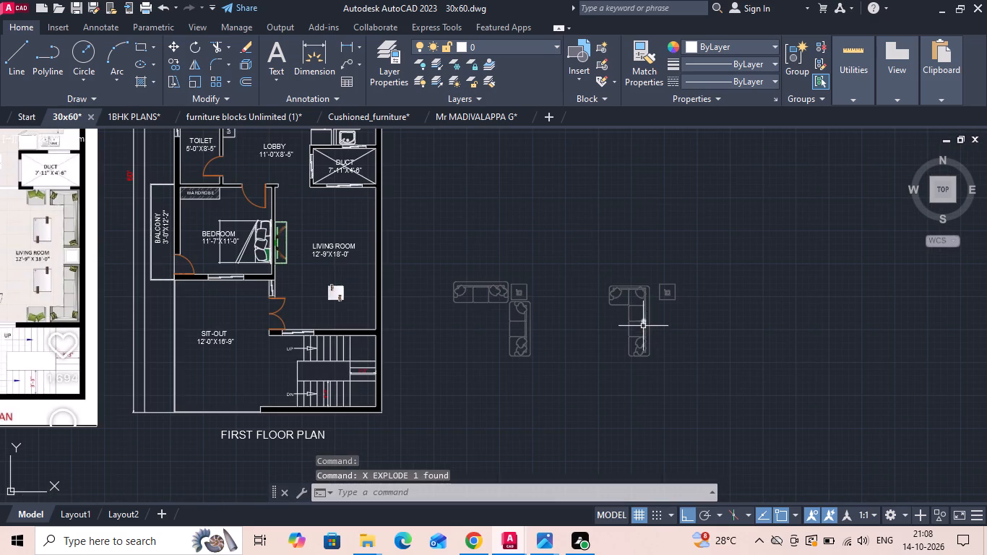
pyautogui.scroll(2, 643, 327)
pyautogui.moveTo(658, 432); pyautogui.dragTo(645, 401)
pyautogui.click(533, 130)
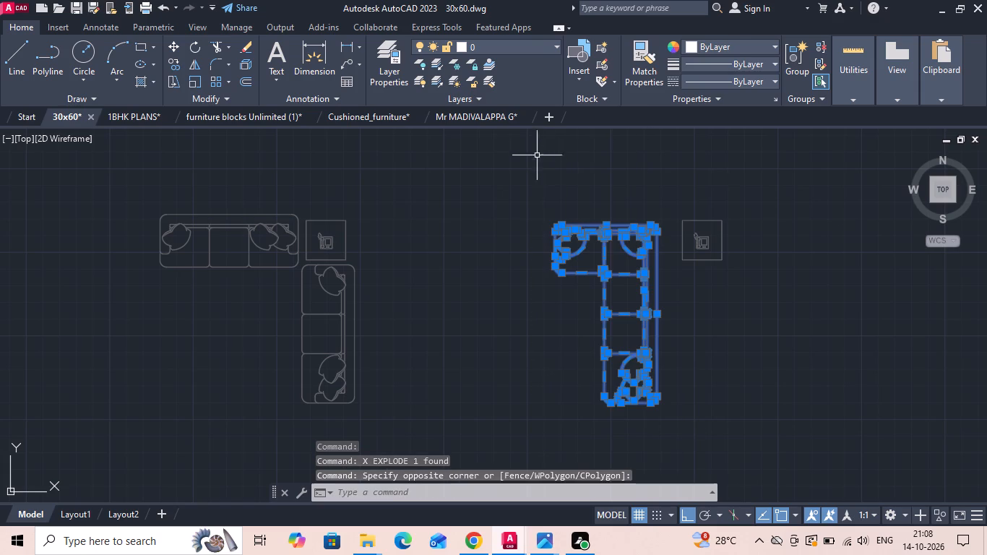
pyautogui.moveTo(663, 220); pyautogui.dragTo(626, 263)
pyautogui.click(504, 431)
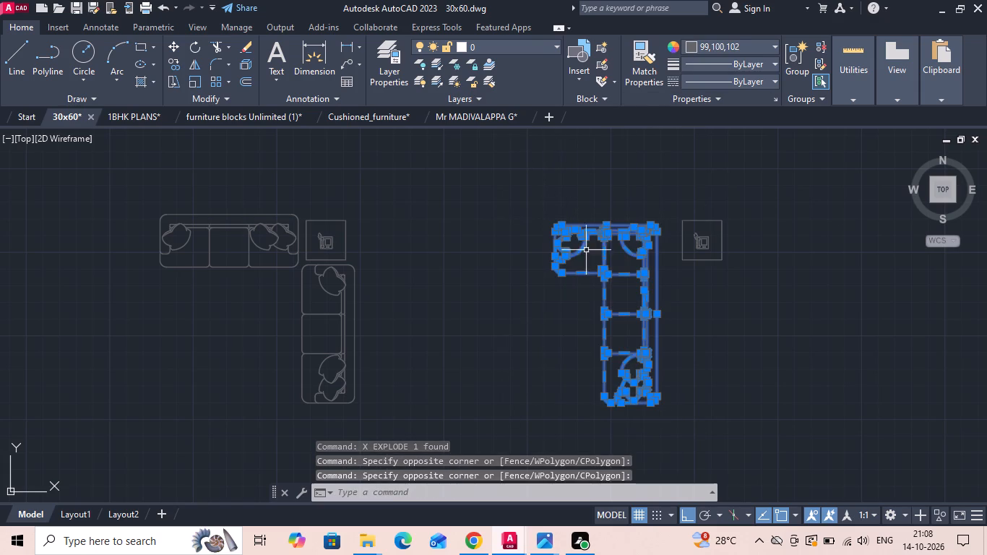
pyautogui.click(689, 51)
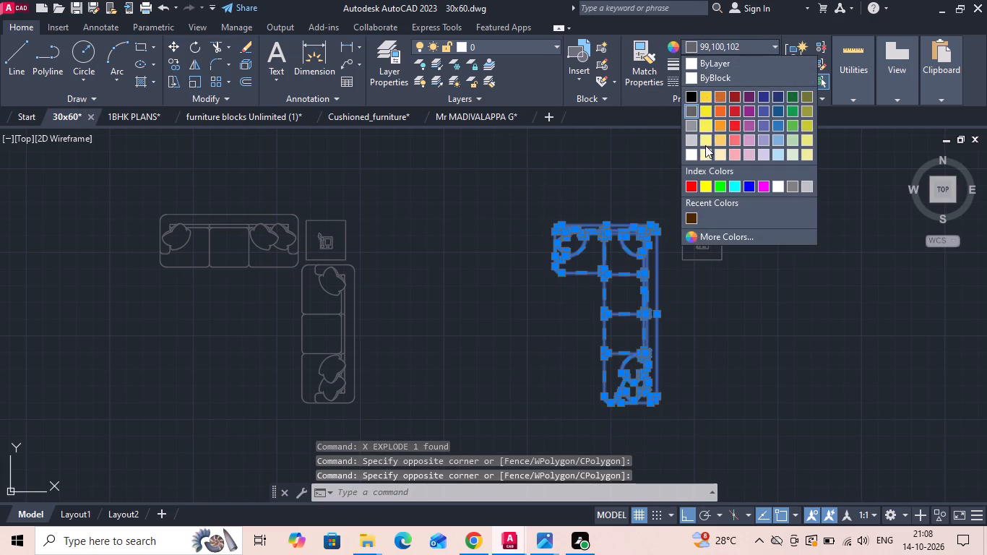
pyautogui.click(694, 155)
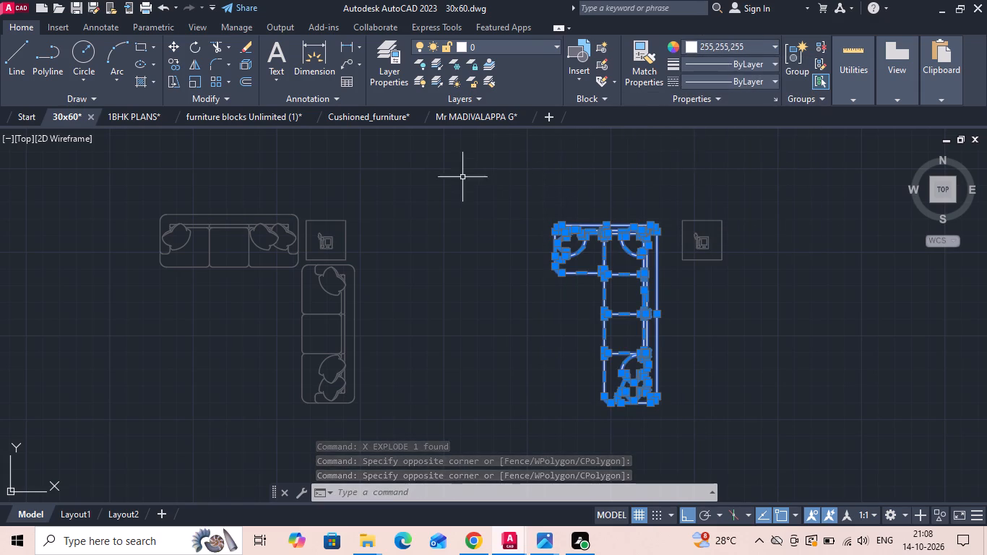
pyautogui.press('Escape')
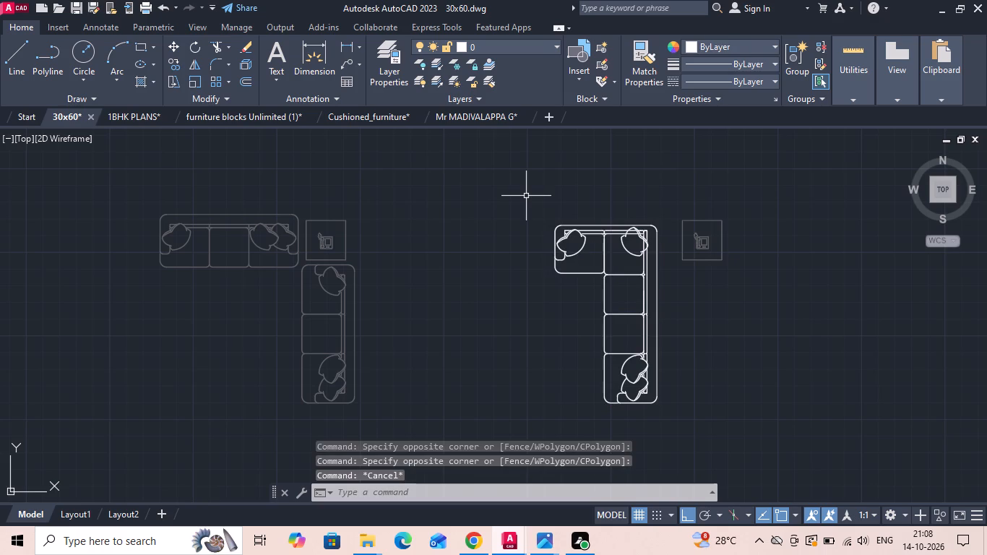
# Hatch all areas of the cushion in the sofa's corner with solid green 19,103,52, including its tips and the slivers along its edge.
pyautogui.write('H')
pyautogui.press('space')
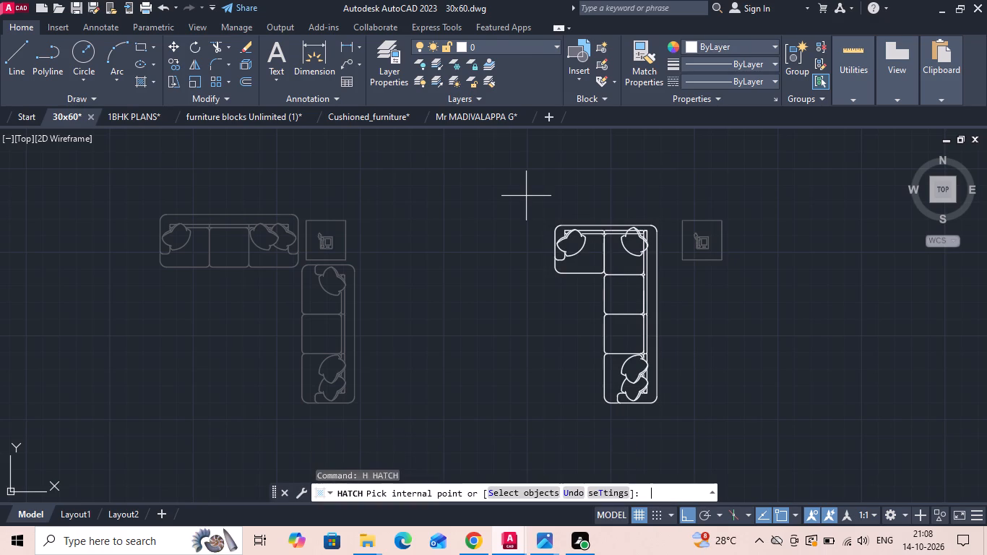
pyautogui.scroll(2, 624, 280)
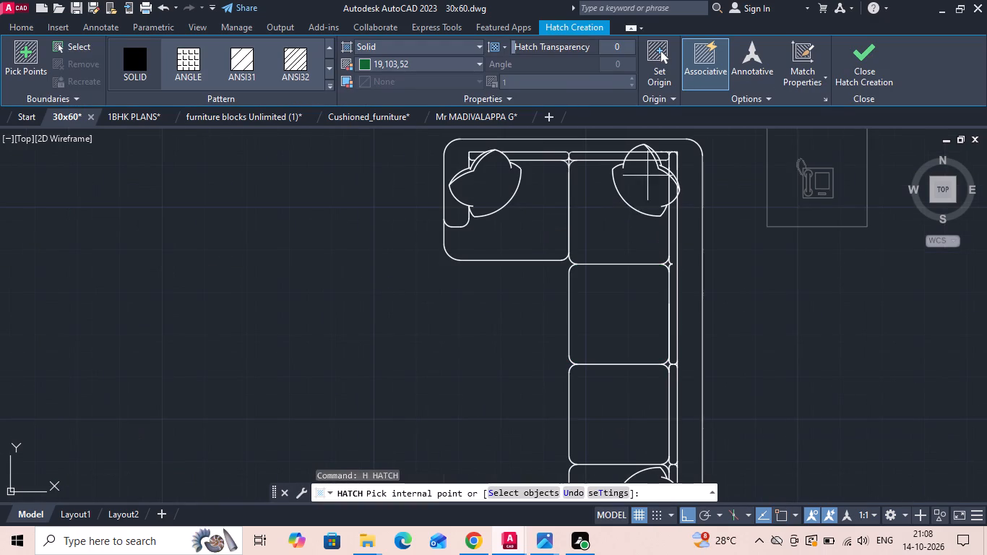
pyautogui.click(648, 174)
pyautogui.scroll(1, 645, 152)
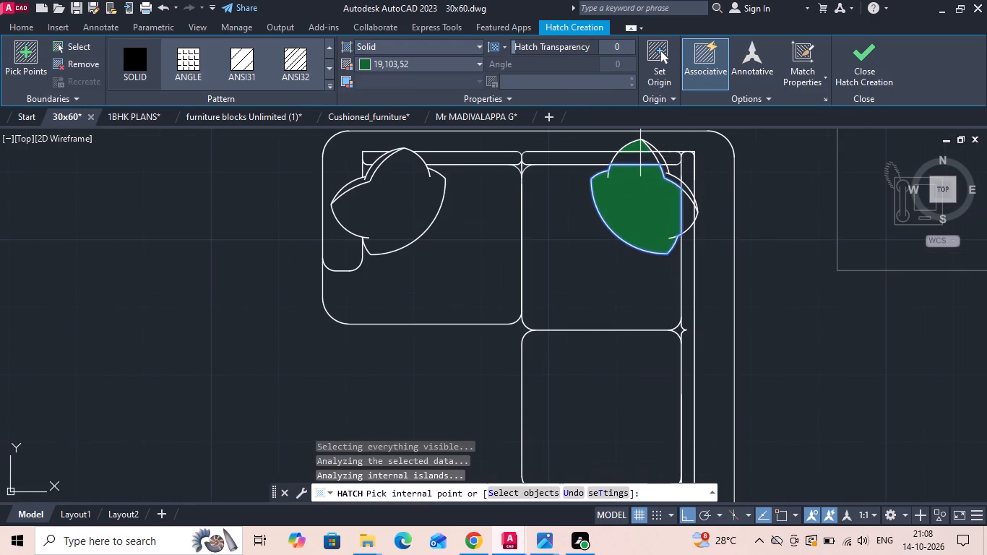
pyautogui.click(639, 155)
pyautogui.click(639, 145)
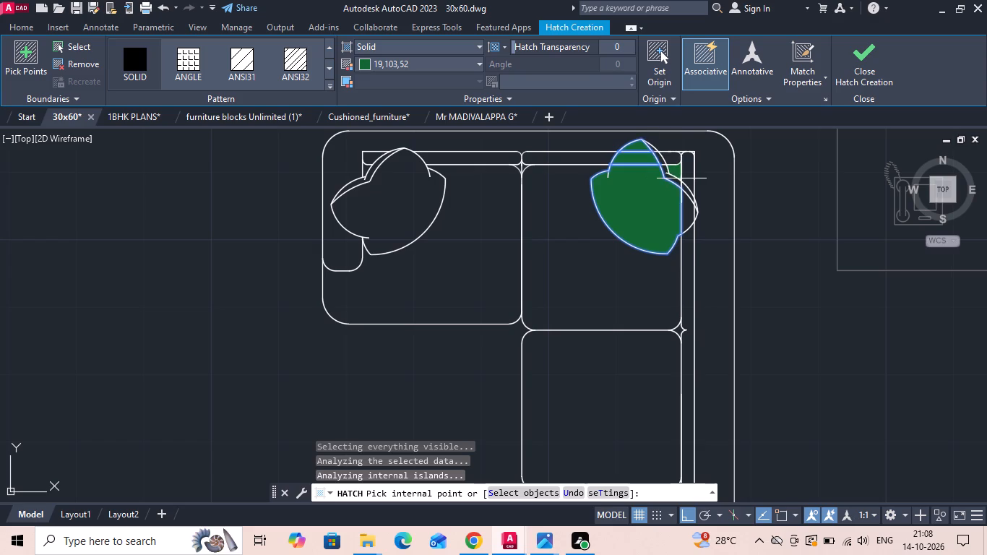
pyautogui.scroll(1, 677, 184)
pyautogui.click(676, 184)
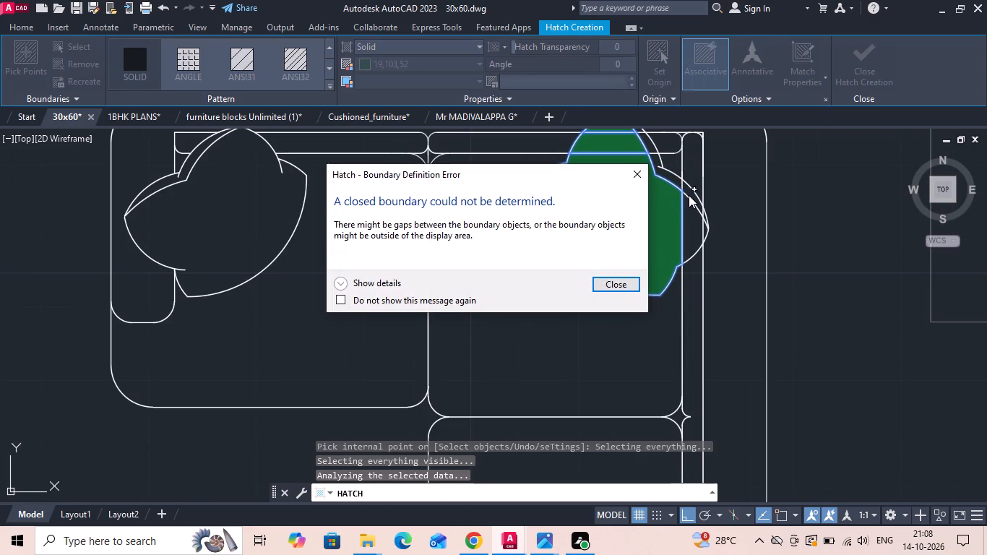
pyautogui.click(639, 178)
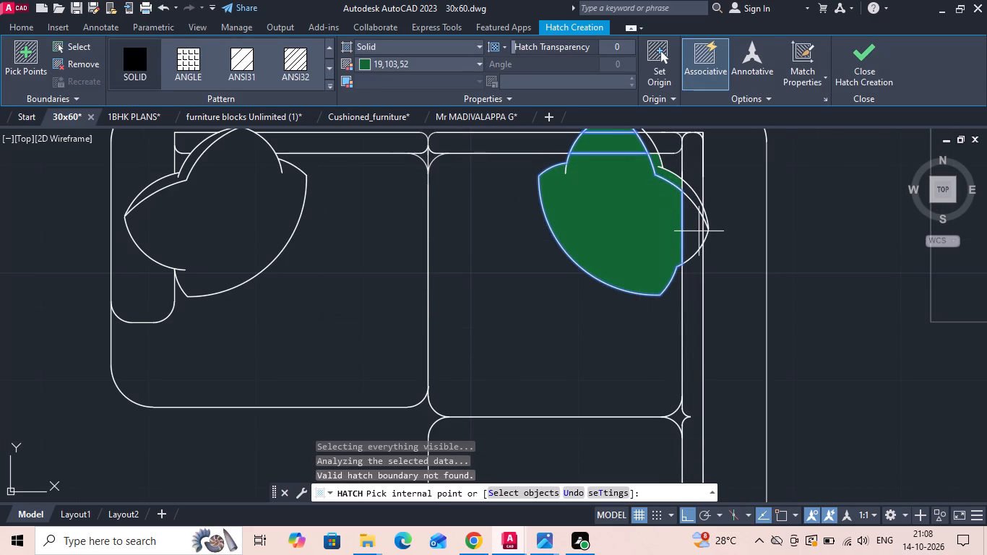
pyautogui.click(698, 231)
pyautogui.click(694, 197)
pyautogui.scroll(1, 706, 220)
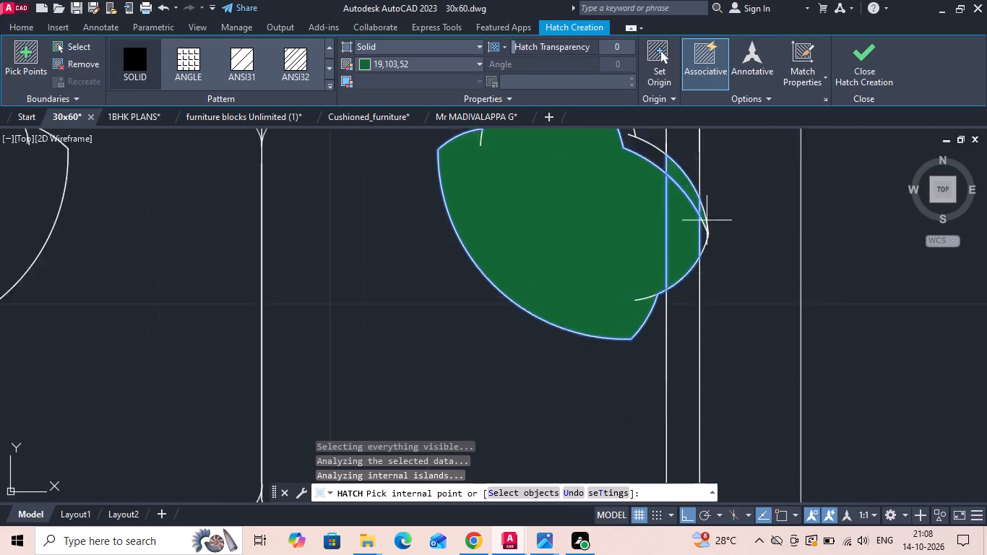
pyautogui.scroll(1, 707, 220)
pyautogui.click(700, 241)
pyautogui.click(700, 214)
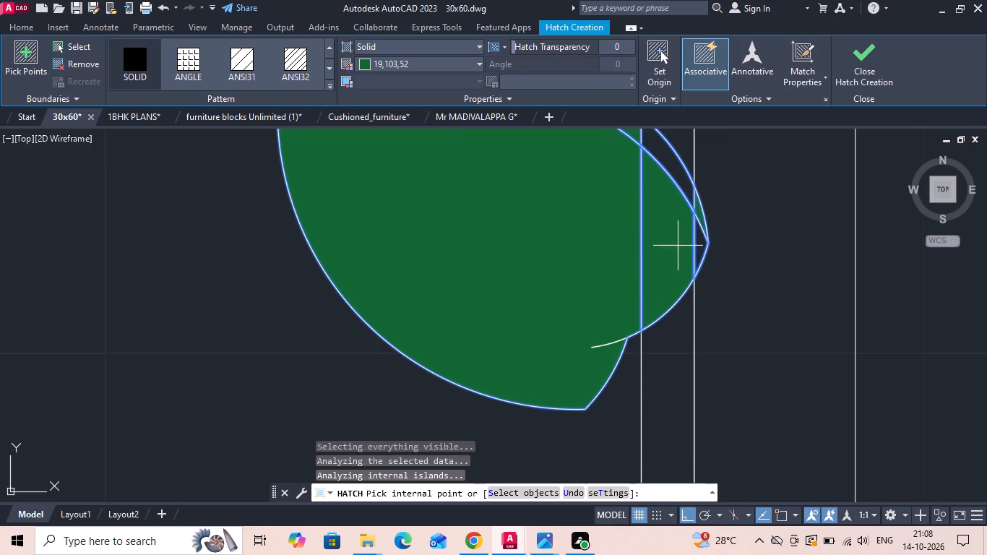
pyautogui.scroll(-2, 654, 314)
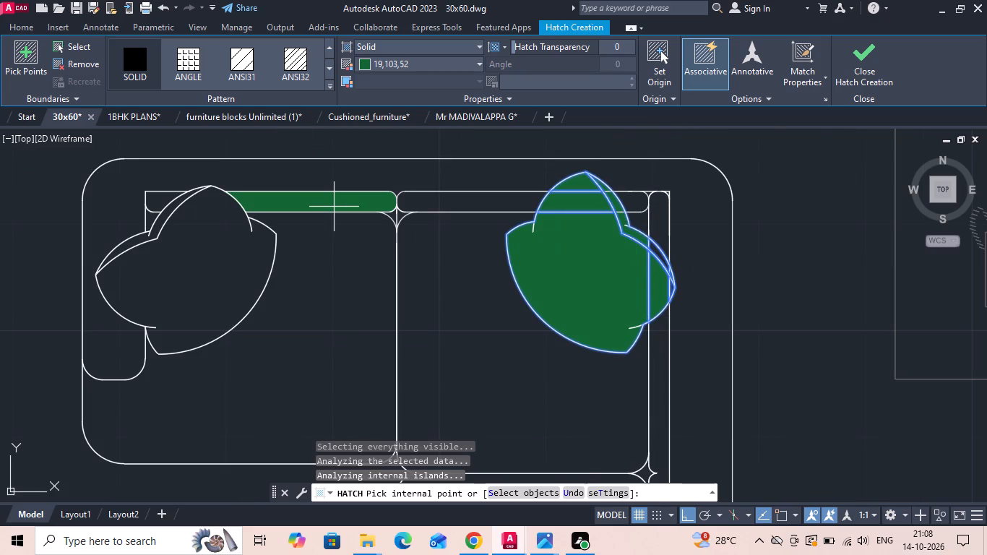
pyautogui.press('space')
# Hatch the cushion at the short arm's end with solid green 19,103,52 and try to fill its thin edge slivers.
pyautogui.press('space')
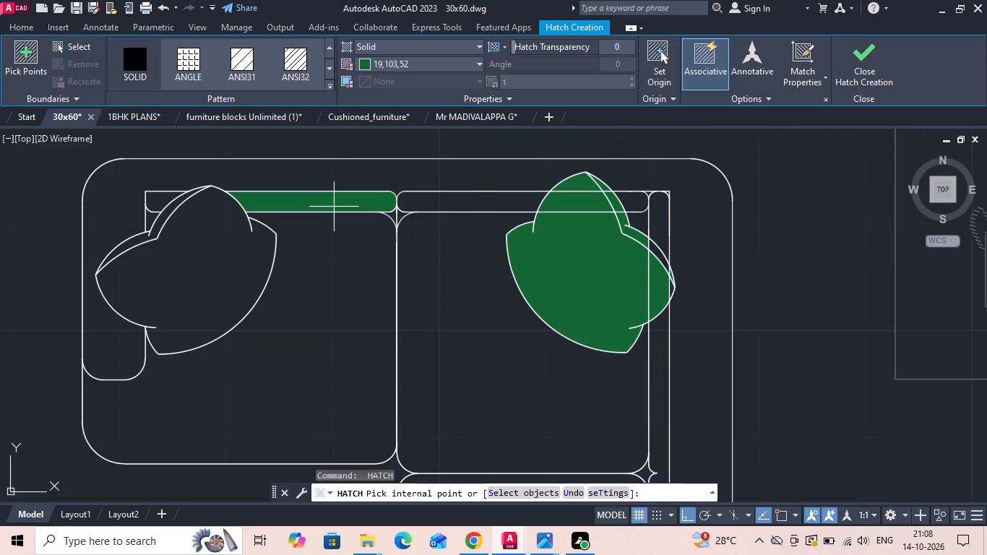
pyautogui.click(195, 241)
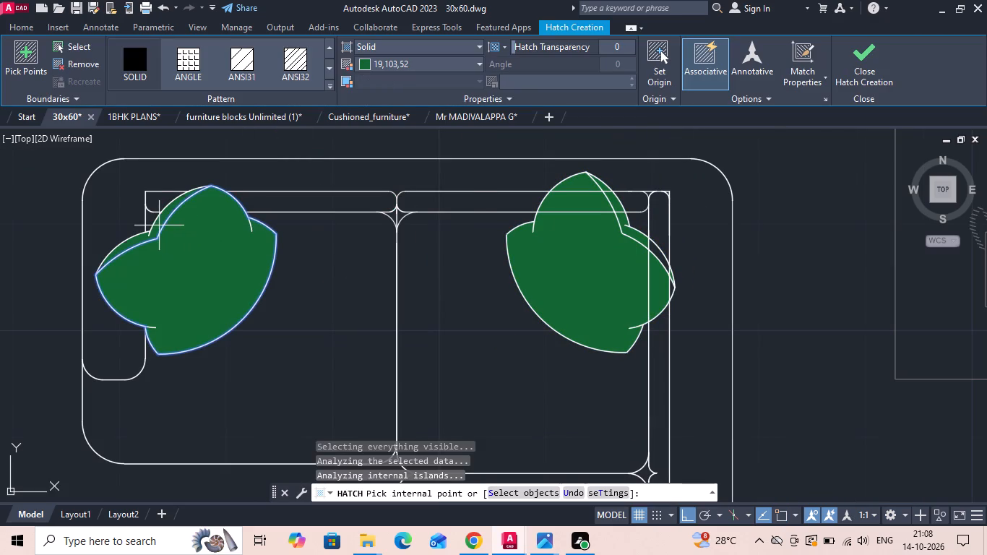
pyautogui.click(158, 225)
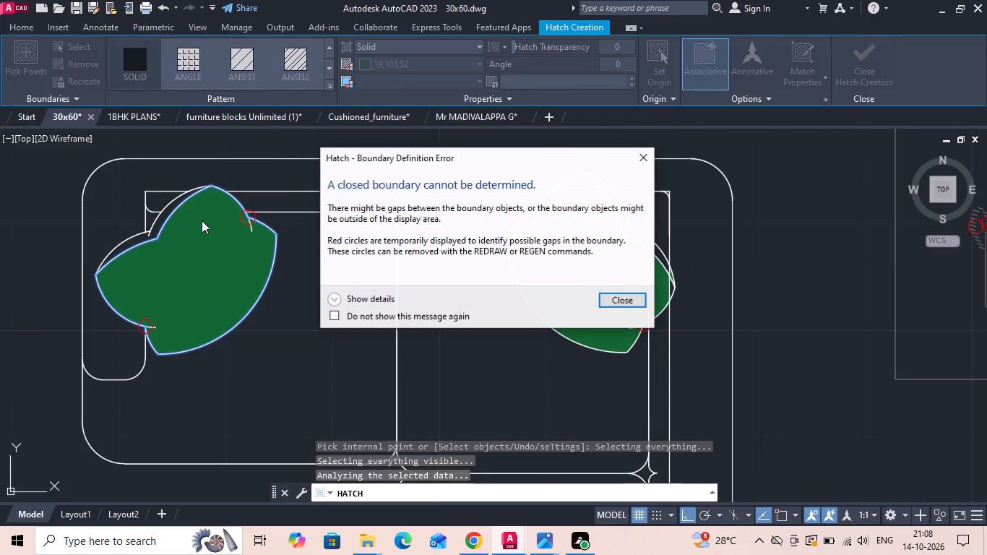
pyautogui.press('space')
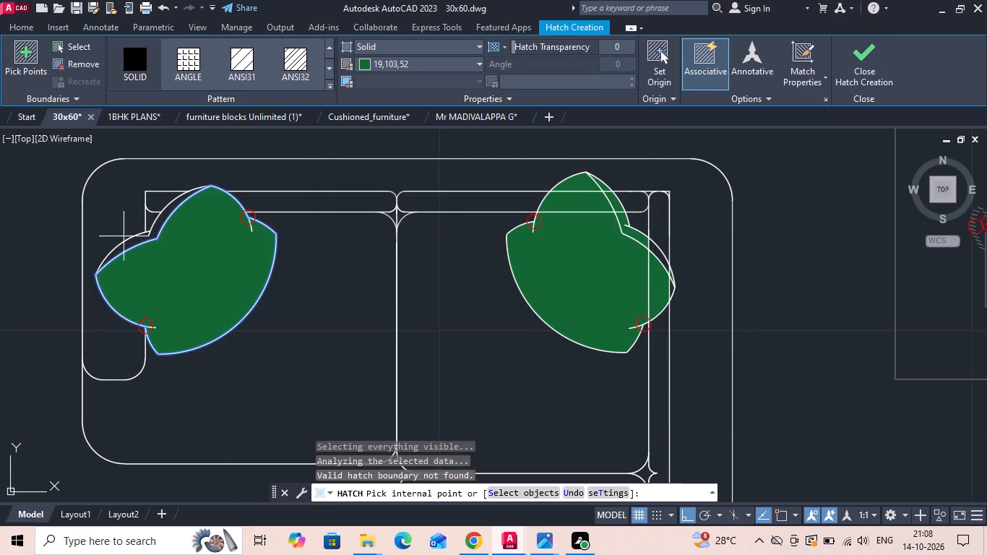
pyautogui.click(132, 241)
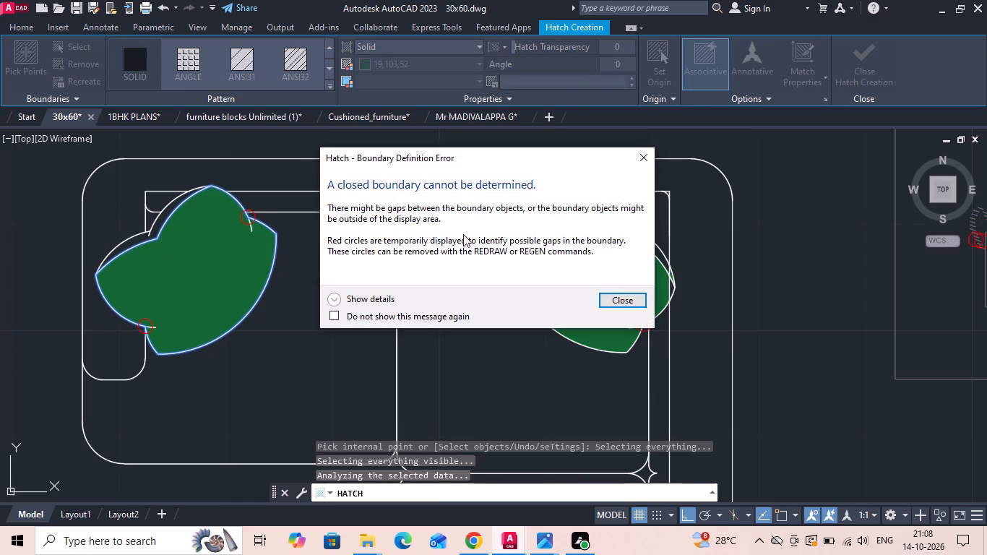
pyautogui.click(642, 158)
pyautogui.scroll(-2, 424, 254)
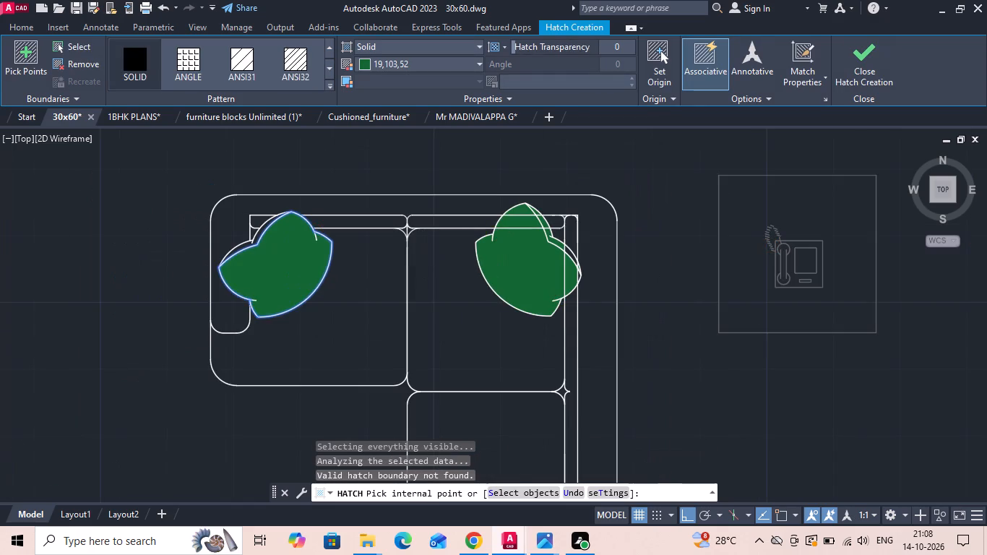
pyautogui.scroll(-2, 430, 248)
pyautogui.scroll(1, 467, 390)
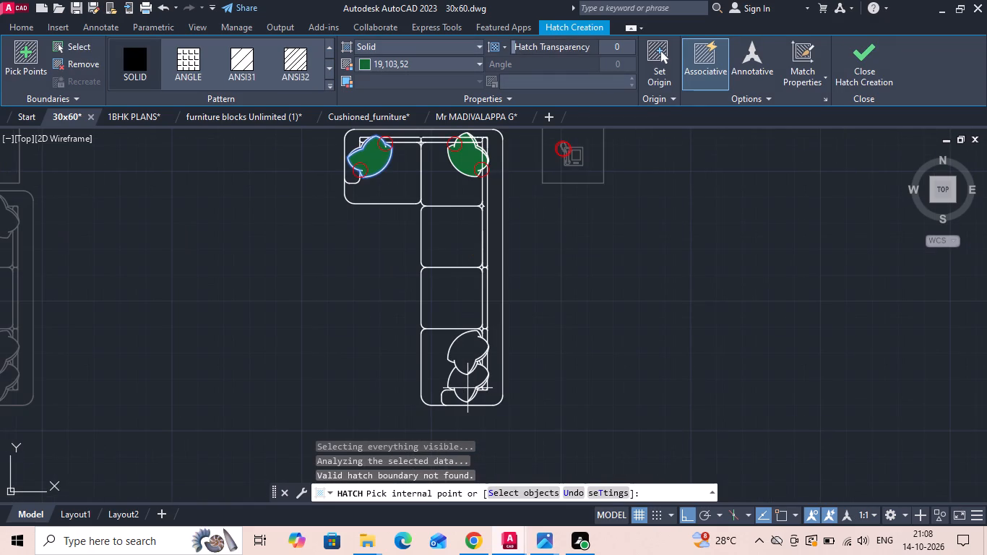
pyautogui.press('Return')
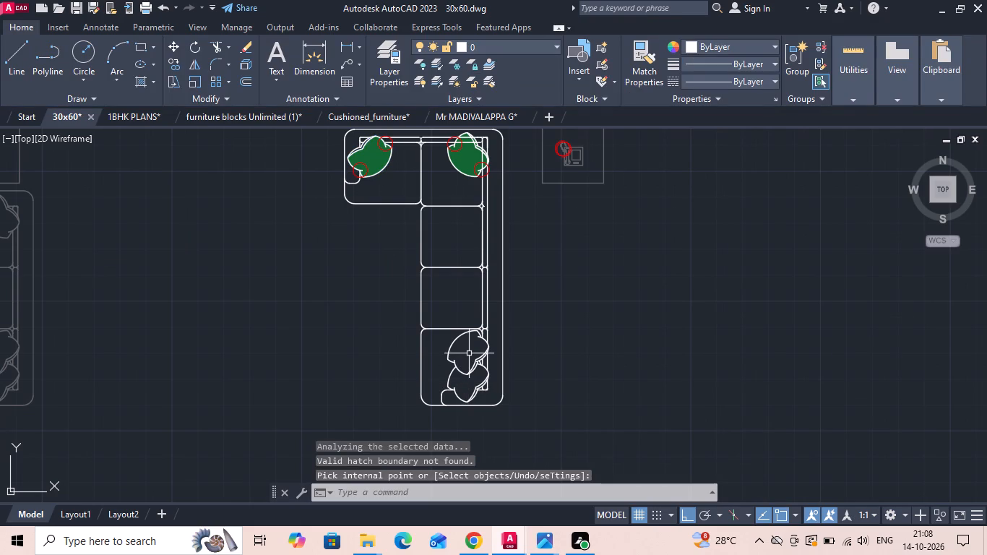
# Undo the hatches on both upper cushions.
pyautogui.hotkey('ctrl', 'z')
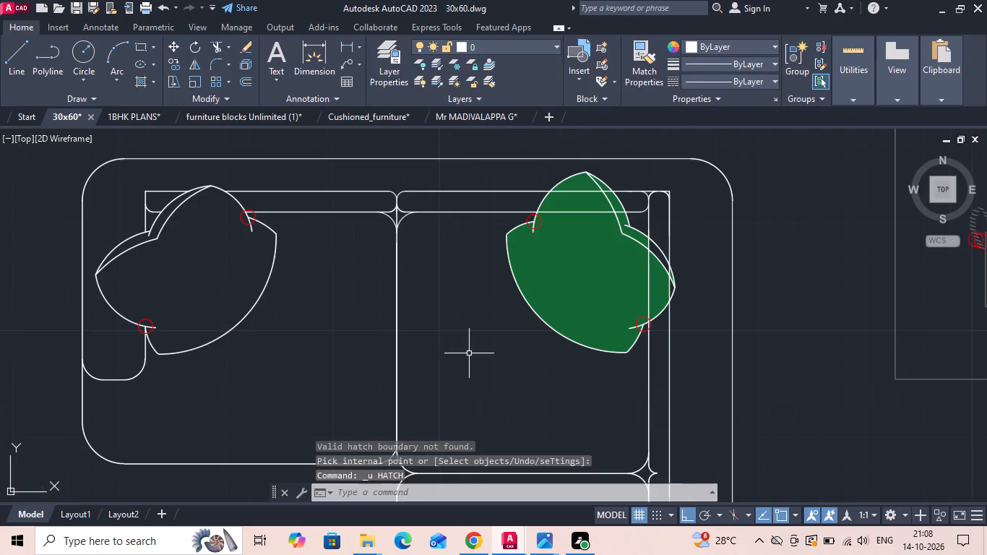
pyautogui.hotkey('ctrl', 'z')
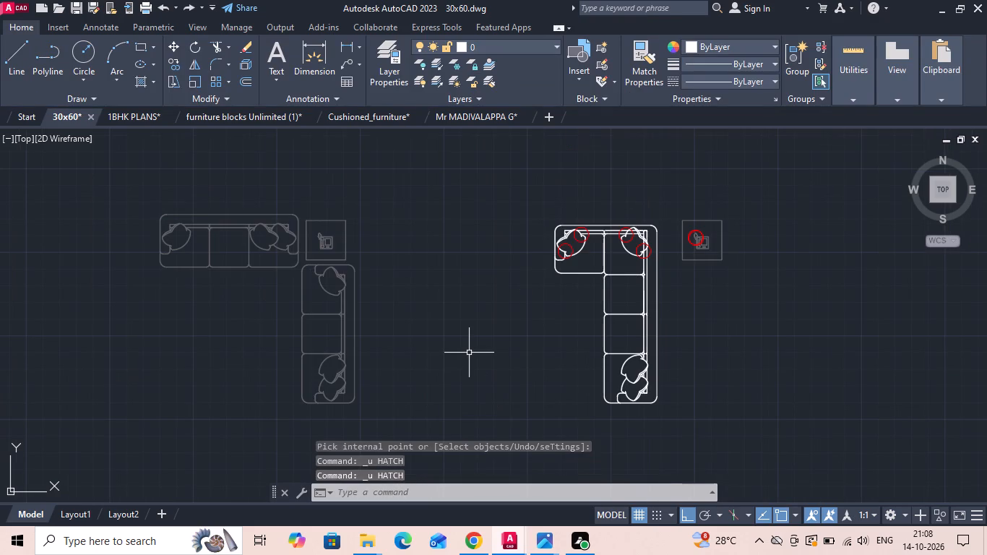
# Hatch the main area of the cushion at the short arm's end with solid green 19,103,52.
pyautogui.write('H')
pyautogui.press('space')
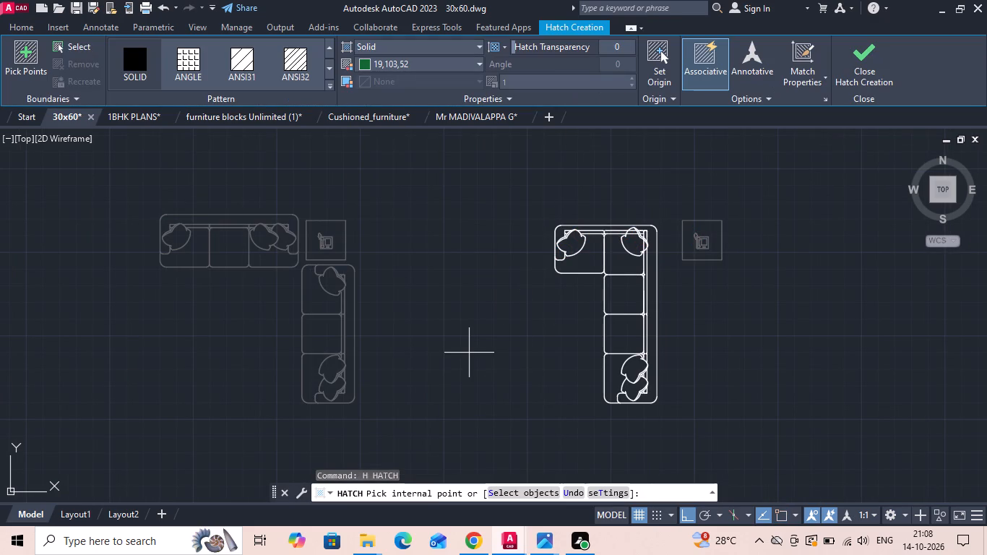
pyautogui.scroll(3, 611, 257)
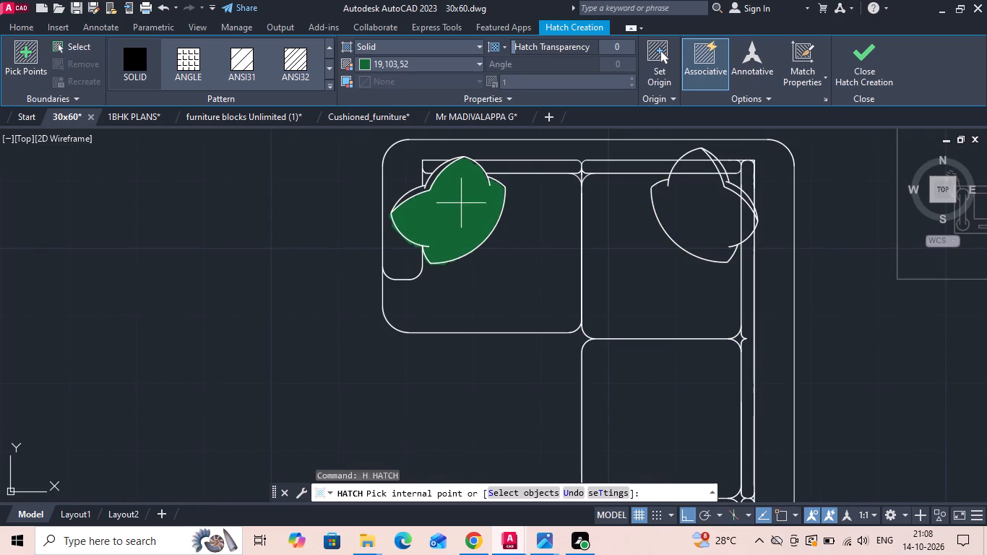
pyautogui.click(461, 203)
pyautogui.press('space')
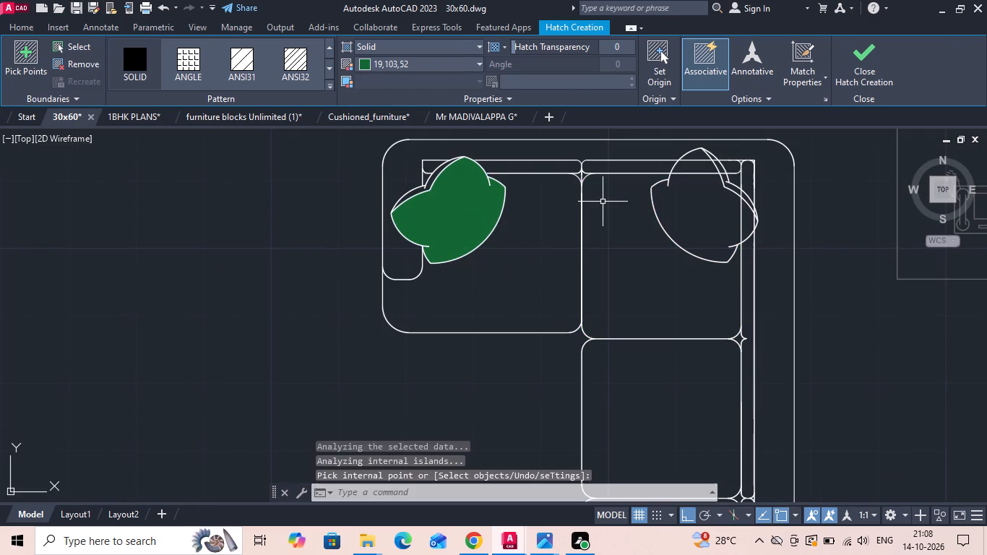
# Hatch the cushion in the sofa's corner with solid green 19,103,52, including the tips over the backrests, and undo the misplaced sliver fill.
pyautogui.press('Return')
pyautogui.click(671, 217)
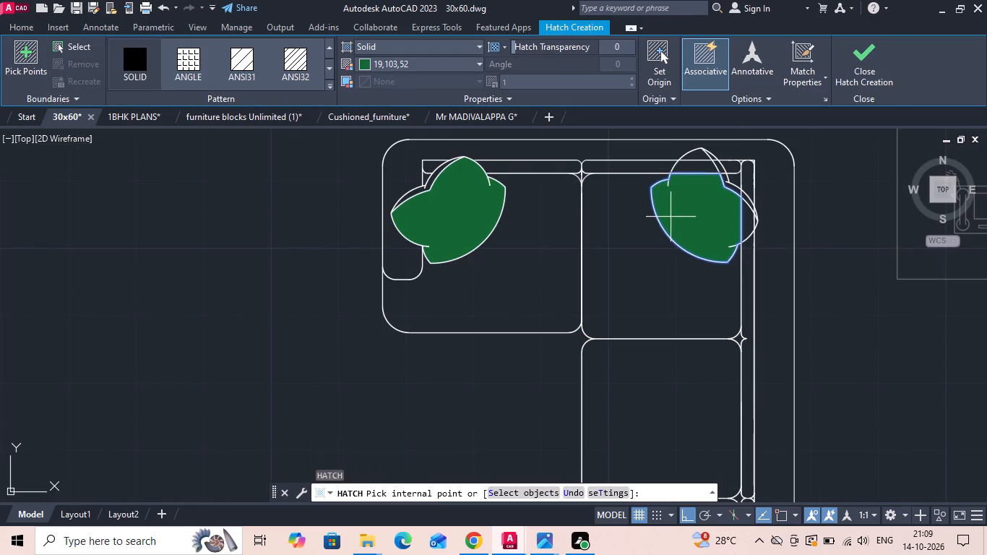
pyautogui.scroll(1, 693, 159)
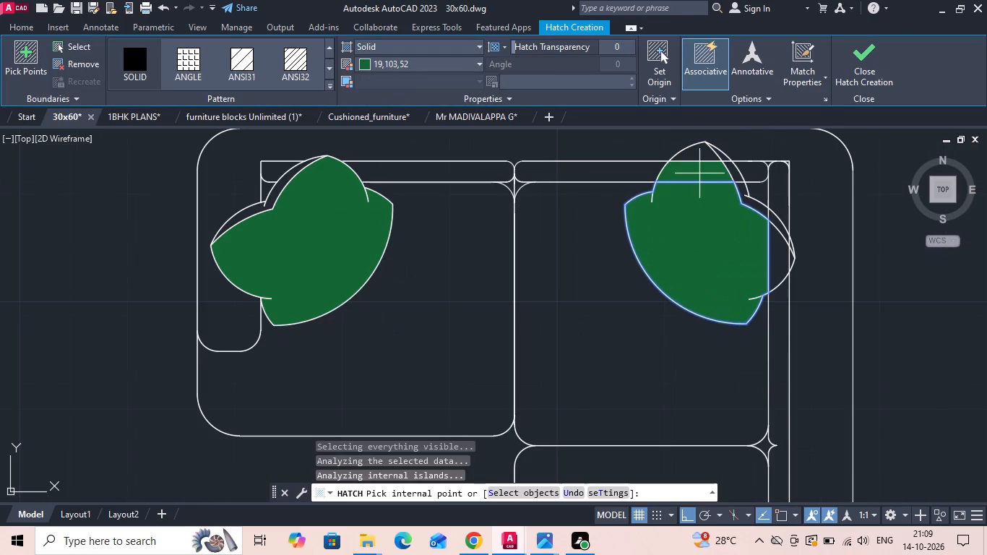
pyautogui.click(699, 173)
pyautogui.click(704, 158)
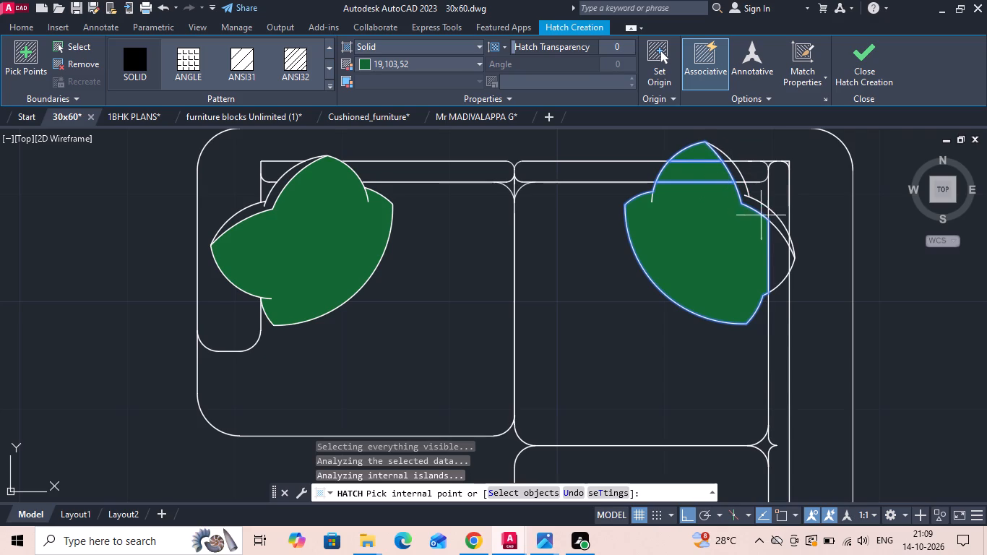
pyautogui.click(785, 257)
pyautogui.click(778, 220)
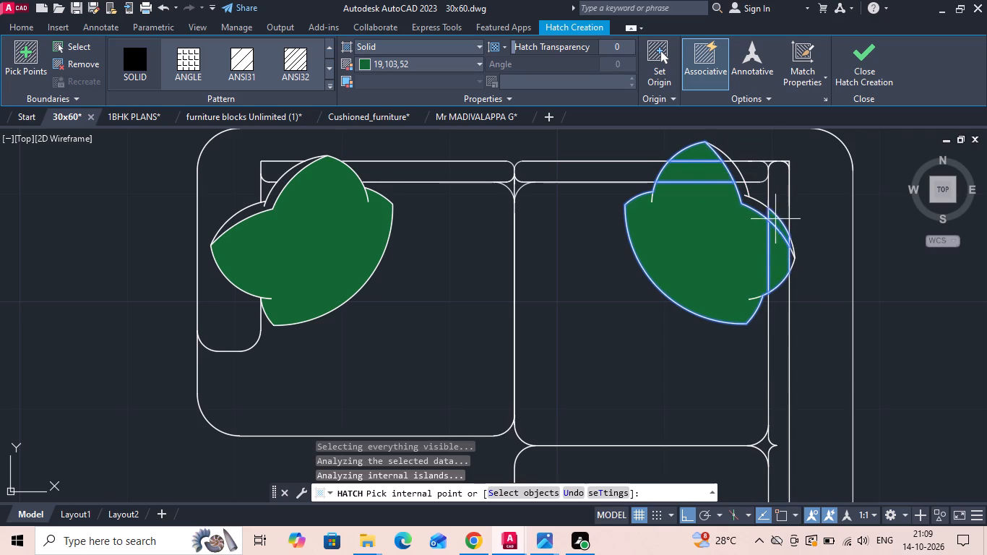
pyautogui.click(753, 200)
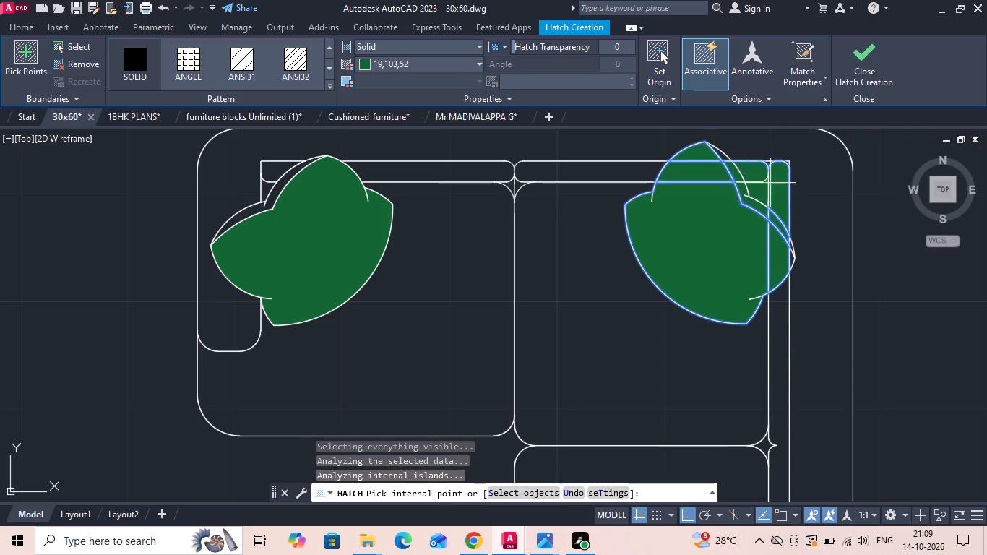
pyautogui.hotkey('ctrl', 'z')
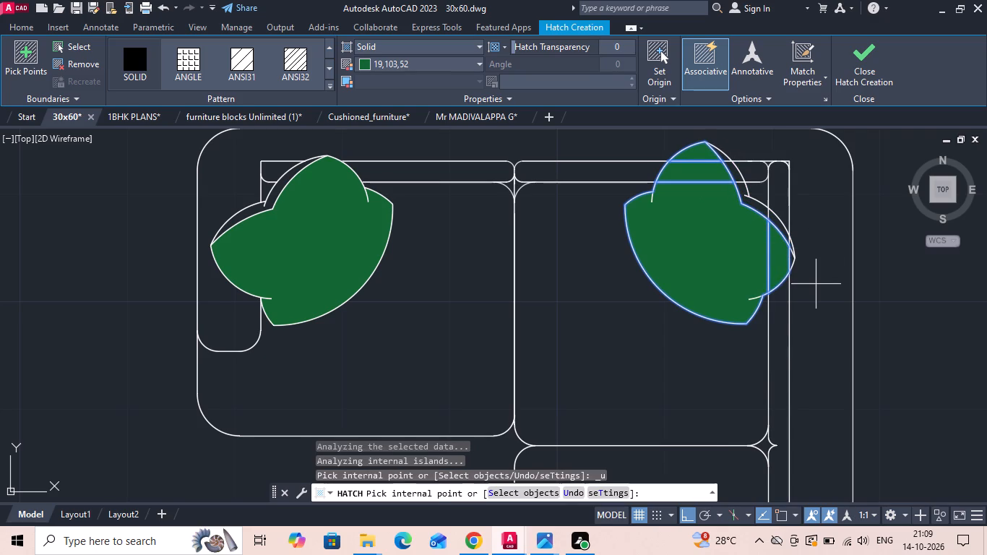
pyautogui.press('space')
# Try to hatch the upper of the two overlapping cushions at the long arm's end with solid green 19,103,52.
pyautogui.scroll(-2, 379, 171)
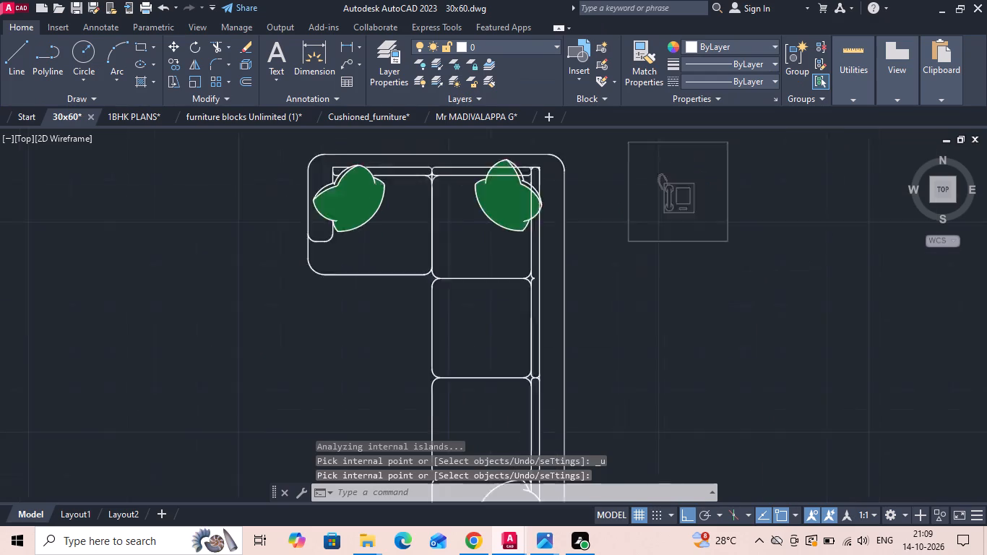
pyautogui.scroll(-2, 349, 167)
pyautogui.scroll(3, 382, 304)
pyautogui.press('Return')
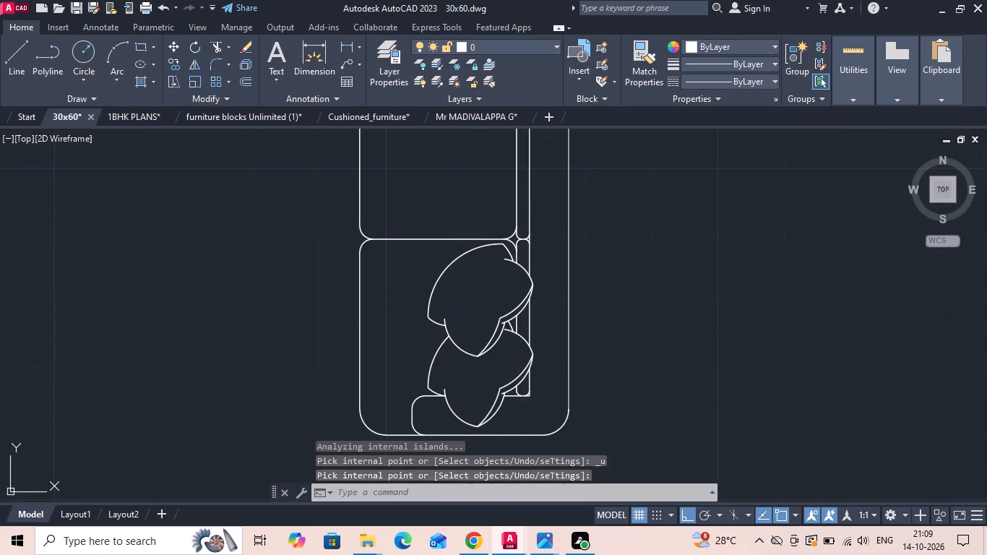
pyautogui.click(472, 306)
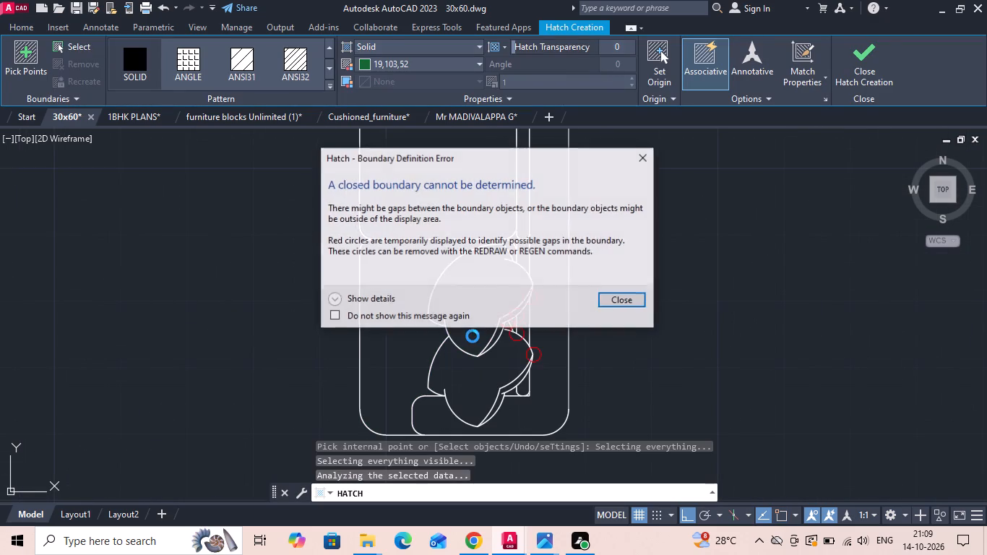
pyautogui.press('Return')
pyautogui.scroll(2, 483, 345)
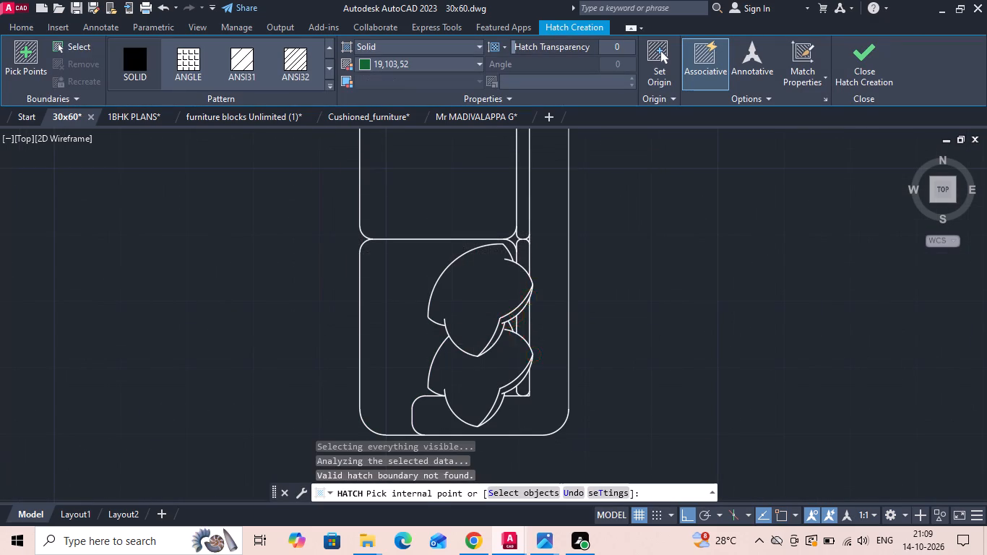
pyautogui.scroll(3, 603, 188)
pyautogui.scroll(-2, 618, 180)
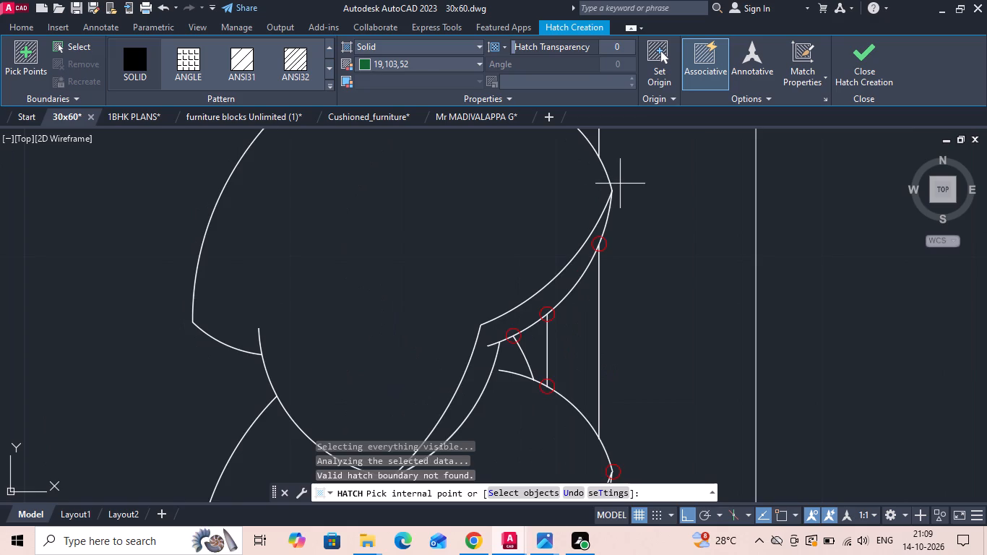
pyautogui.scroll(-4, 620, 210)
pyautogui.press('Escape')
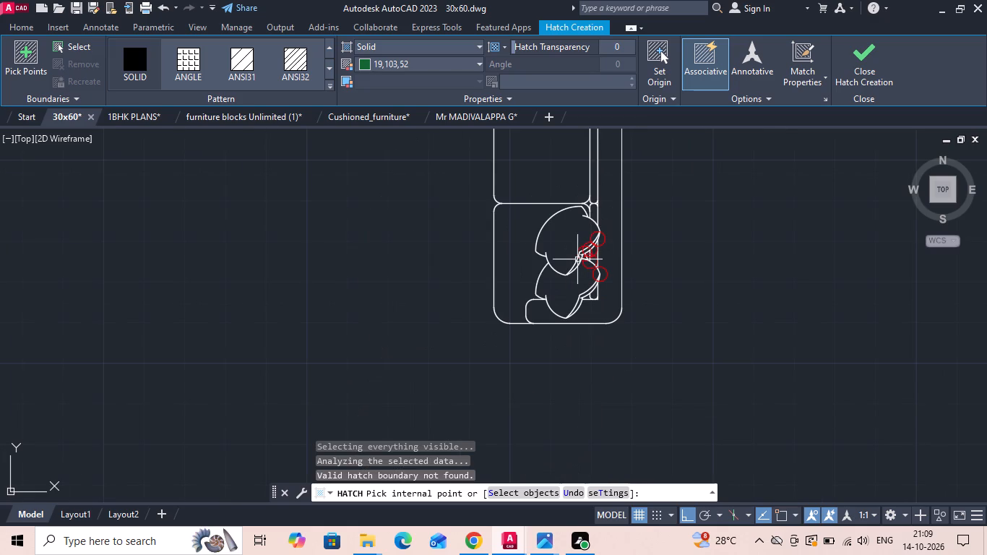
# Hatch the main area of the upper overlapping cushion at the long arm's end with solid green 19,103,52.
pyautogui.write('H')
pyautogui.press('space')
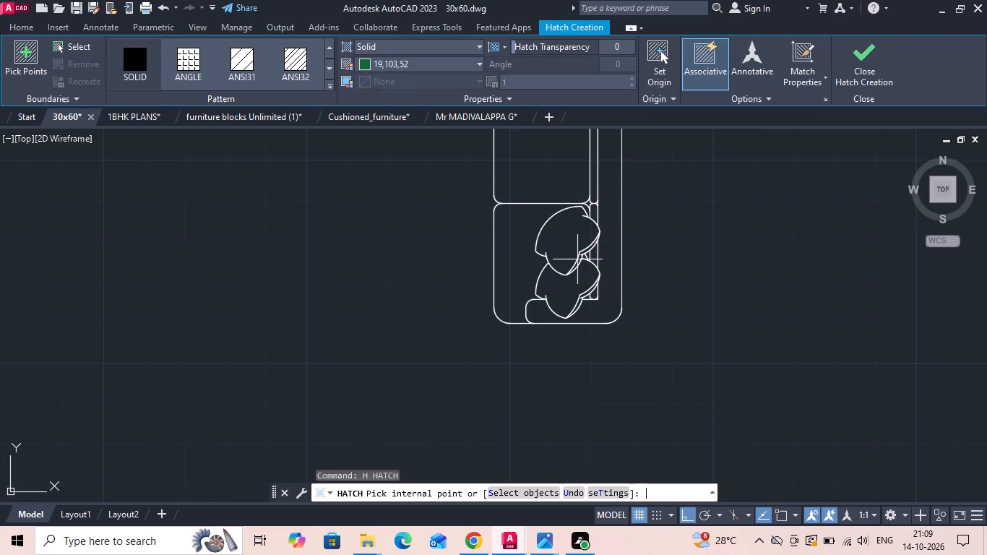
pyautogui.click(569, 223)
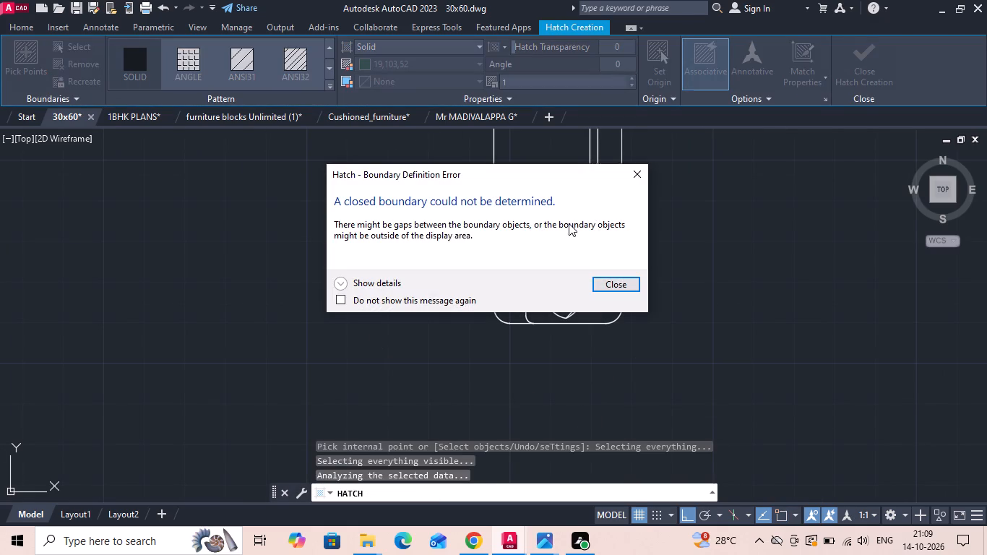
pyautogui.click(605, 280)
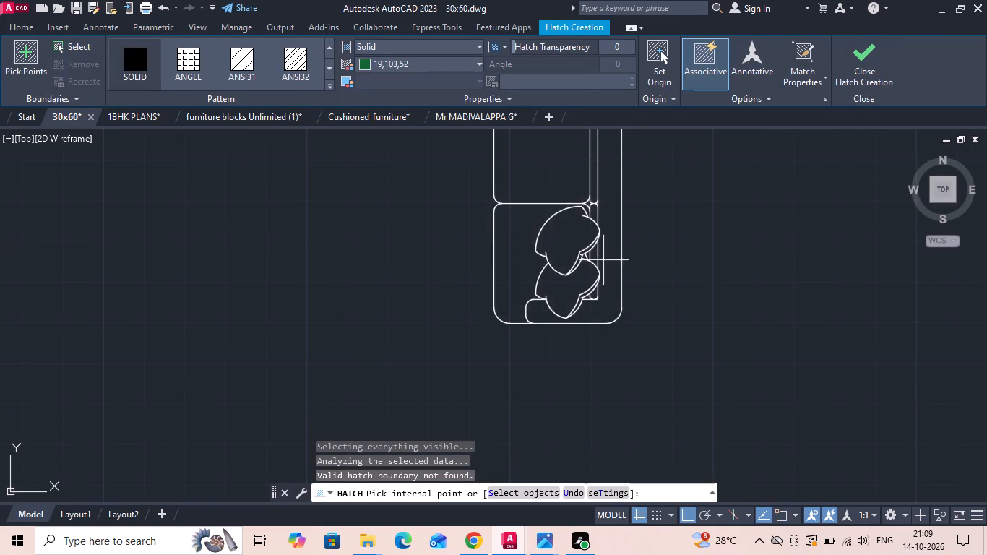
pyautogui.scroll(1, 603, 259)
pyautogui.scroll(4, 572, 156)
pyautogui.scroll(2, 596, 304)
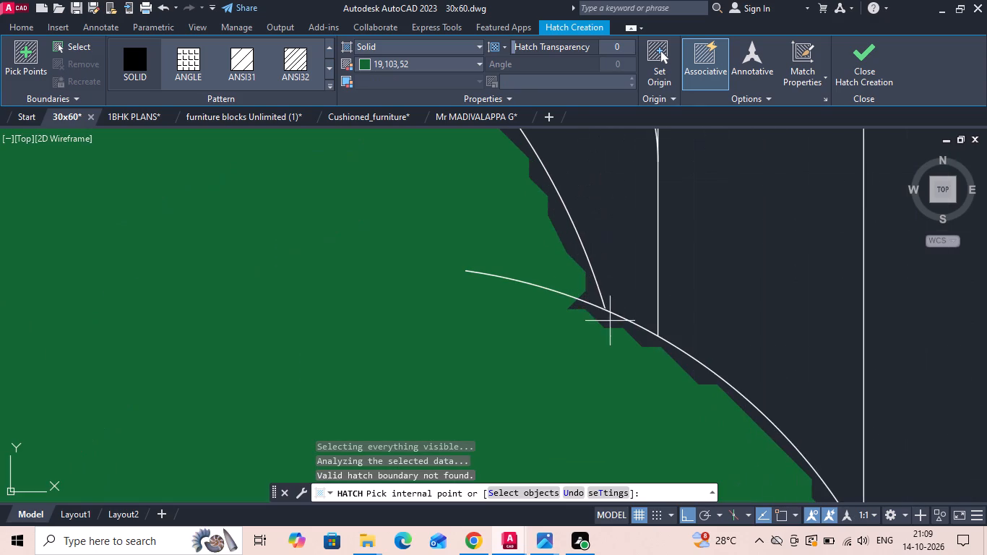
pyautogui.scroll(-5, 617, 223)
pyautogui.click(574, 255)
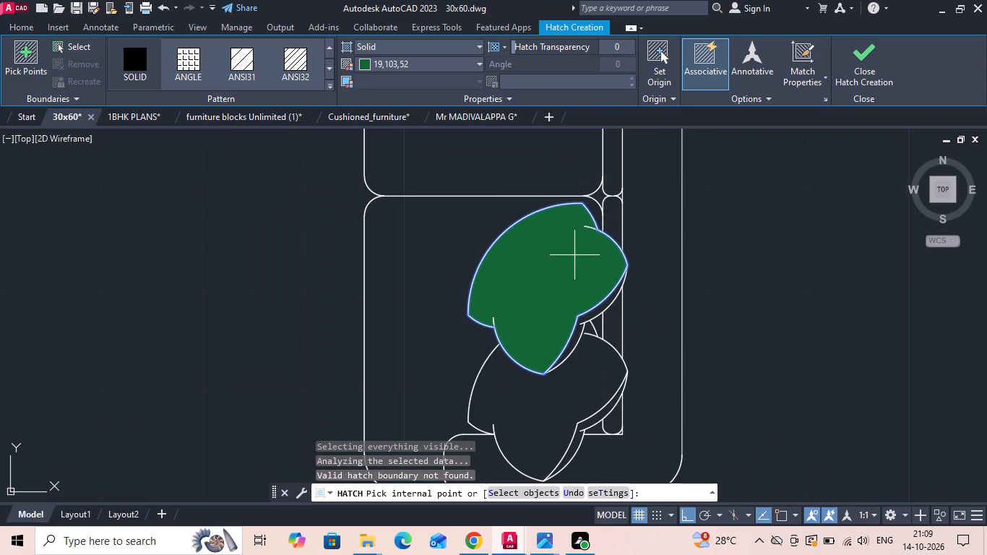
pyautogui.press('Return')
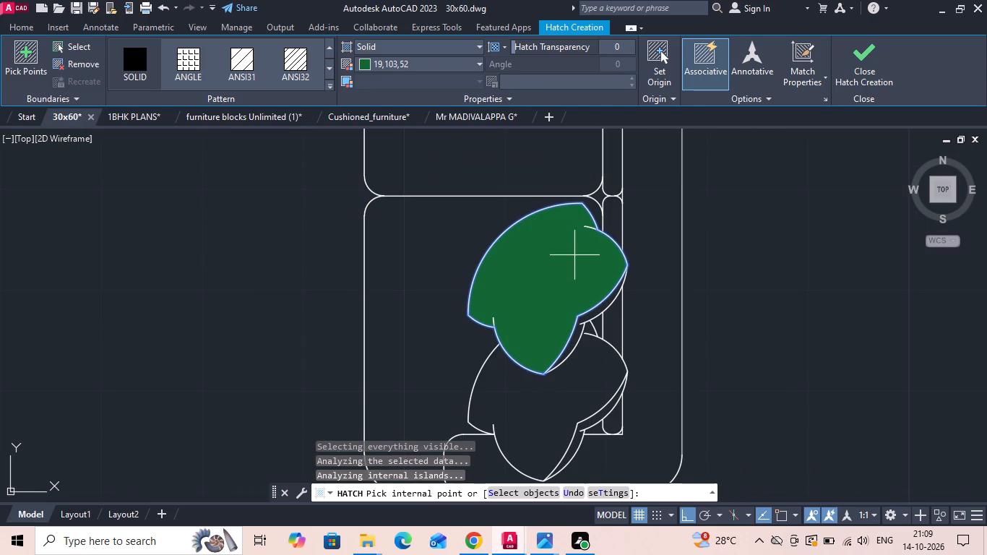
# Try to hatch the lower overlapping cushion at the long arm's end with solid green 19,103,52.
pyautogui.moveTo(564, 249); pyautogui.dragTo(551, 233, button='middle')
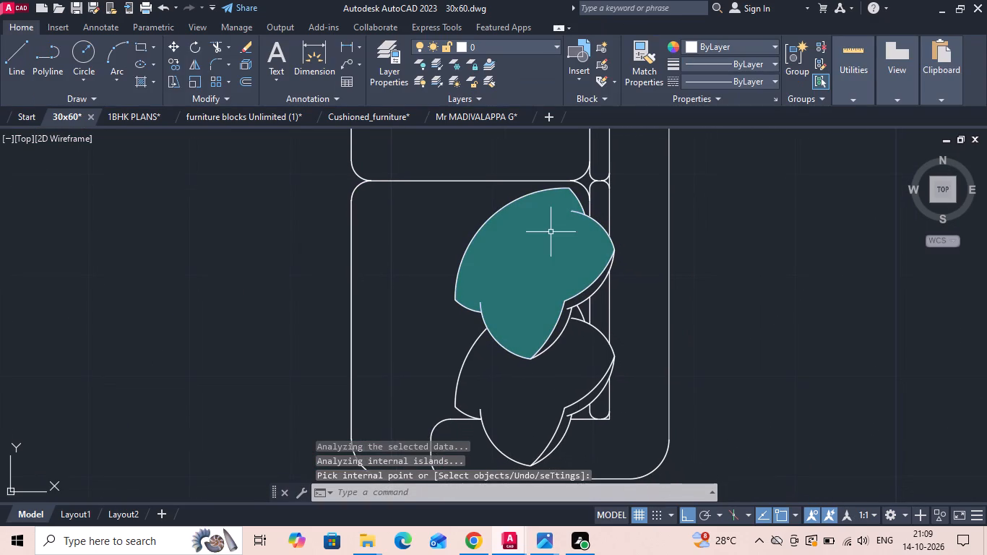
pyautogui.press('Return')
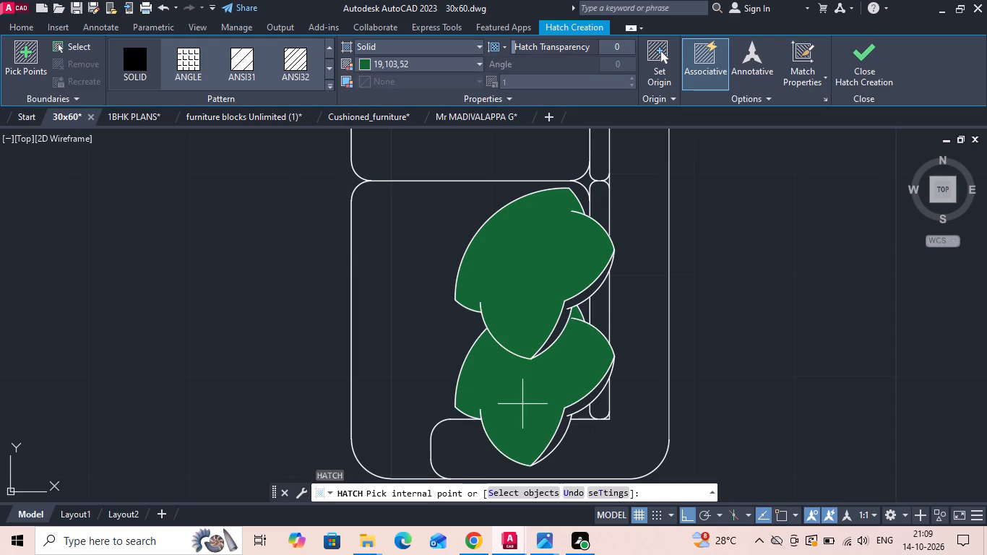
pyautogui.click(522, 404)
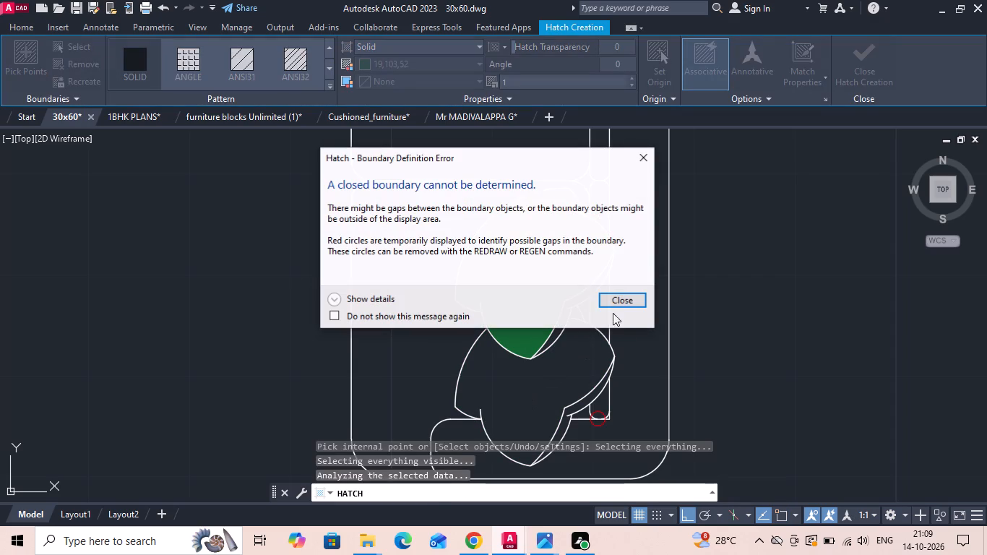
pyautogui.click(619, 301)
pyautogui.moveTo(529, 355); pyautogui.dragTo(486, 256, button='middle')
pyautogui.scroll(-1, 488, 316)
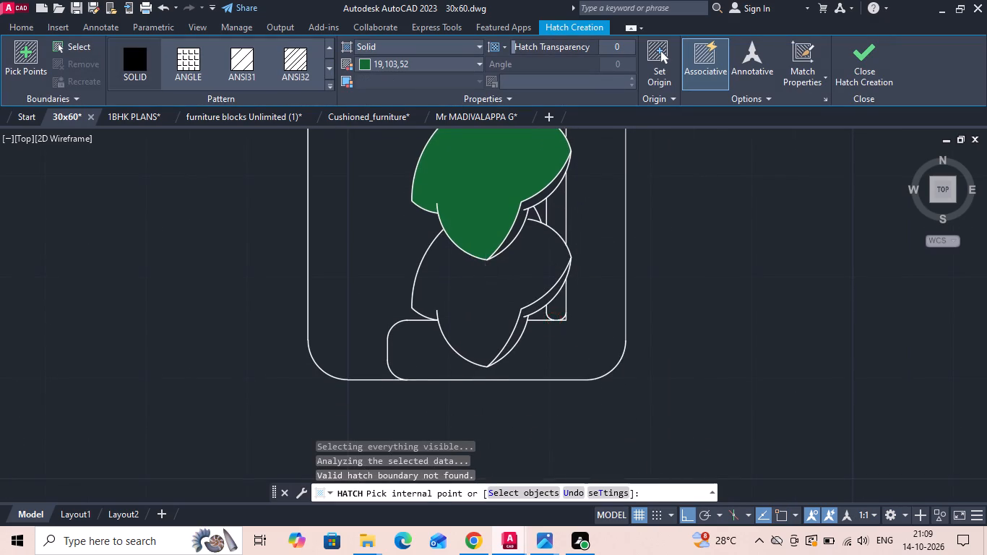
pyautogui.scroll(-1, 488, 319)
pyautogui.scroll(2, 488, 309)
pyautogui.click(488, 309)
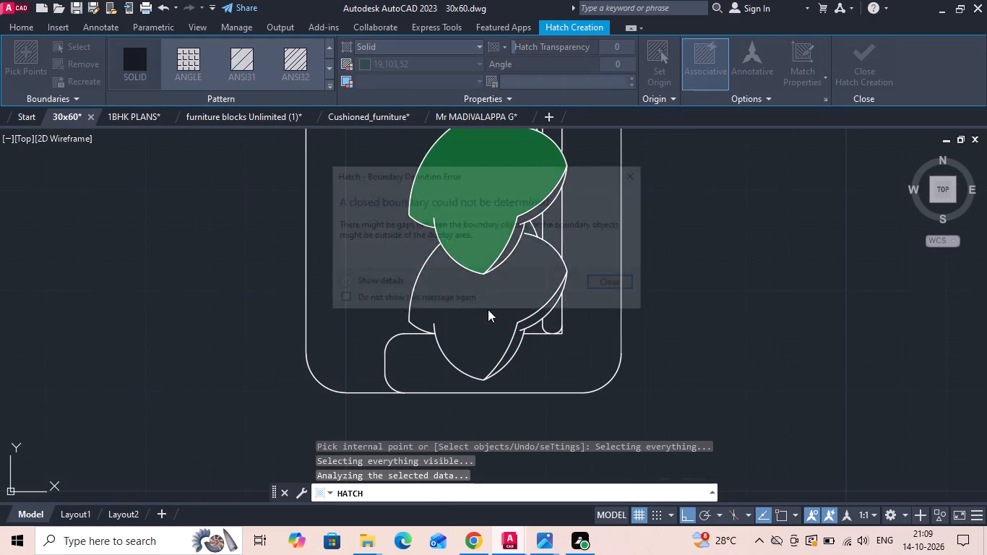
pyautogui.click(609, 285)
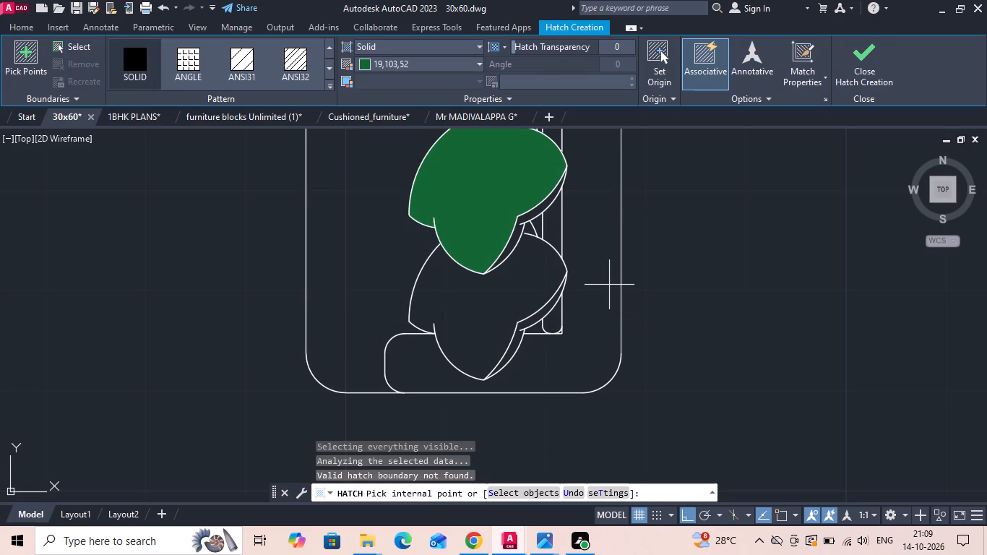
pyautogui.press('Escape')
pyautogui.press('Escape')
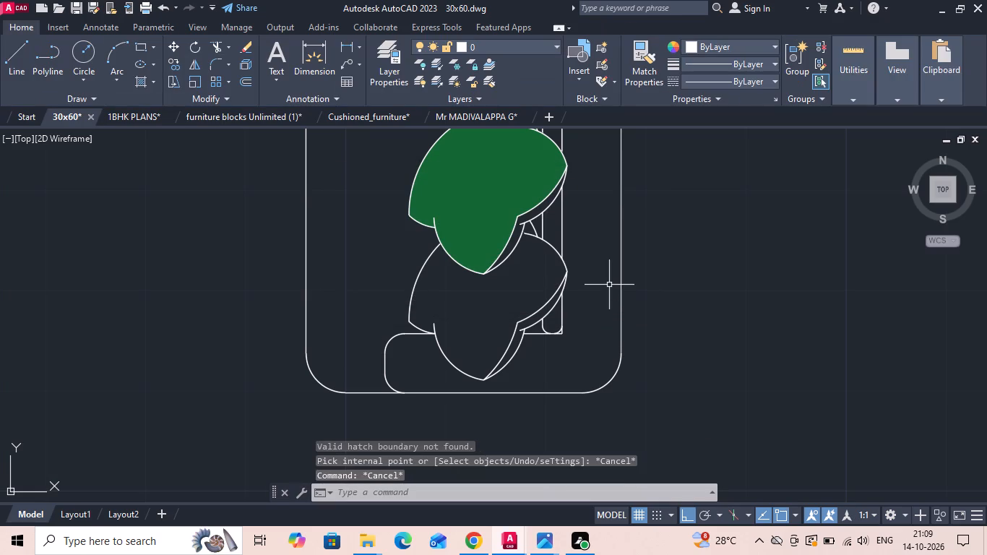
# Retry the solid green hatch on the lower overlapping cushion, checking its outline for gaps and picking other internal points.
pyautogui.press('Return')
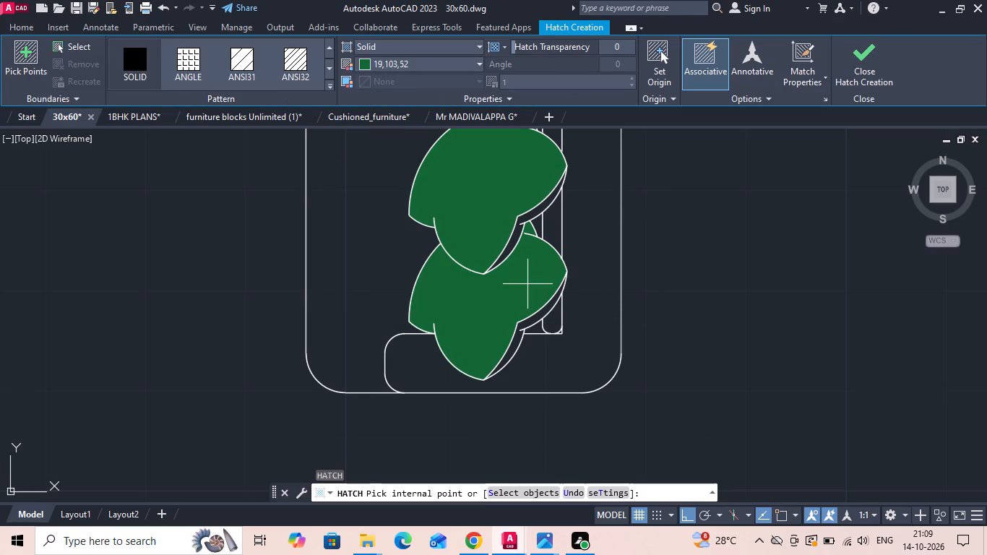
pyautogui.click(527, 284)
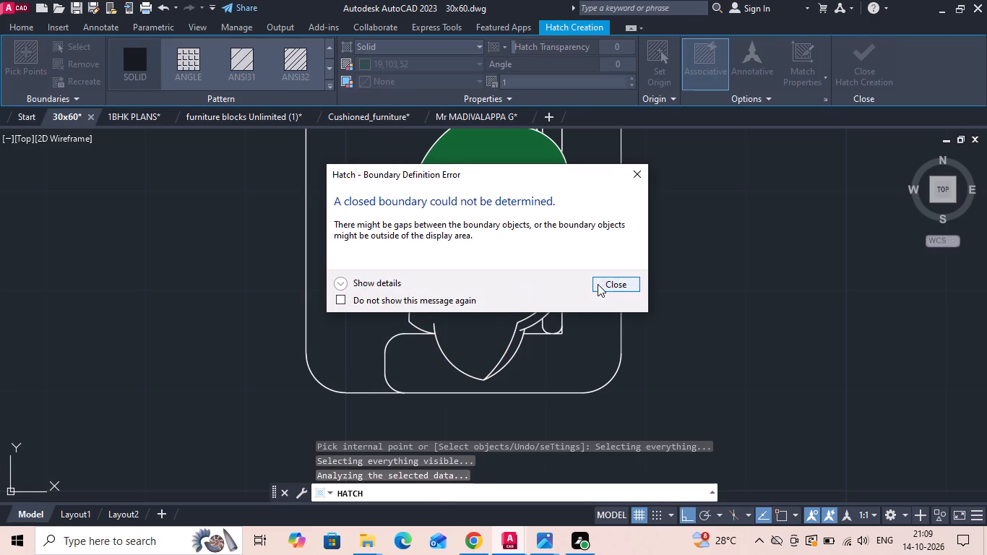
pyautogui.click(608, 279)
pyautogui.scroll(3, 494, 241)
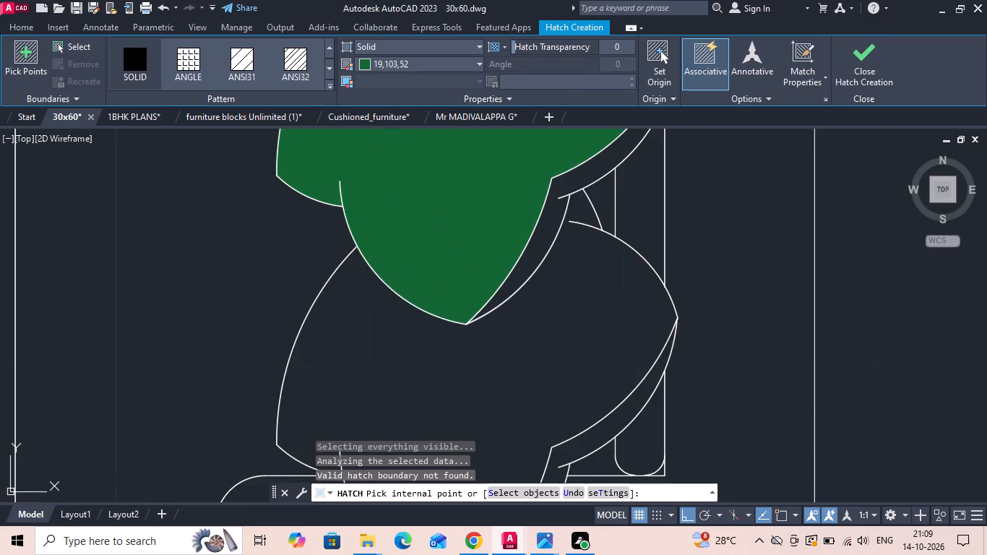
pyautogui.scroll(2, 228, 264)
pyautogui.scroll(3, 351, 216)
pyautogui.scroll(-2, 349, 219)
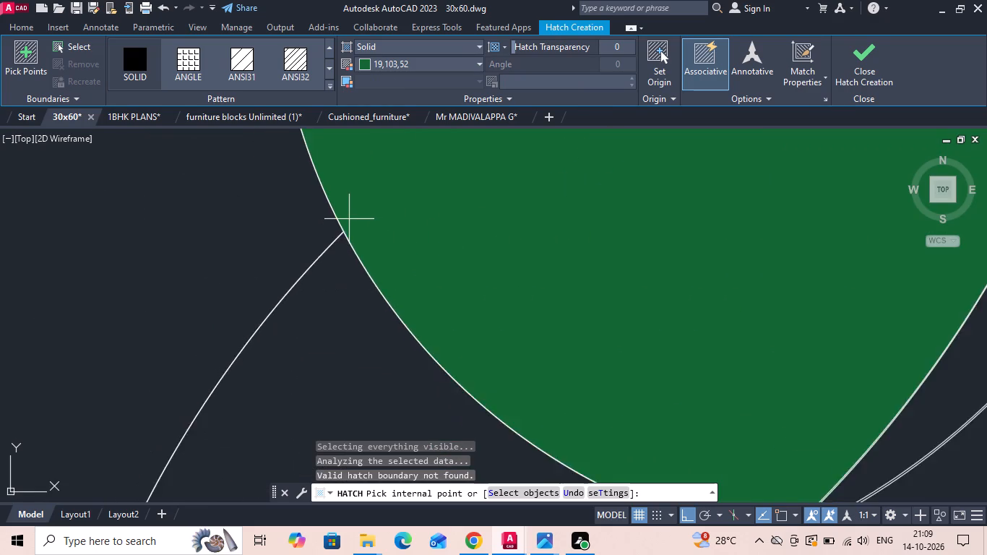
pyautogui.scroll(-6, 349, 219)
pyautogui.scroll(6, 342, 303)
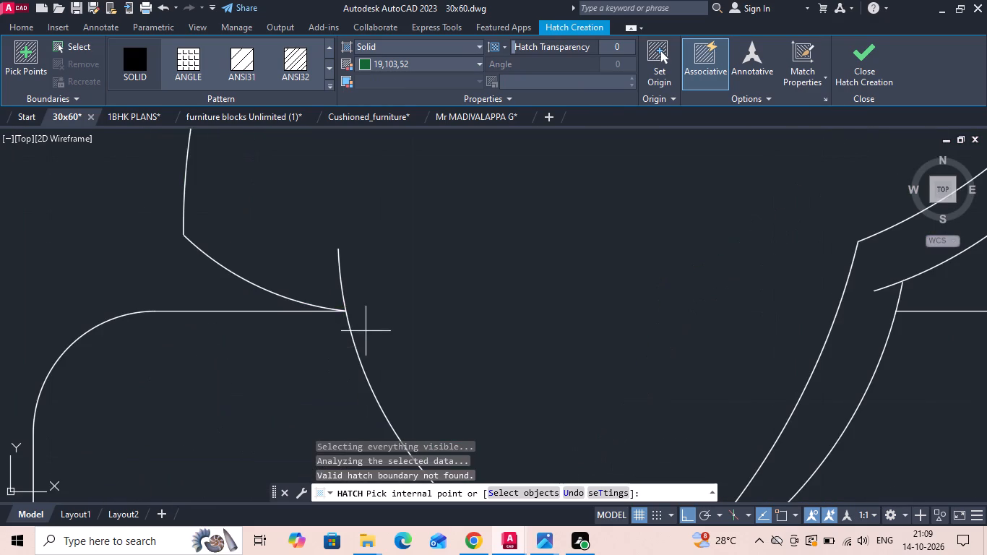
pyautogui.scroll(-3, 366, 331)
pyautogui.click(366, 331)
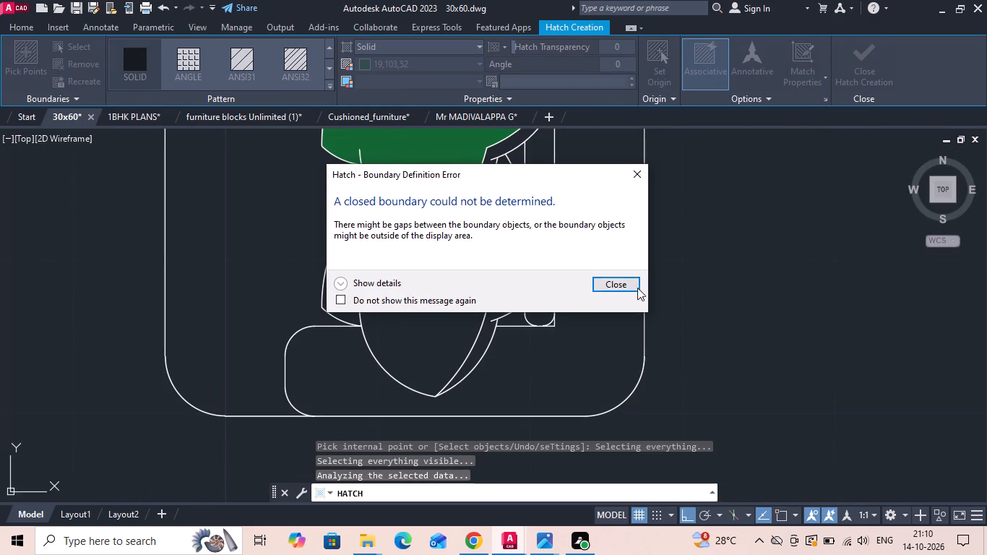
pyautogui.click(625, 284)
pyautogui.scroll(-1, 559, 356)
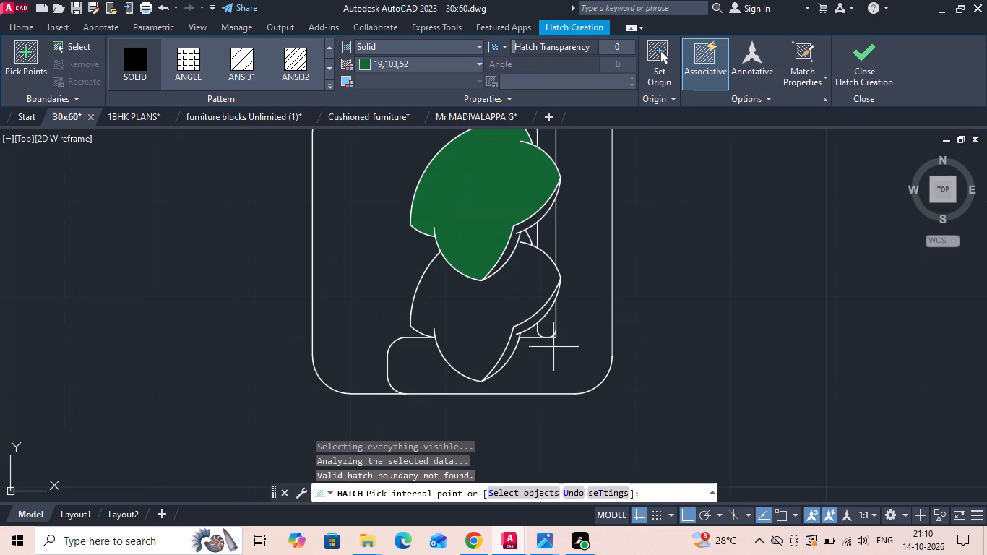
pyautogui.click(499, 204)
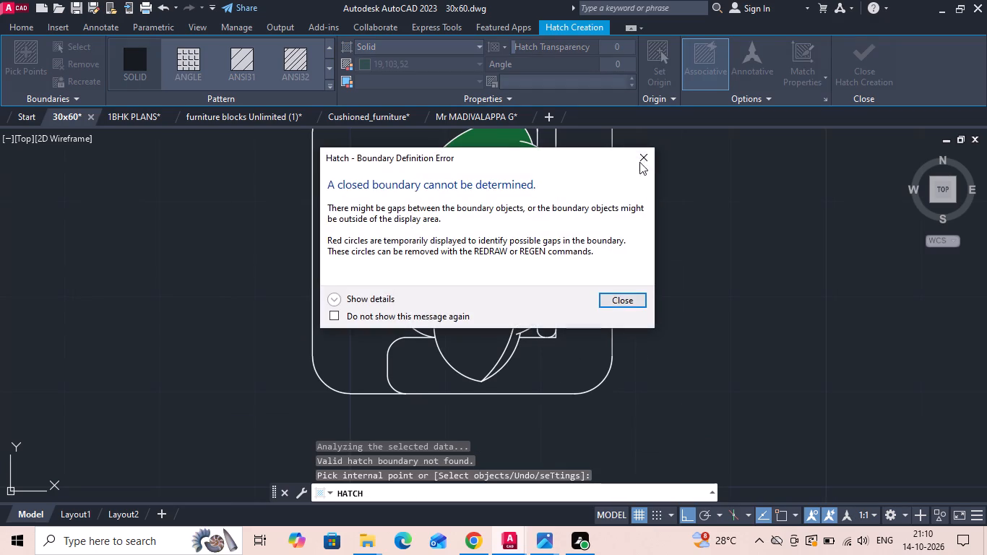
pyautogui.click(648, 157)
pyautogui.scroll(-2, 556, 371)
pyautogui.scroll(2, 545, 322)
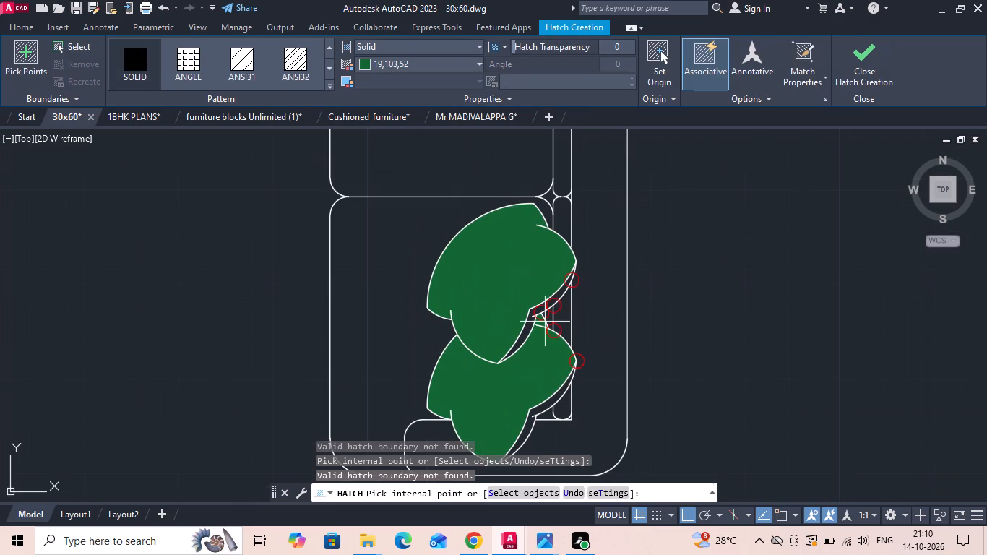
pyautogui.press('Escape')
# Copy the upper cushion's solid green hatch onto the matching corner of the lower overlapping cushion at the long arm's end.
pyautogui.click(525, 263)
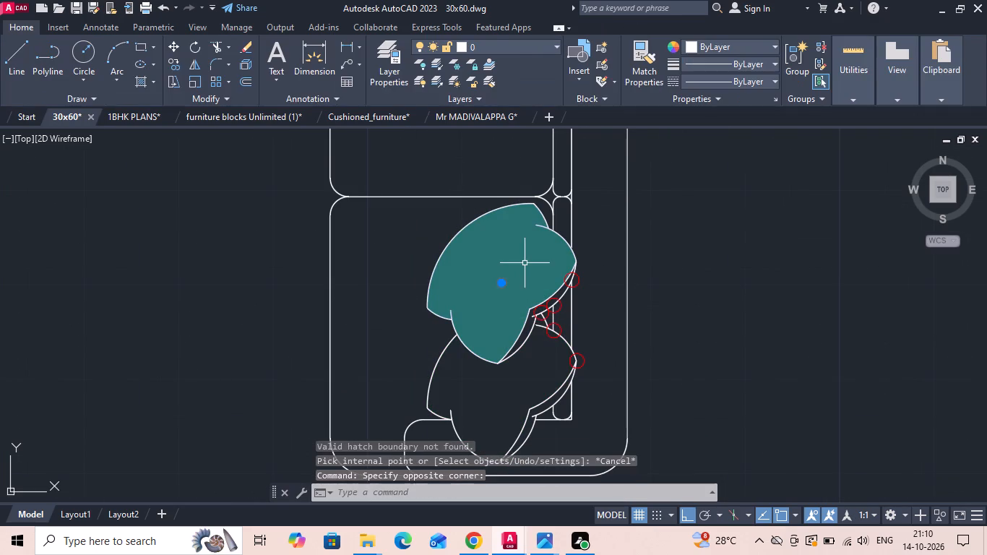
pyautogui.rightClick(523, 262)
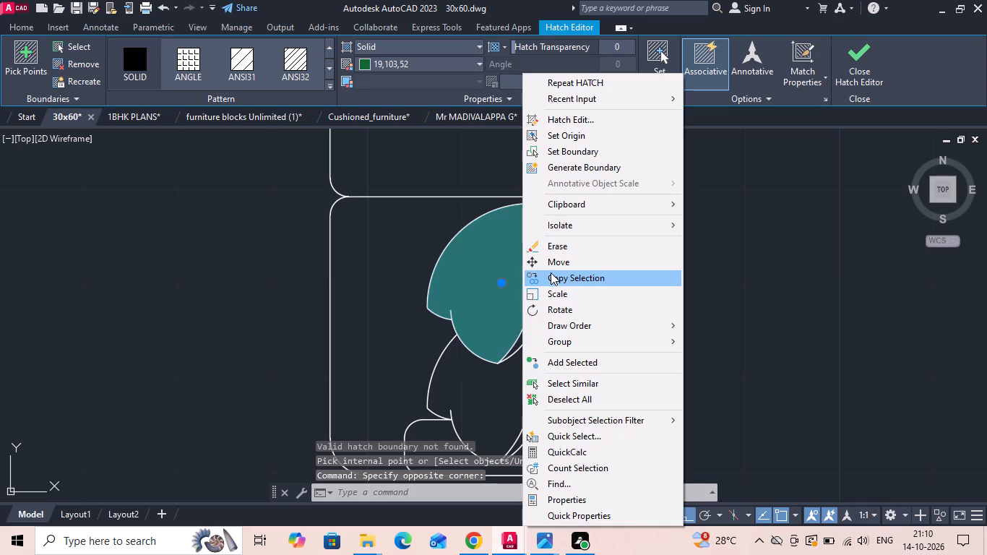
pyautogui.click(551, 273)
pyautogui.click(430, 308)
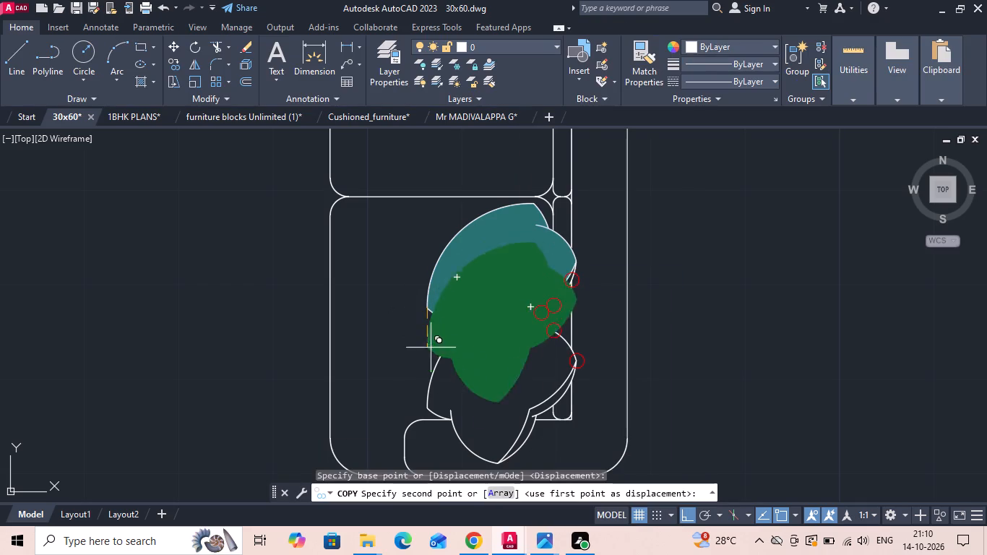
pyautogui.click(426, 410)
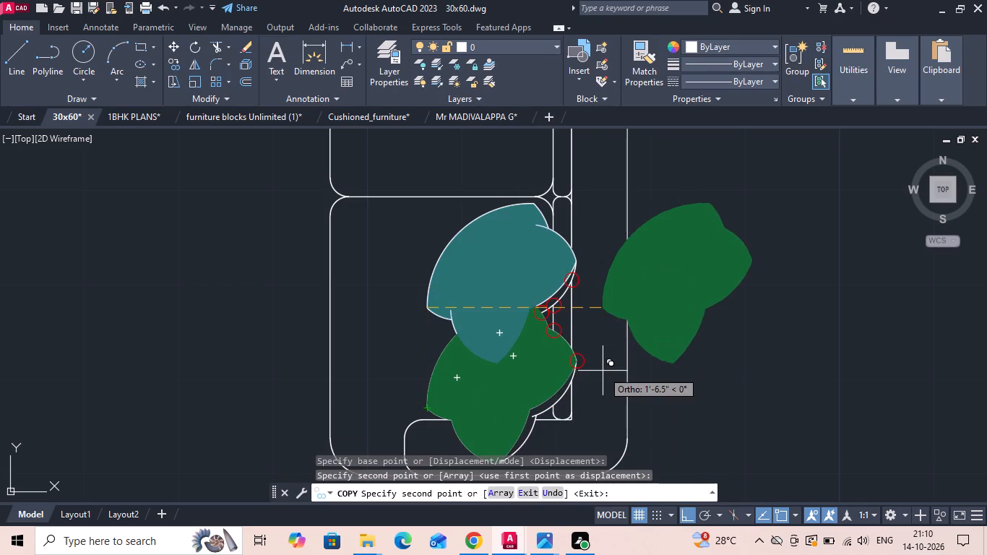
pyautogui.press('Escape')
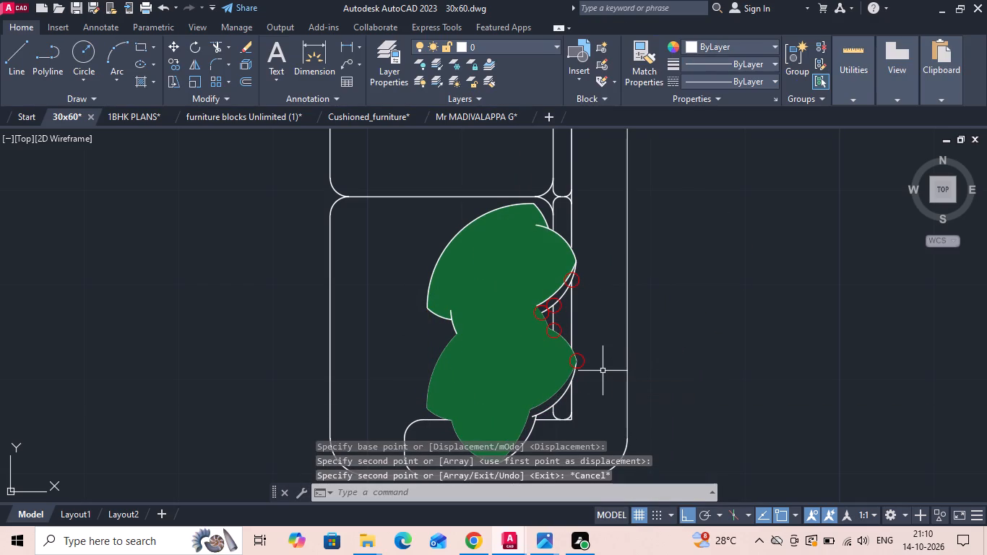
# Make the whole hatched L-shaped sofa into a block named SOFA 1, without redefining the existing SOFA block.
pyautogui.scroll(-4, 603, 370)
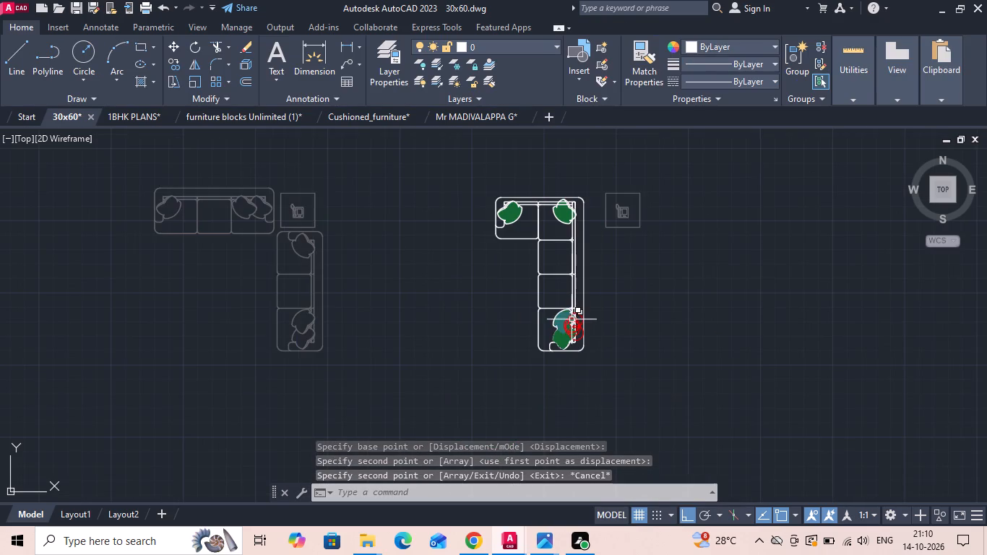
pyautogui.moveTo(592, 190); pyautogui.dragTo(578, 214)
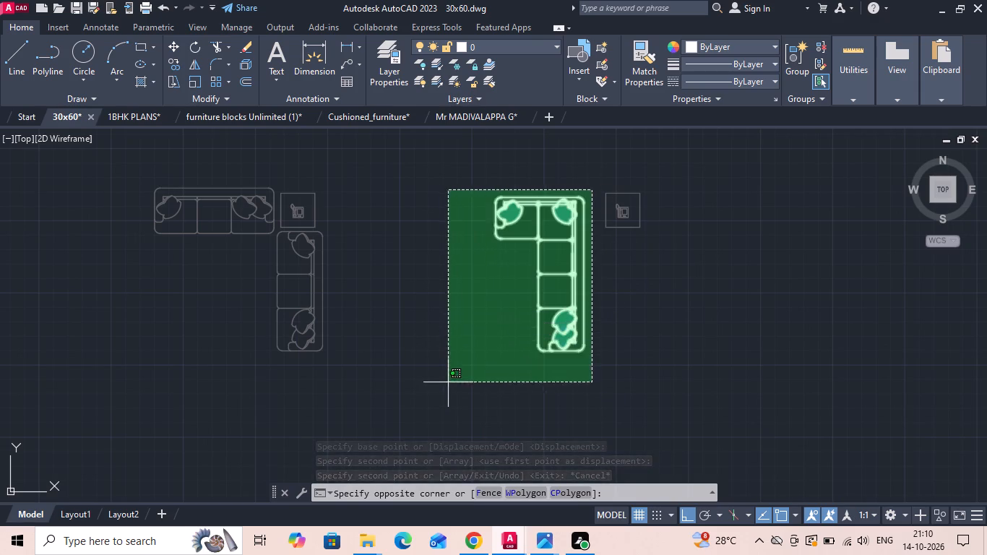
pyautogui.click(448, 385)
pyautogui.write('B')
pyautogui.press('space')
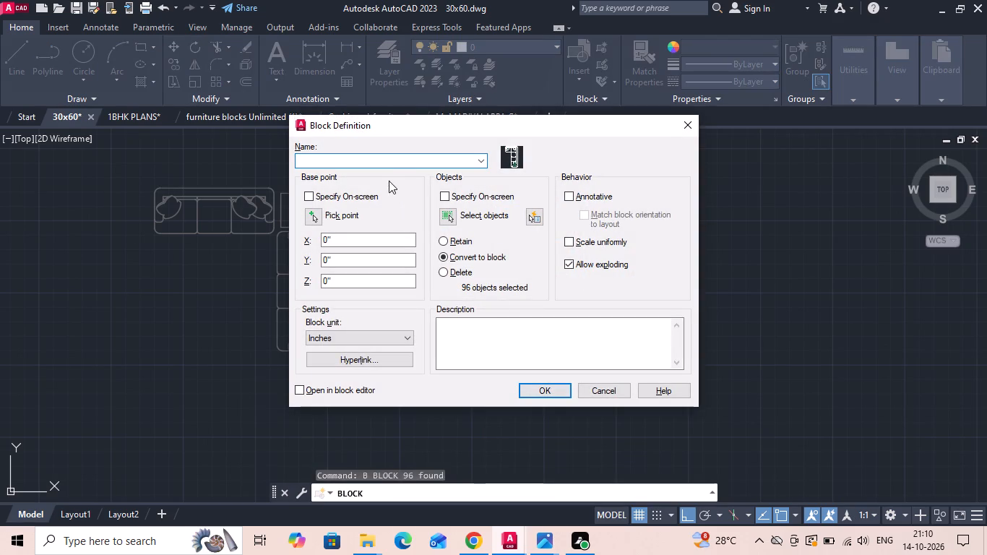
pyautogui.click(389, 163)
pyautogui.write('SOFA')
pyautogui.press('Return')
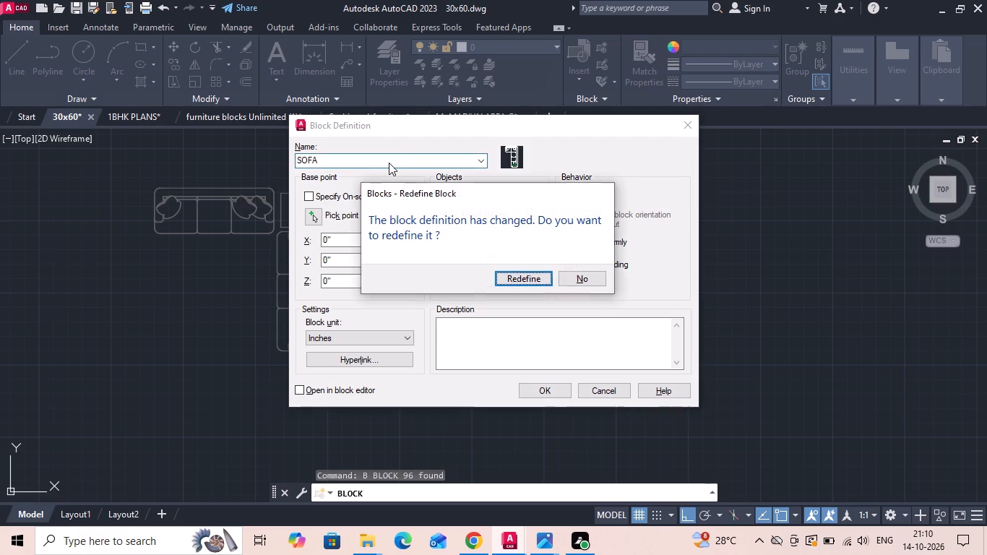
pyautogui.click(384, 162)
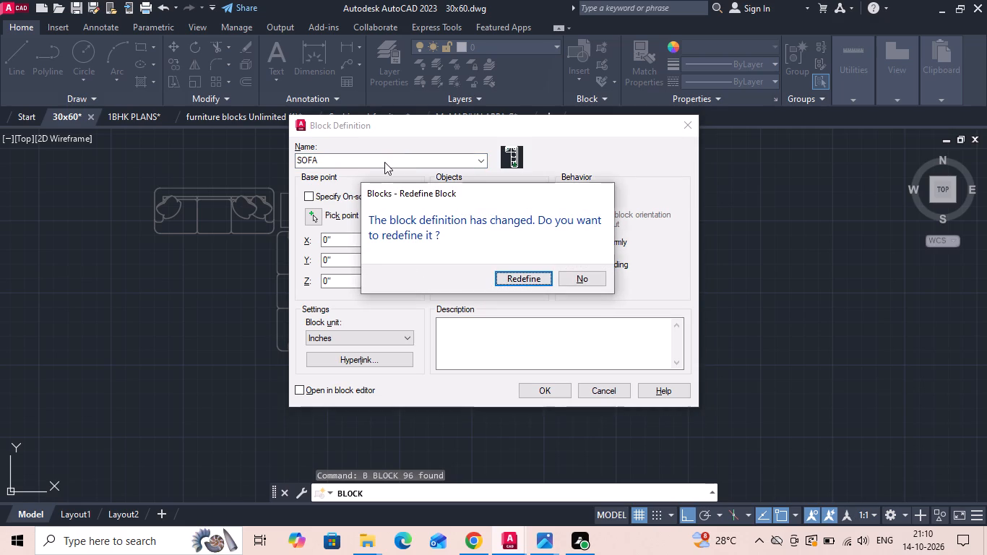
pyautogui.click(582, 274)
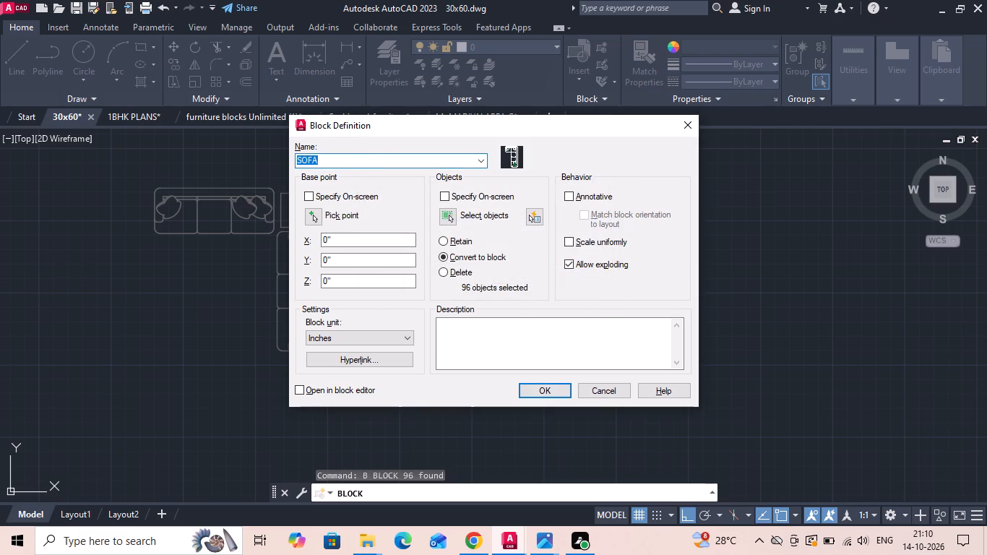
pyautogui.click(349, 165)
pyautogui.press('space')
pyautogui.write('1')
pyautogui.press('Return')
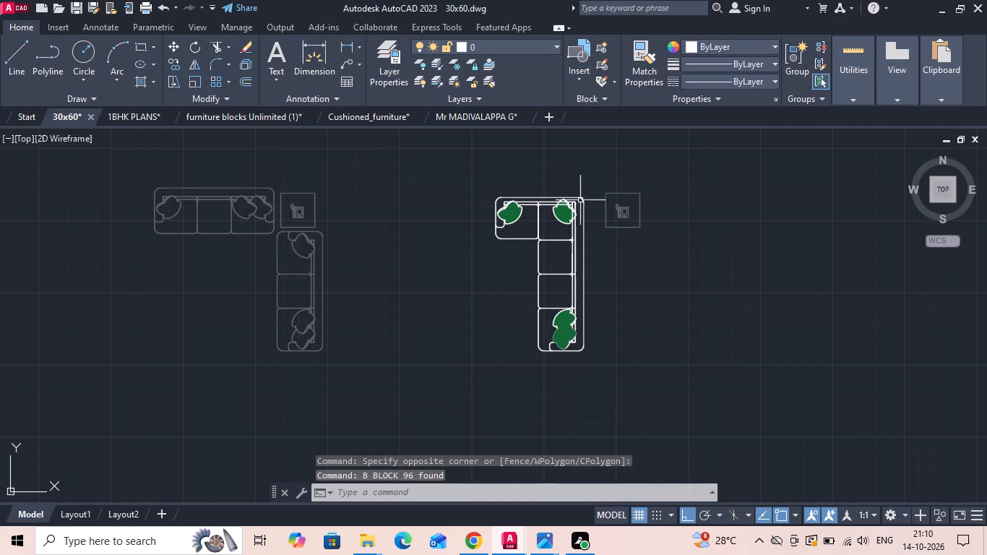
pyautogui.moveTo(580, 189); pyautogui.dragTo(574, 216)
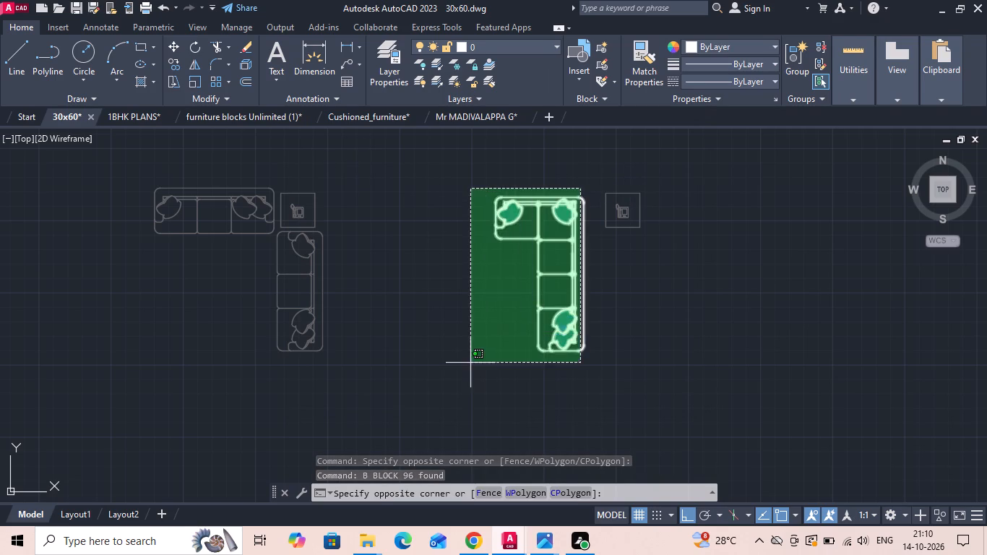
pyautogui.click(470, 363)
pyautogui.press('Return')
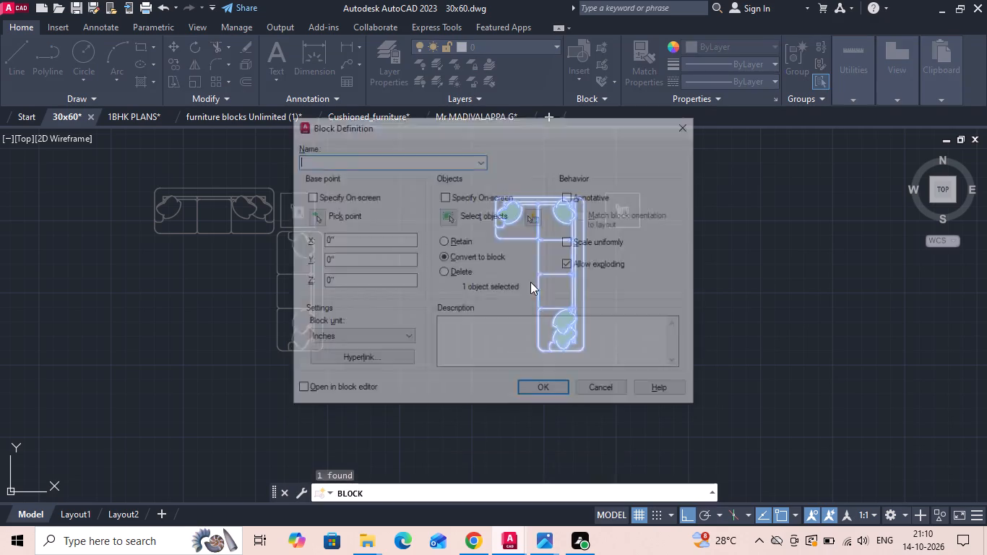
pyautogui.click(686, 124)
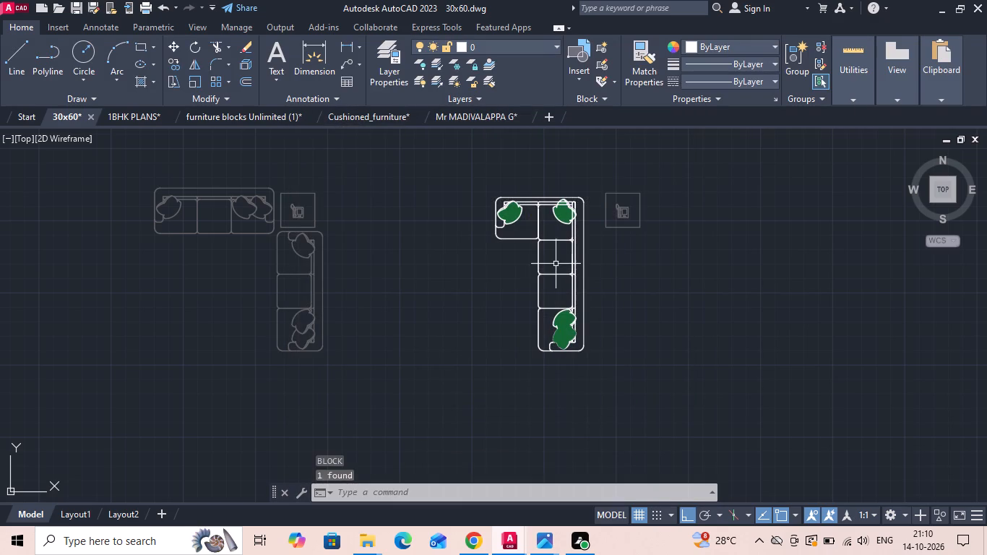
# Copy the new sofa block from its outer rounded corner into the first floor living room, just below the duct window.
pyautogui.click(554, 274)
pyautogui.rightClick(554, 274)
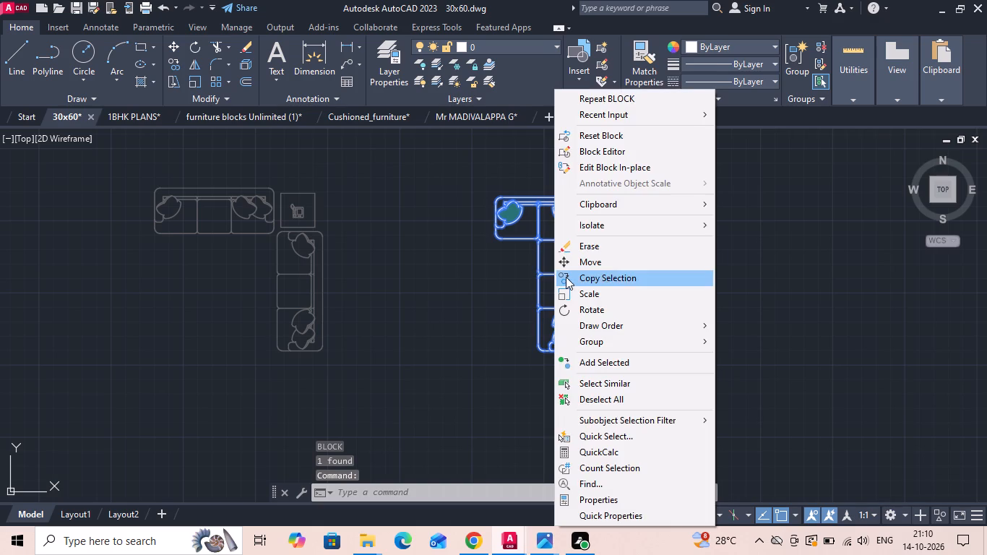
pyautogui.click(566, 277)
pyautogui.scroll(-3, 567, 277)
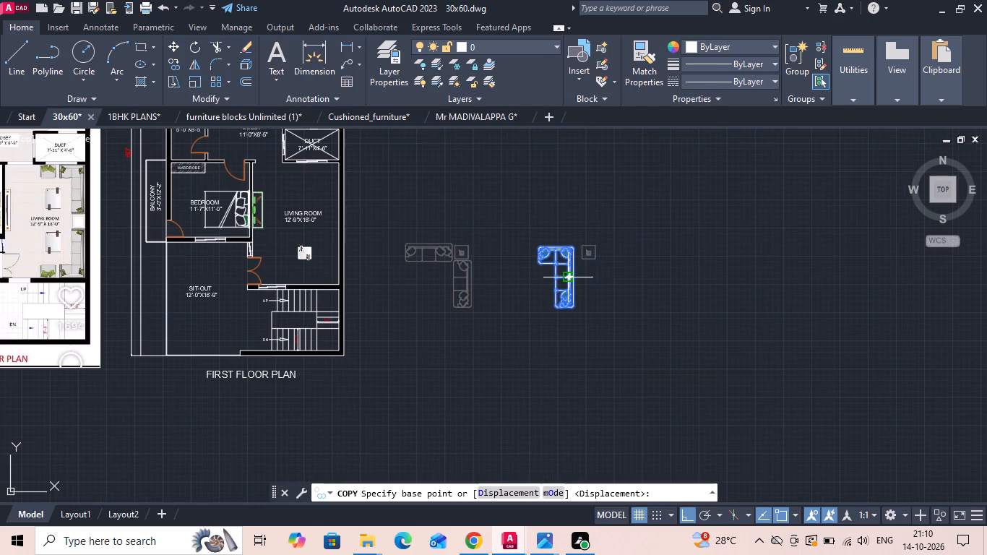
pyautogui.scroll(5, 553, 261)
pyautogui.scroll(2, 490, 183)
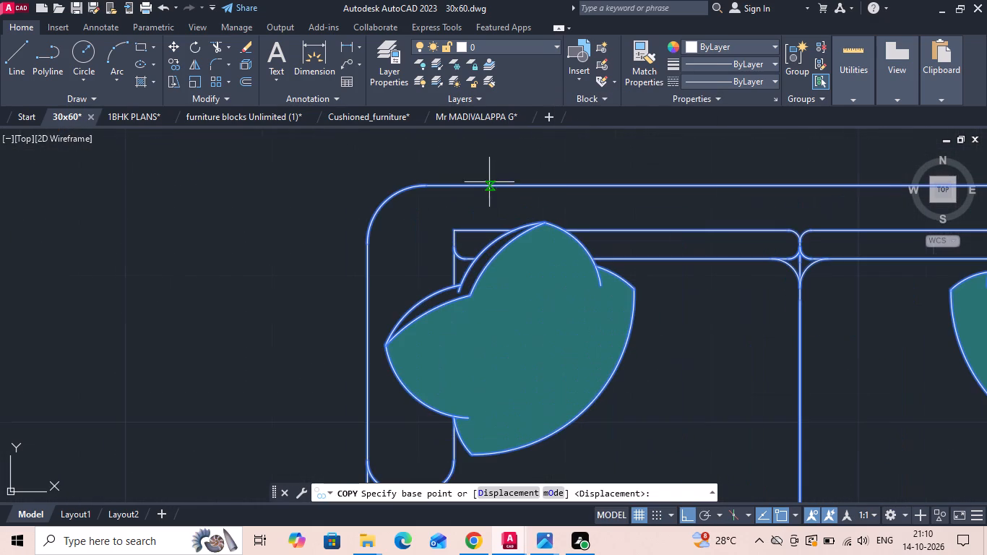
pyautogui.click(429, 185)
pyautogui.scroll(-4, 527, 240)
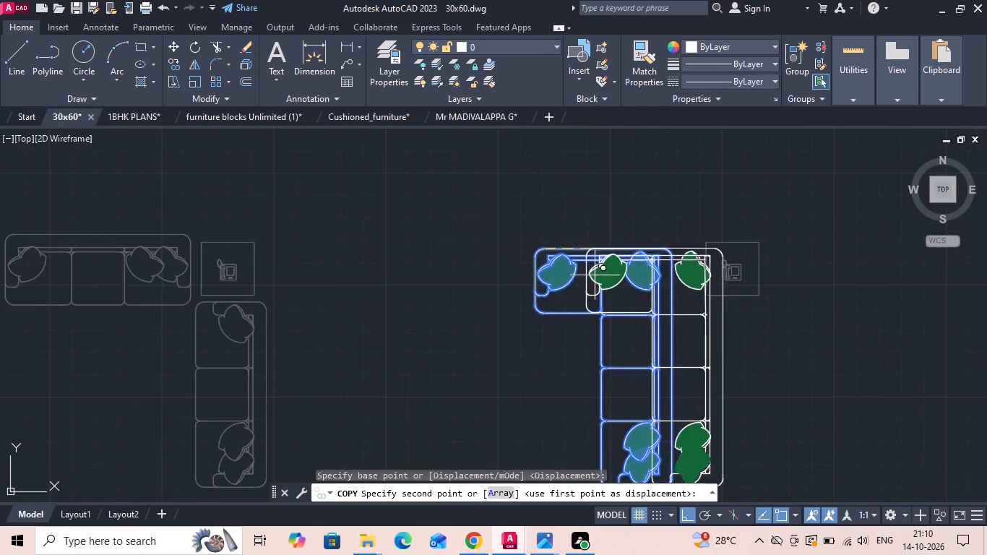
pyautogui.scroll(-3, 598, 277)
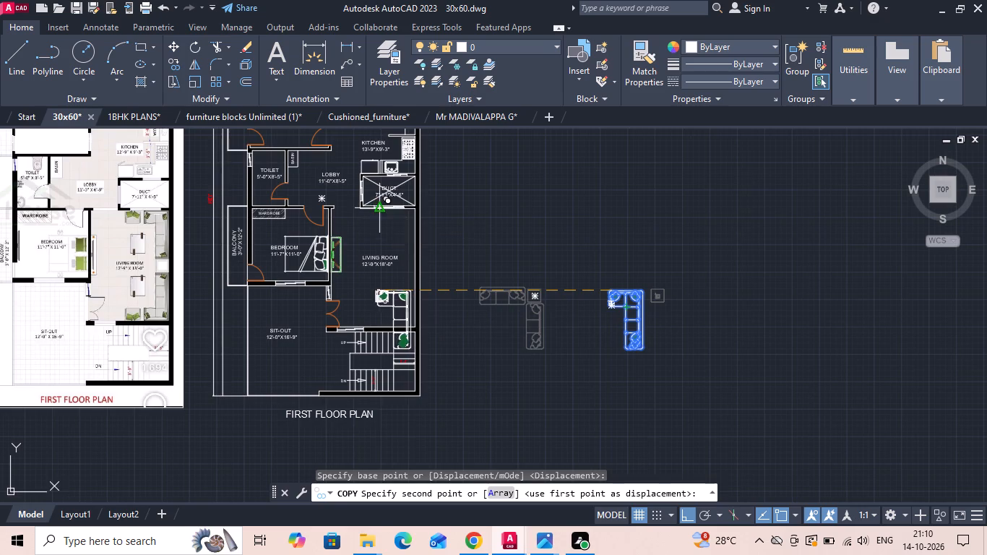
pyautogui.scroll(3, 378, 205)
pyautogui.click(409, 225)
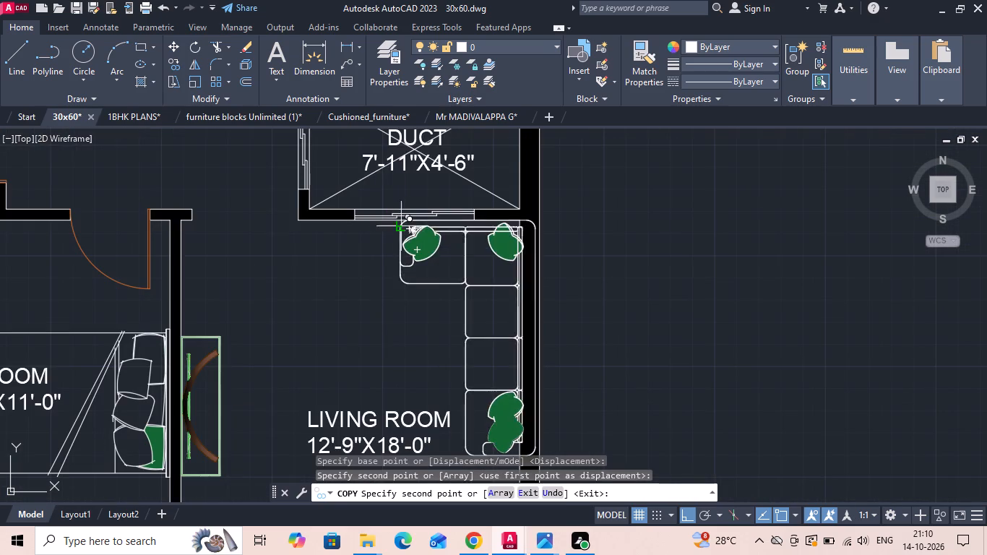
pyautogui.scroll(2, 389, 231)
pyautogui.press('Escape')
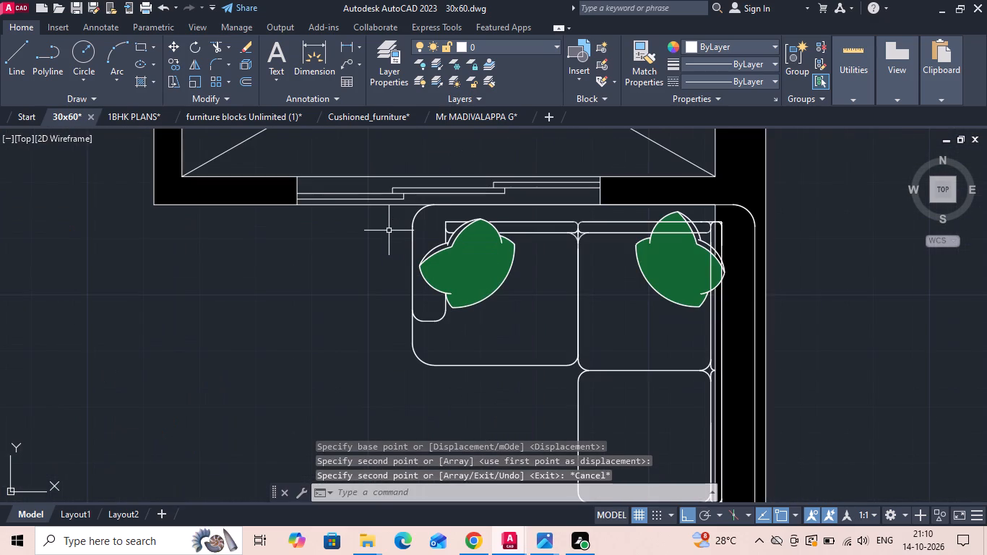
# Move the copied sofa horizontally out of the living room's side wall so its long back meets the wall's inner face.
pyautogui.click(440, 232)
pyautogui.click(393, 237)
pyautogui.rightClick(393, 237)
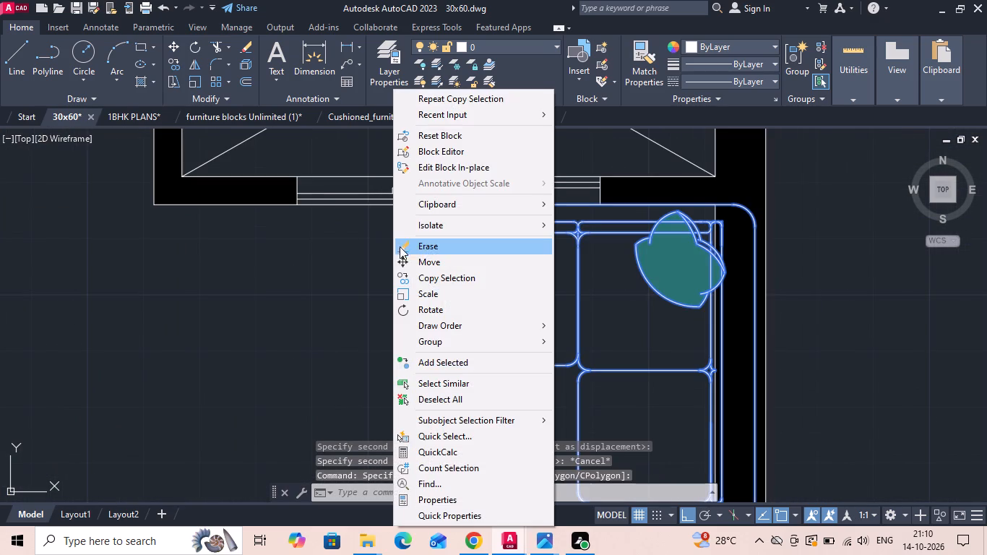
pyautogui.click(413, 259)
pyautogui.scroll(1, 749, 218)
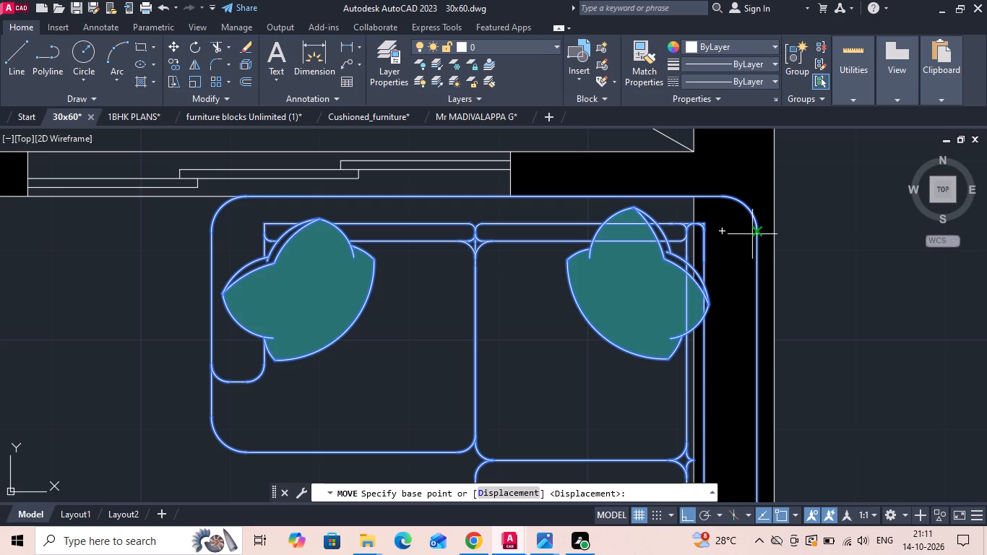
pyautogui.click(755, 230)
pyautogui.click(697, 230)
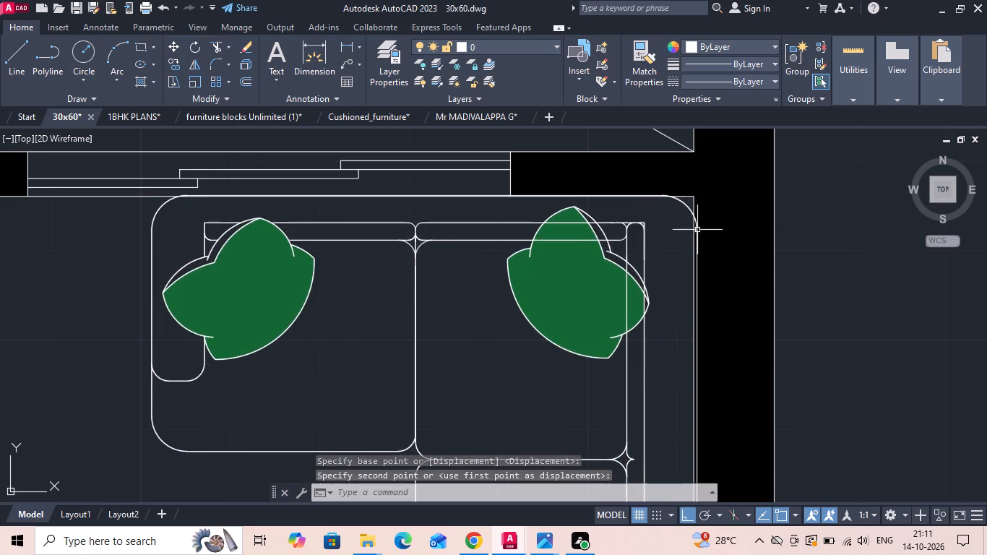
# Move the sofa slightly again to align its long back exactly with the inner face of the living room's side wall.
pyautogui.scroll(-3, 624, 220)
pyautogui.scroll(3, 608, 220)
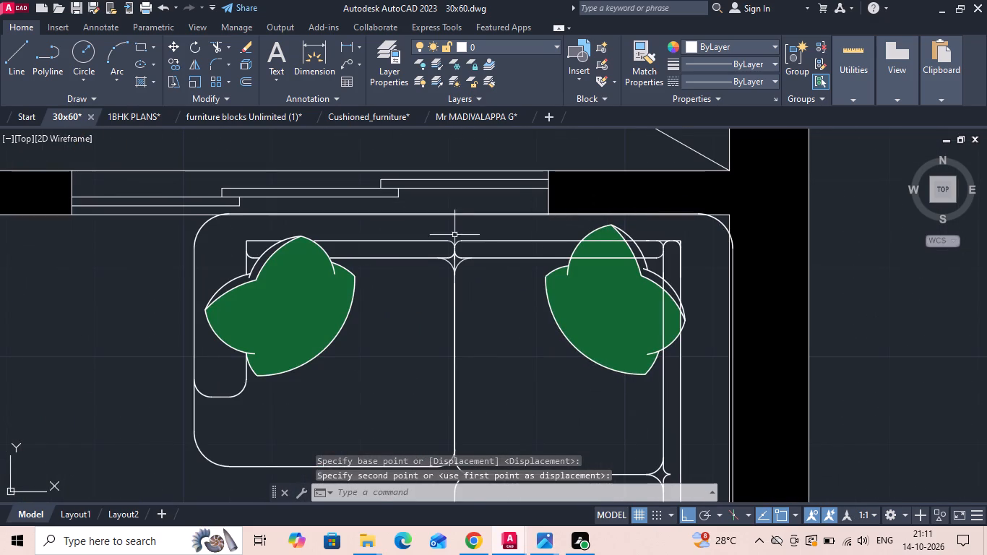
pyautogui.click(454, 235)
pyautogui.click(384, 258)
pyautogui.rightClick(382, 258)
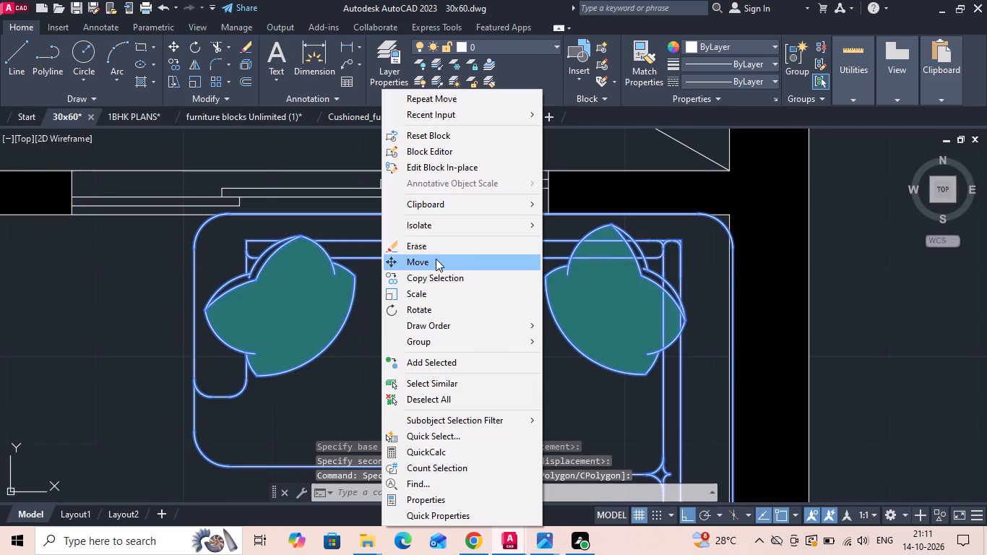
pyautogui.click(436, 259)
pyautogui.scroll(2, 759, 241)
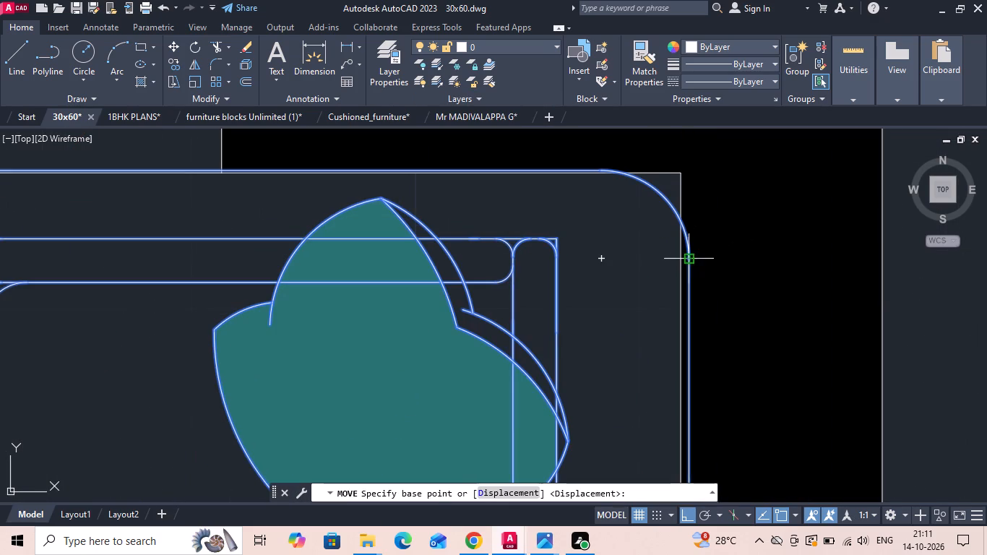
pyautogui.click(691, 257)
pyautogui.click(680, 255)
# Move the sofa slightly down so its short back sits flush with the inner face of the duct wall.
pyautogui.scroll(2, 585, 159)
pyautogui.scroll(-1, 515, 247)
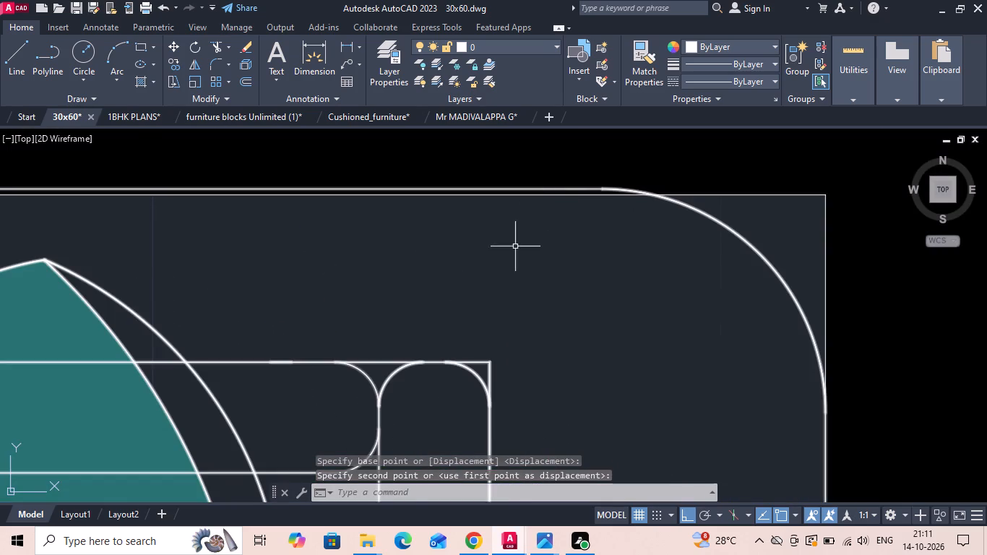
pyautogui.scroll(-2, 515, 247)
pyautogui.moveTo(512, 267); pyautogui.dragTo(454, 301)
pyautogui.click(447, 304)
pyautogui.rightClick(445, 305)
pyautogui.click(480, 260)
pyautogui.scroll(2, 568, 220)
pyautogui.click(487, 254)
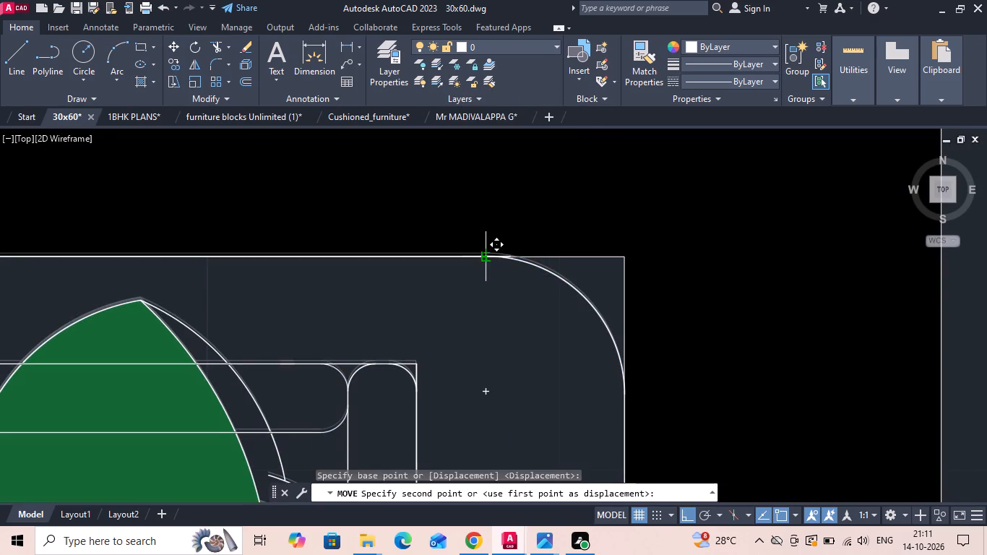
pyautogui.click(485, 259)
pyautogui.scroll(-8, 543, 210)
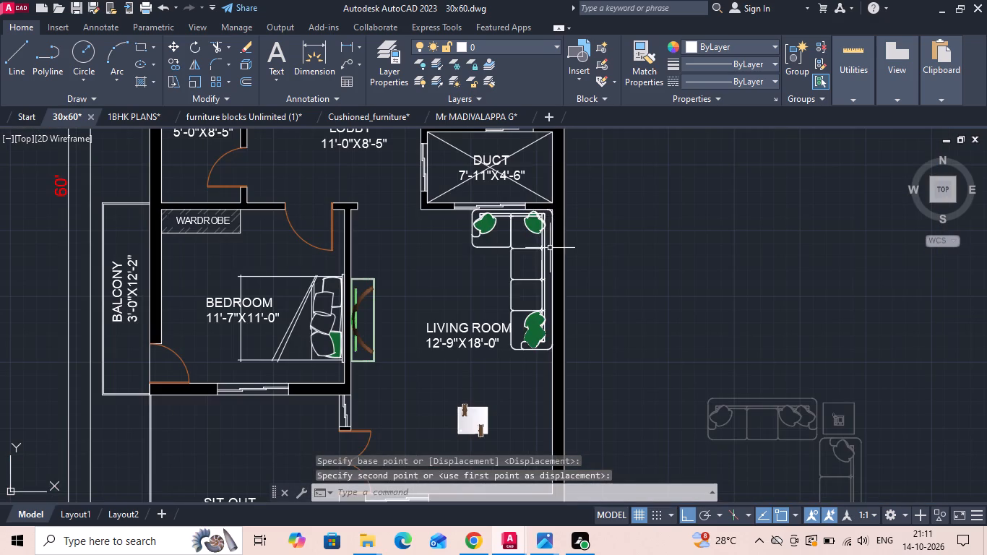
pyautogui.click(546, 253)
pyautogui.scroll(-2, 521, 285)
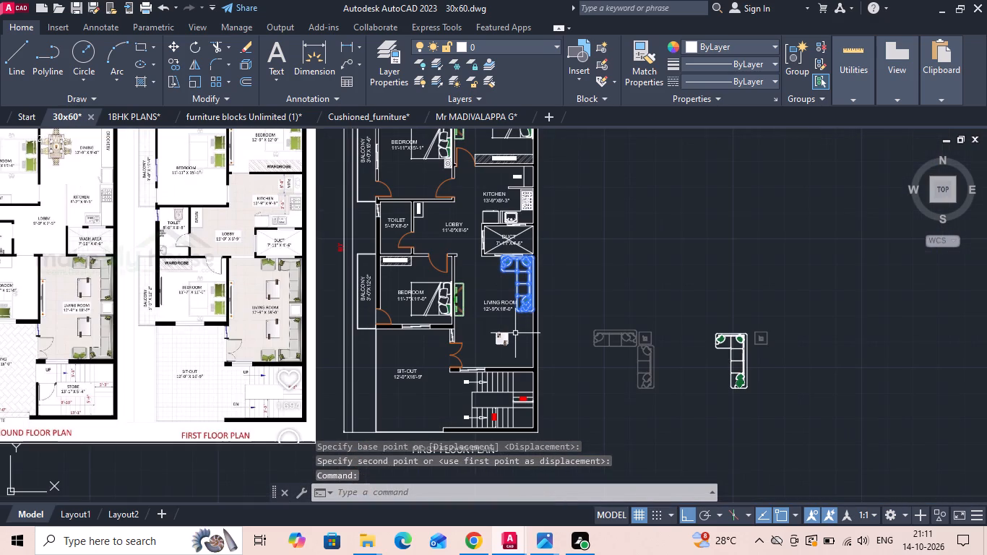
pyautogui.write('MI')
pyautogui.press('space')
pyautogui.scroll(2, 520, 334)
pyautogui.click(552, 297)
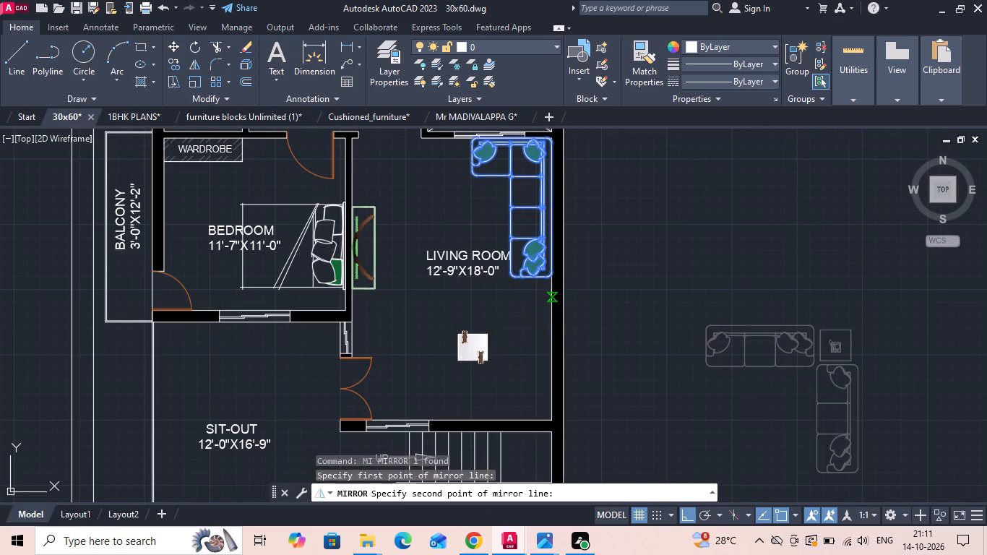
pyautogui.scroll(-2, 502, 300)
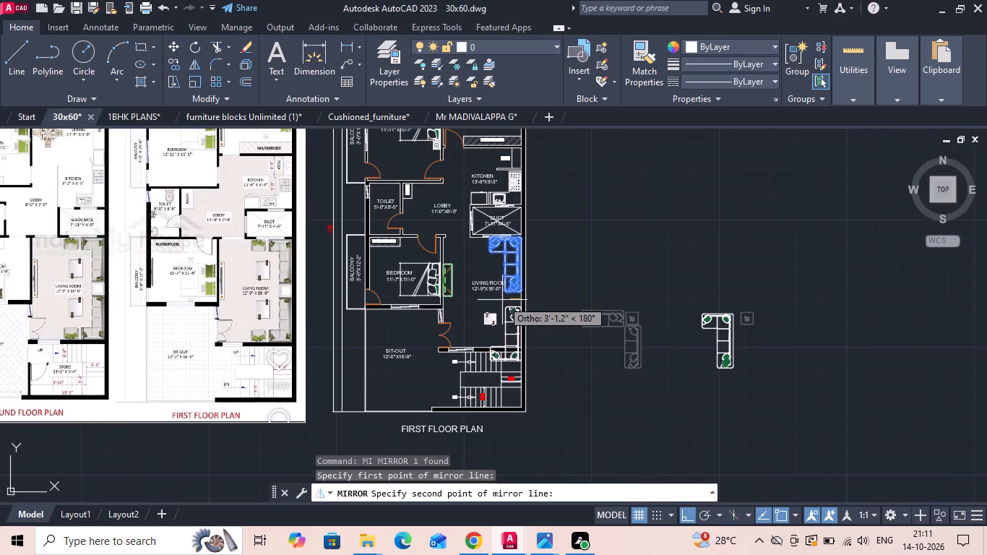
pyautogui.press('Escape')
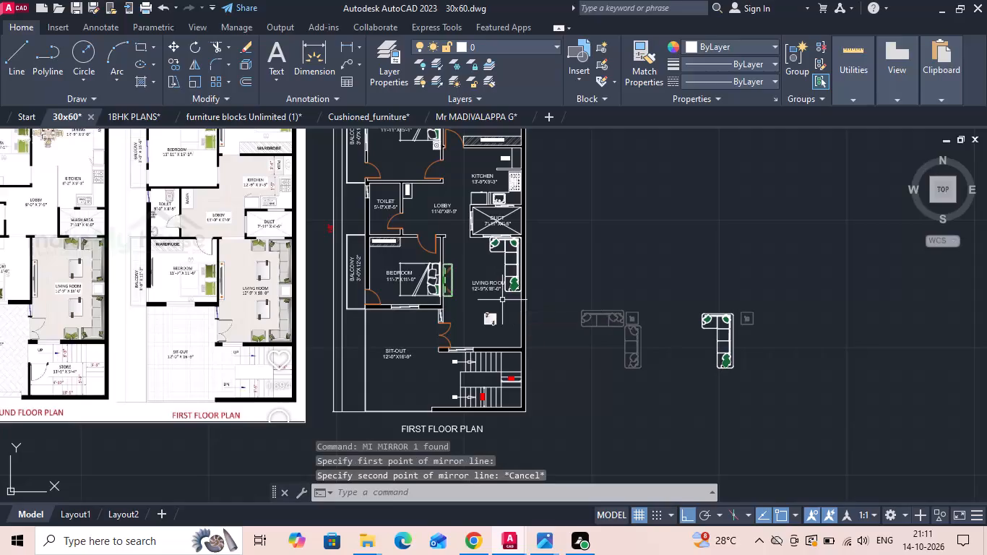
# Scale the L-shaped sofa below the first floor duct down slightly, using a base point on its upper seat.
pyautogui.click(508, 264)
pyautogui.rightClick(508, 264)
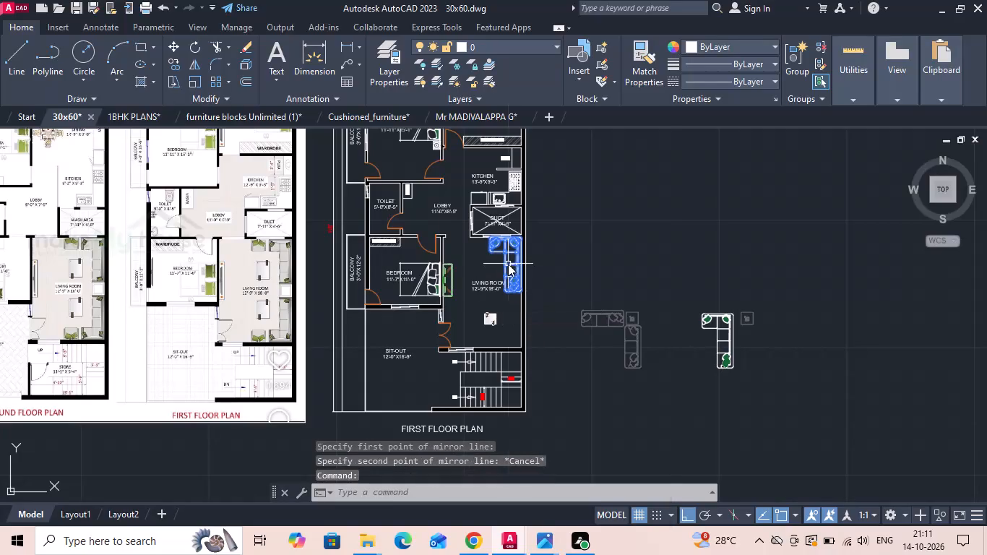
pyautogui.click(527, 290)
pyautogui.scroll(2, 517, 272)
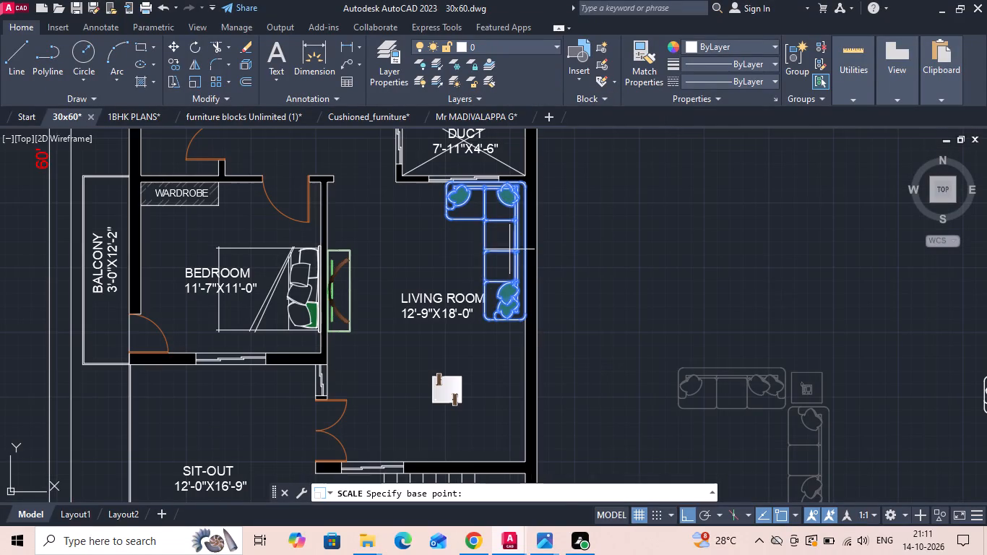
pyautogui.click(501, 228)
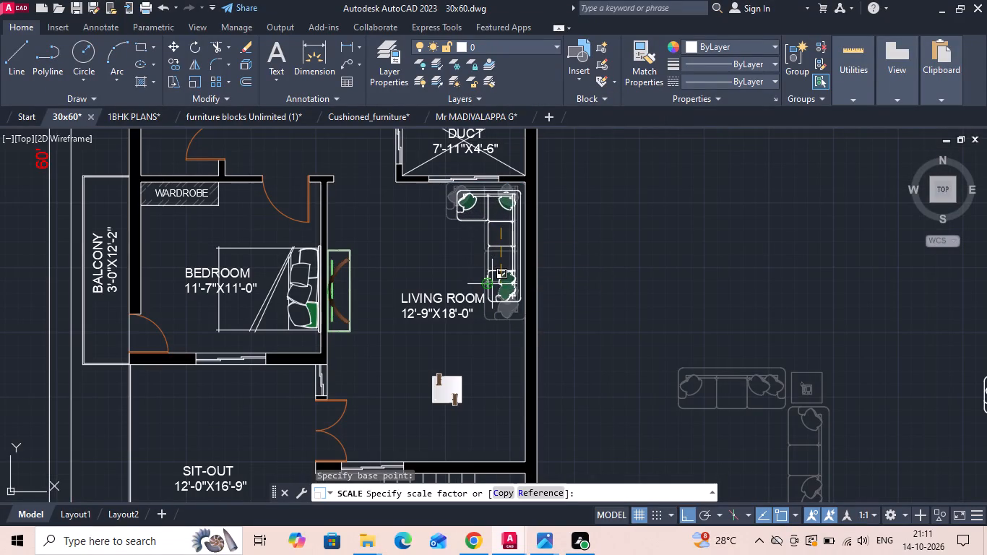
pyautogui.click(491, 290)
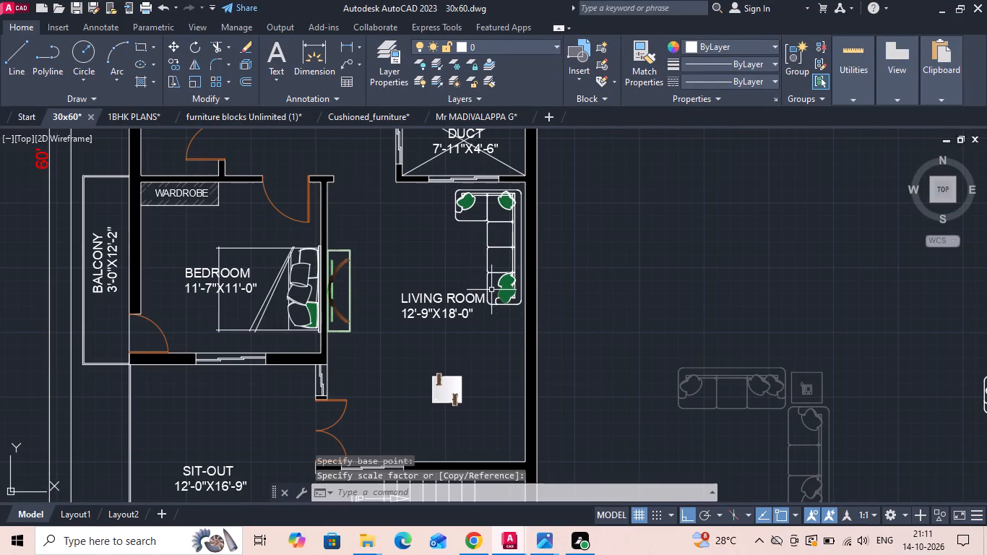
# Mirror the reduced sofa across a horizontal line just below it in the living room, keeping the original.
pyautogui.click(491, 251)
pyautogui.click(488, 238)
pyautogui.write('MI')
pyautogui.press('space')
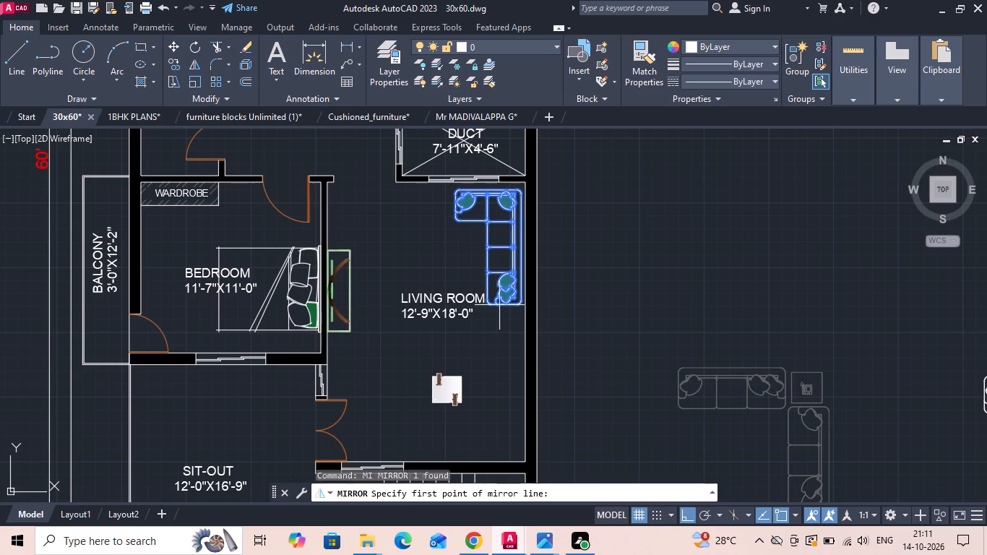
pyautogui.moveTo(504, 328); pyautogui.dragTo(486, 333)
pyautogui.click(449, 337)
pyautogui.write('N')
pyautogui.press('space')
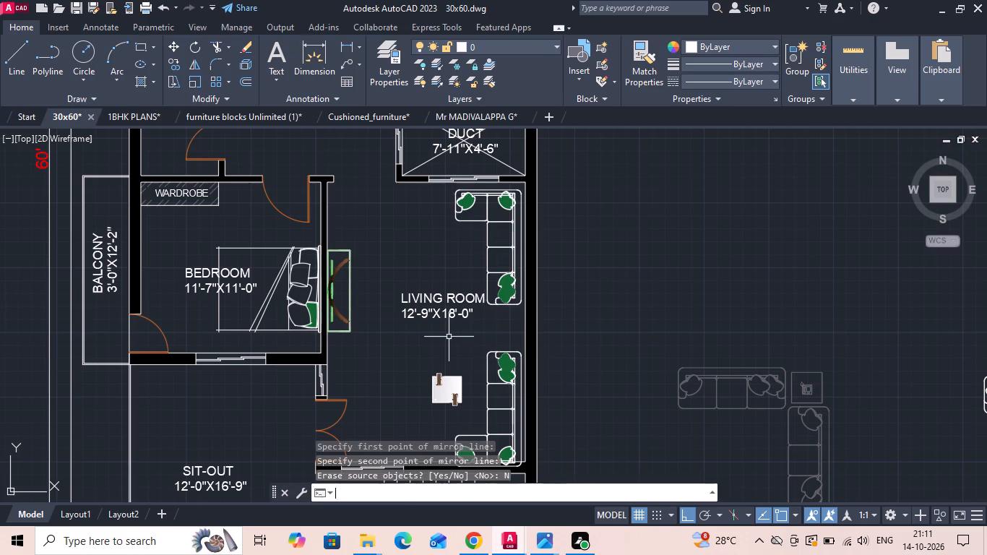
# Move the mirrored sofa up out of the staircase wall so its short back meets the wall's inner face.
pyautogui.moveTo(480, 366); pyautogui.dragTo(468, 322, button='middle')
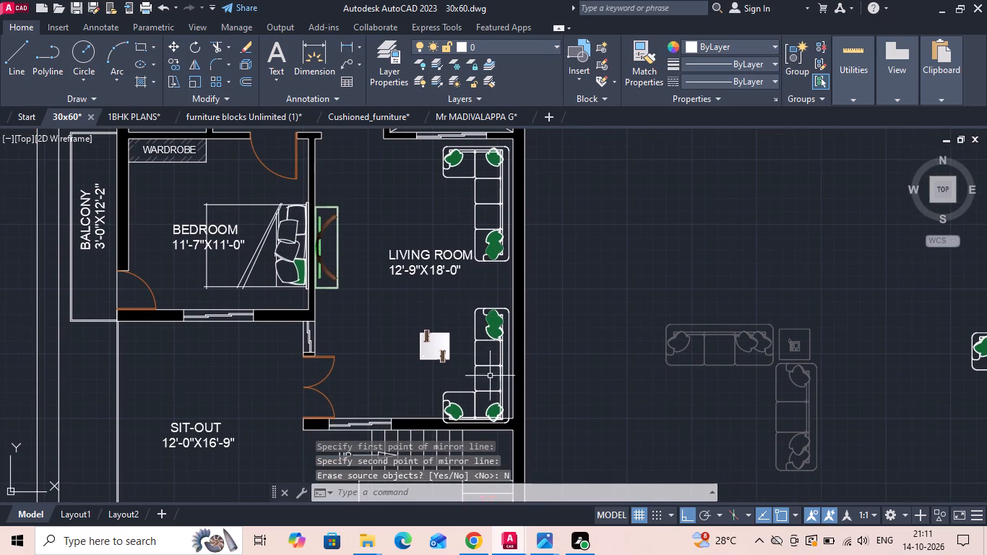
pyautogui.scroll(2, 490, 384)
pyautogui.moveTo(486, 378); pyautogui.dragTo(465, 255, button='middle')
pyautogui.moveTo(467, 243); pyautogui.dragTo(436, 270)
pyautogui.click(426, 275)
pyautogui.rightClick(424, 275)
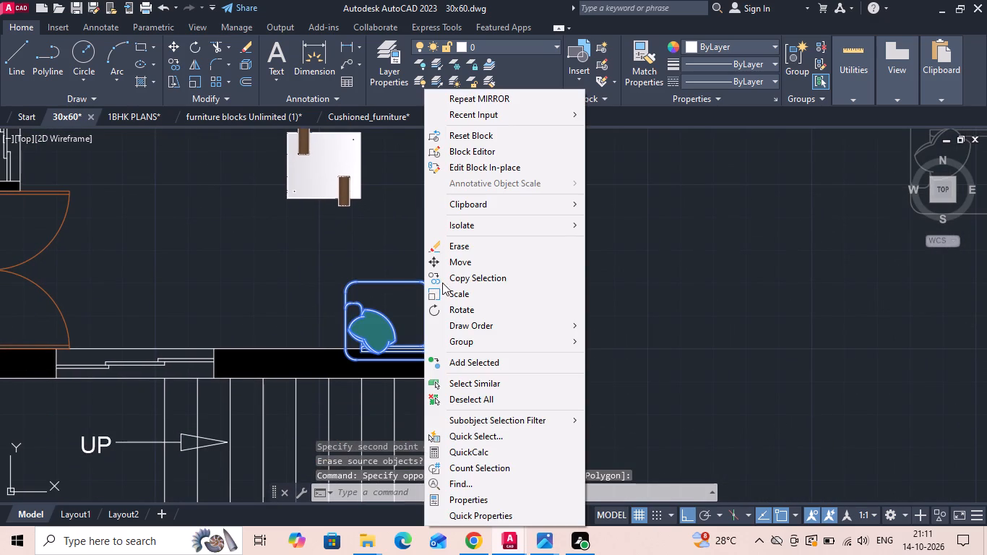
pyautogui.click(458, 265)
pyautogui.scroll(2, 479, 382)
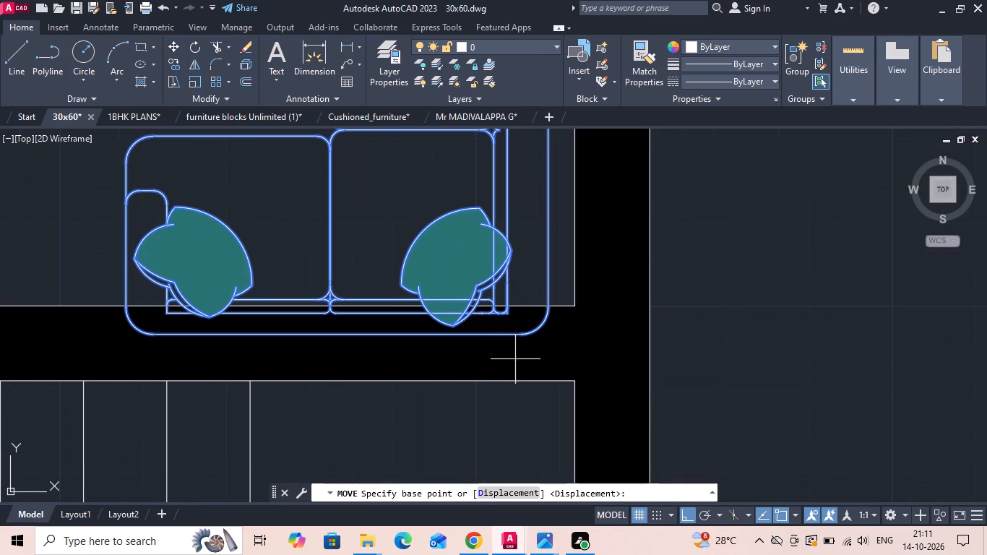
pyautogui.click(520, 336)
pyautogui.click(526, 308)
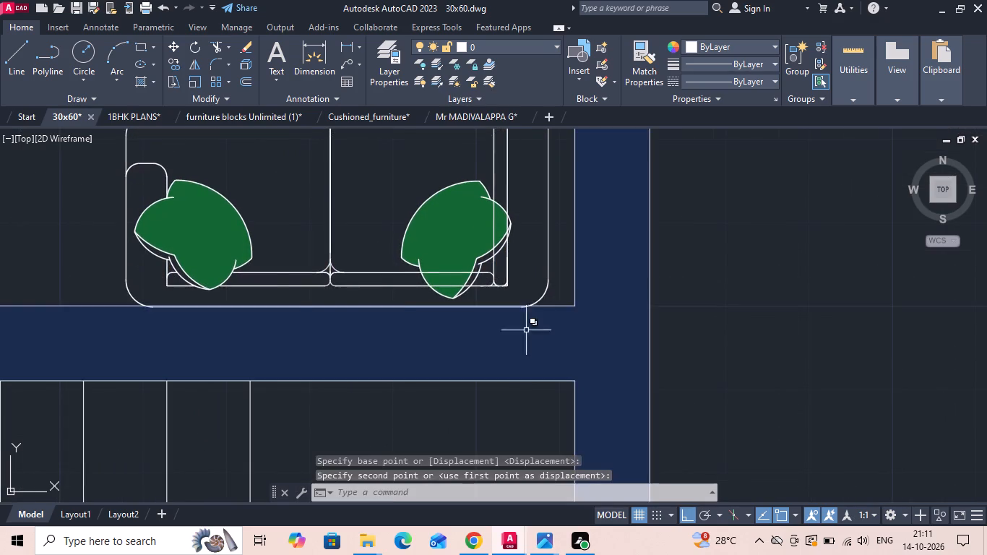
# Move the mirrored sofa horizontally so its long back meets the inner face of the living room's side wall.
pyautogui.scroll(-6, 527, 340)
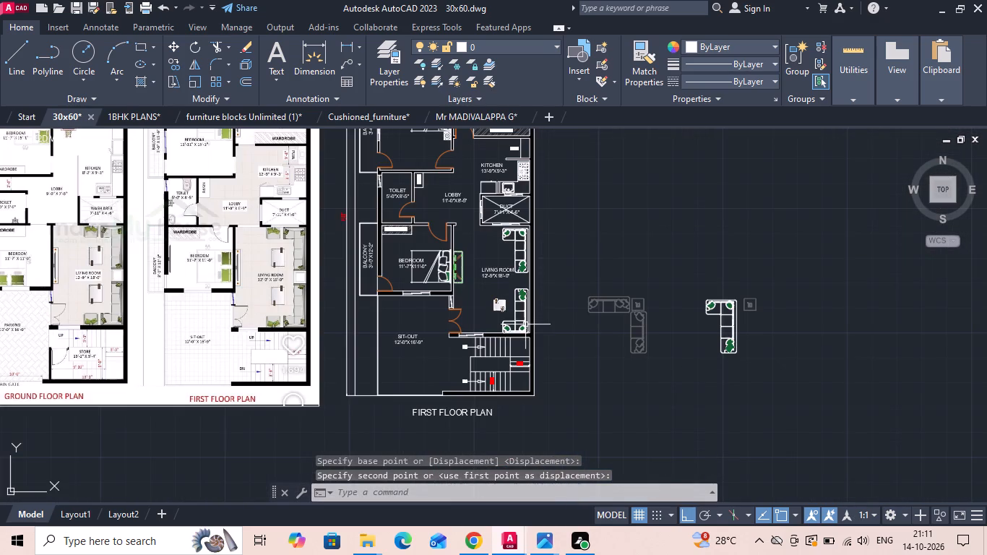
pyautogui.scroll(5, 525, 324)
pyautogui.moveTo(513, 323); pyautogui.dragTo(507, 322)
pyautogui.click(460, 295)
pyautogui.rightClick(460, 295)
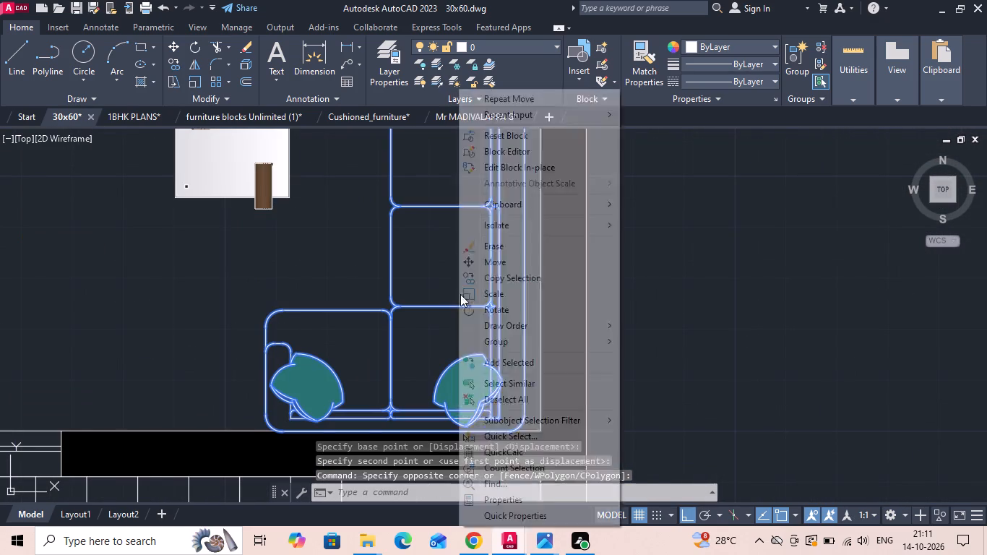
pyautogui.click(518, 260)
pyautogui.moveTo(498, 373); pyautogui.dragTo(488, 311, button='middle')
pyautogui.scroll(1, 512, 367)
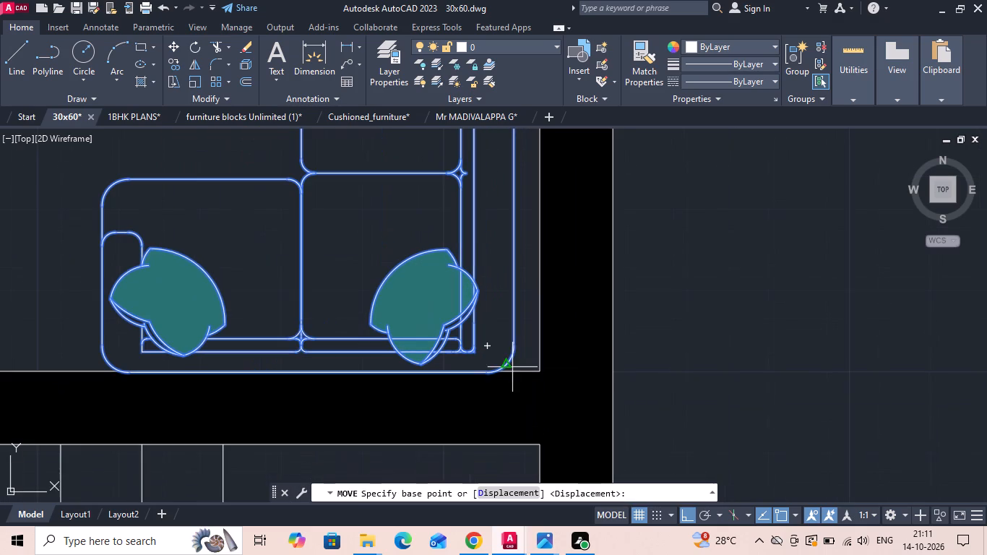
pyautogui.click(511, 345)
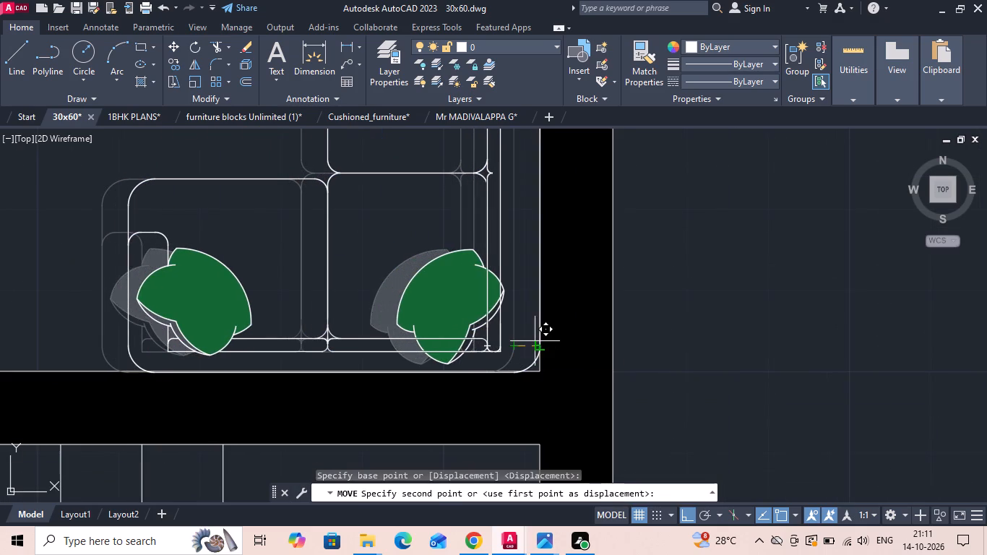
pyautogui.click(534, 350)
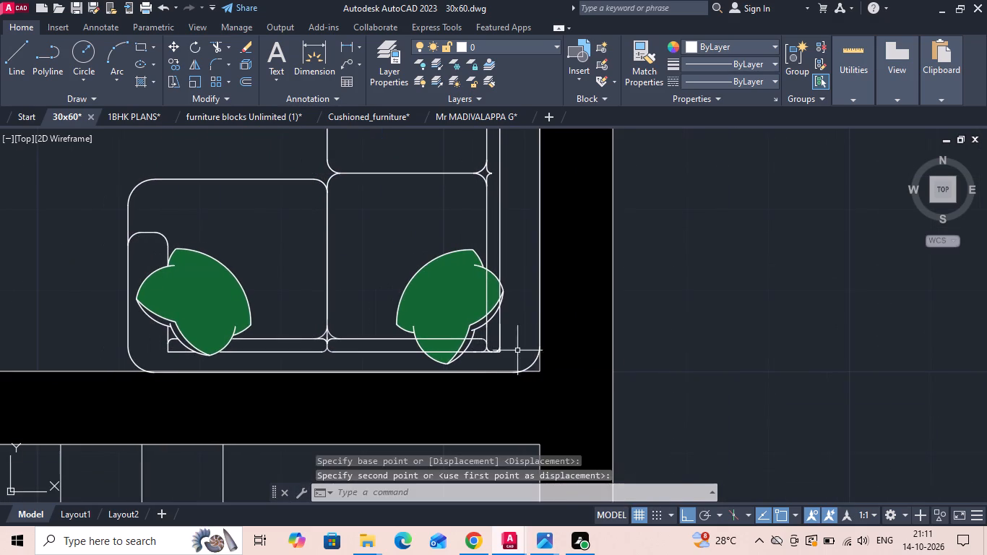
# Move the mirrored sofa slightly up to align its short back exactly with the staircase wall's inner face.
pyautogui.scroll(1, 486, 350)
pyautogui.click(486, 348)
pyautogui.rightClick(486, 345)
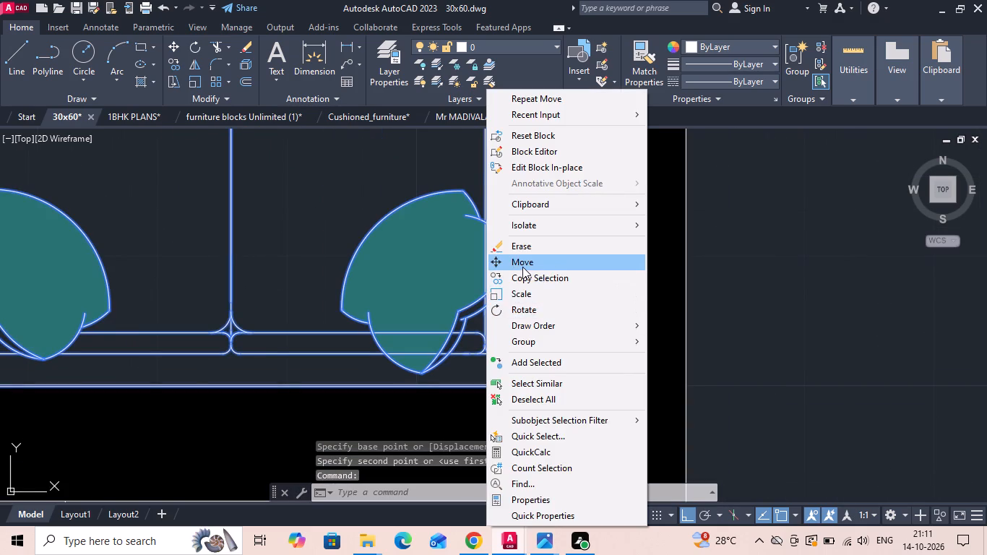
pyautogui.click(522, 267)
pyautogui.scroll(2, 517, 393)
pyautogui.click(528, 369)
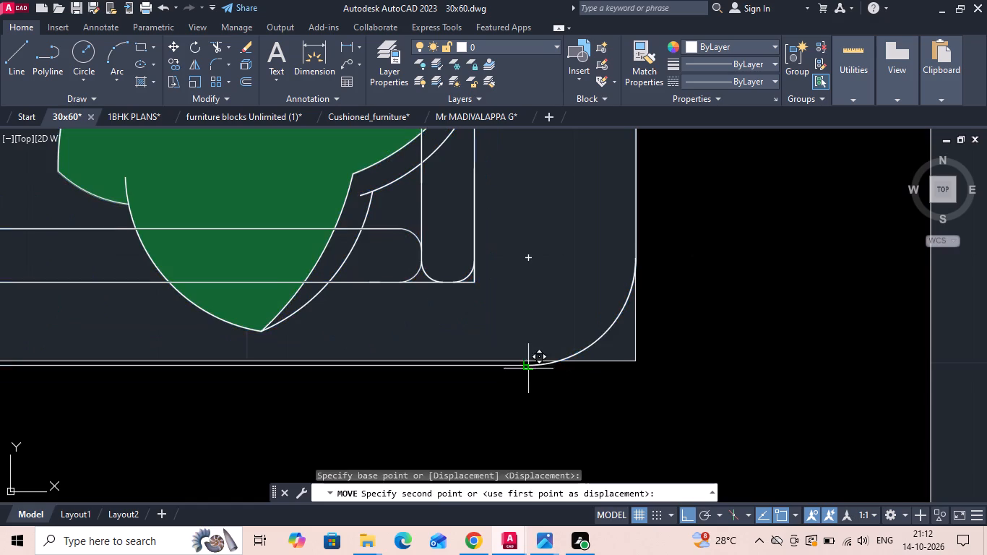
pyautogui.click(528, 358)
# Move the upper sofa up so its short back sits flush with the inner face of the duct wall.
pyautogui.scroll(-7, 487, 361)
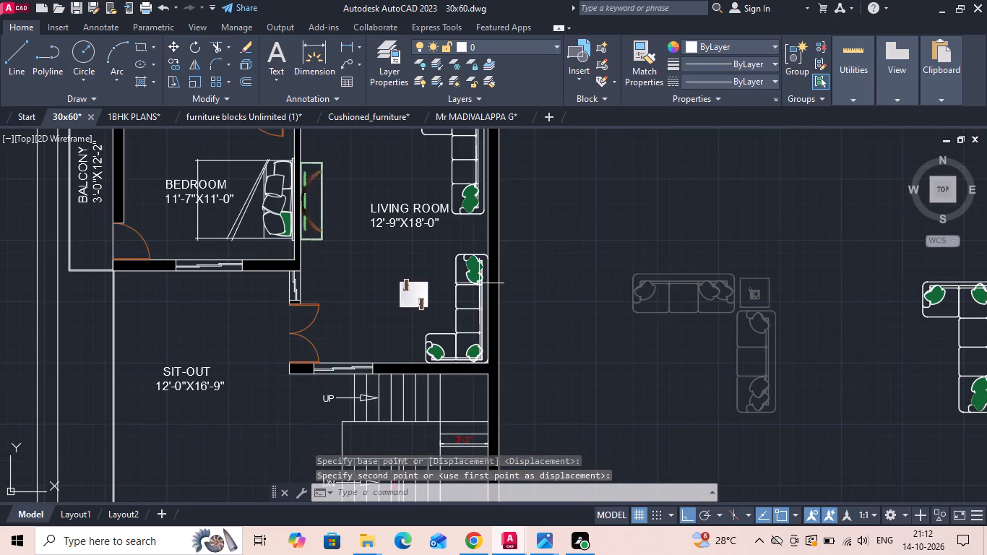
pyautogui.scroll(3, 478, 199)
pyautogui.moveTo(462, 225); pyautogui.dragTo(449, 246)
pyautogui.scroll(-3, 431, 301)
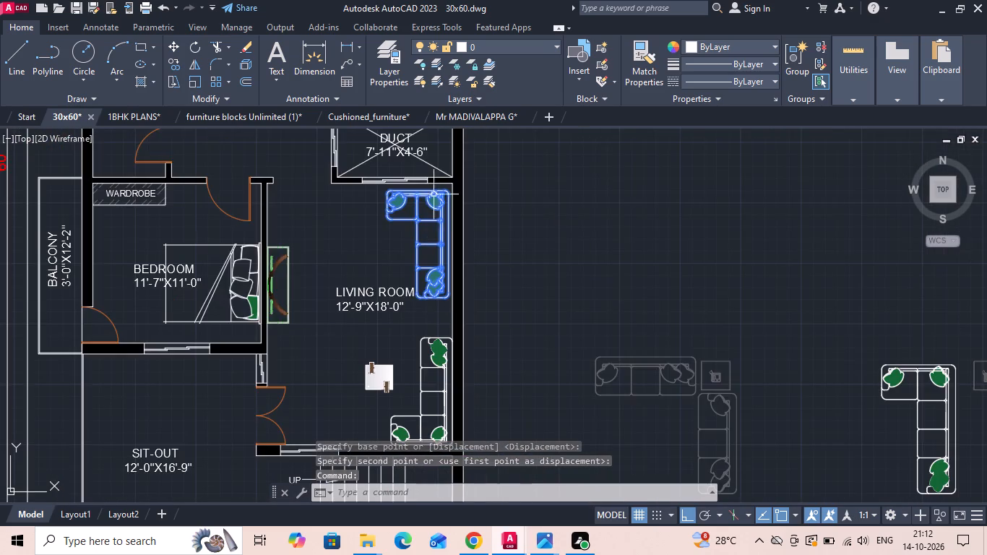
pyautogui.scroll(3, 441, 155)
pyautogui.rightClick(456, 278)
pyautogui.click(488, 263)
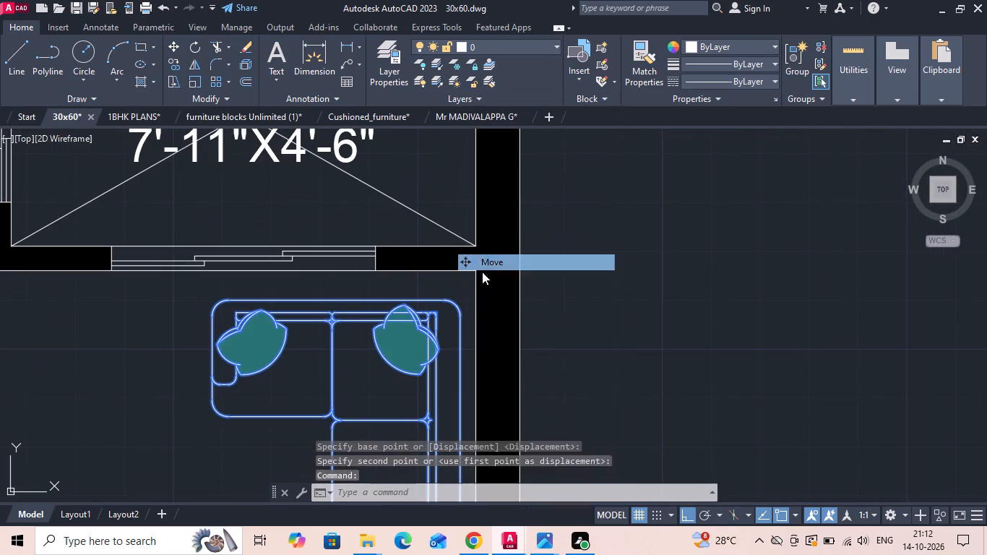
pyautogui.scroll(2, 464, 285)
pyautogui.click(408, 323)
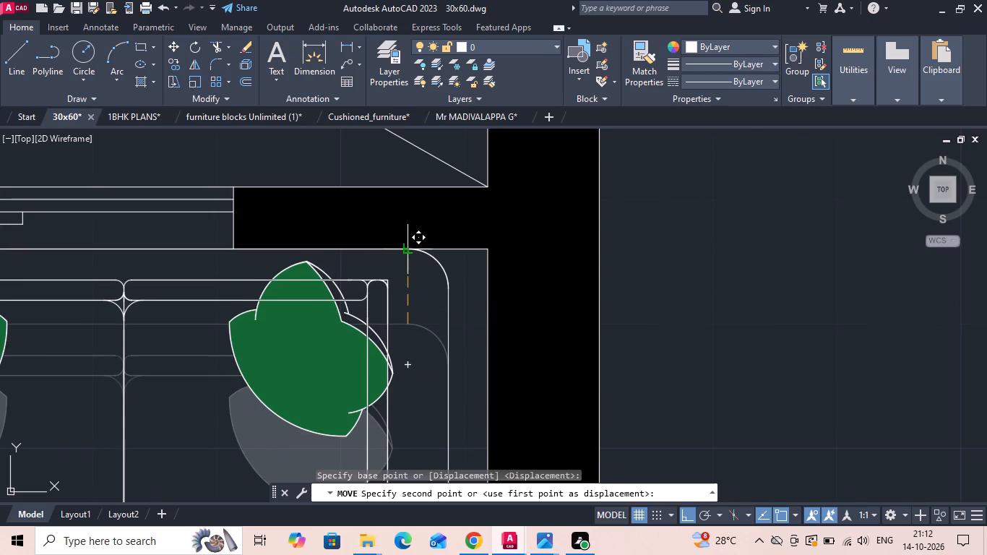
pyautogui.click(408, 252)
# Move the upper sofa horizontally so its long back sits flush with the inner face of the side wall.
pyautogui.scroll(-3, 449, 268)
pyautogui.click(457, 288)
pyautogui.click(428, 296)
pyautogui.rightClick(428, 296)
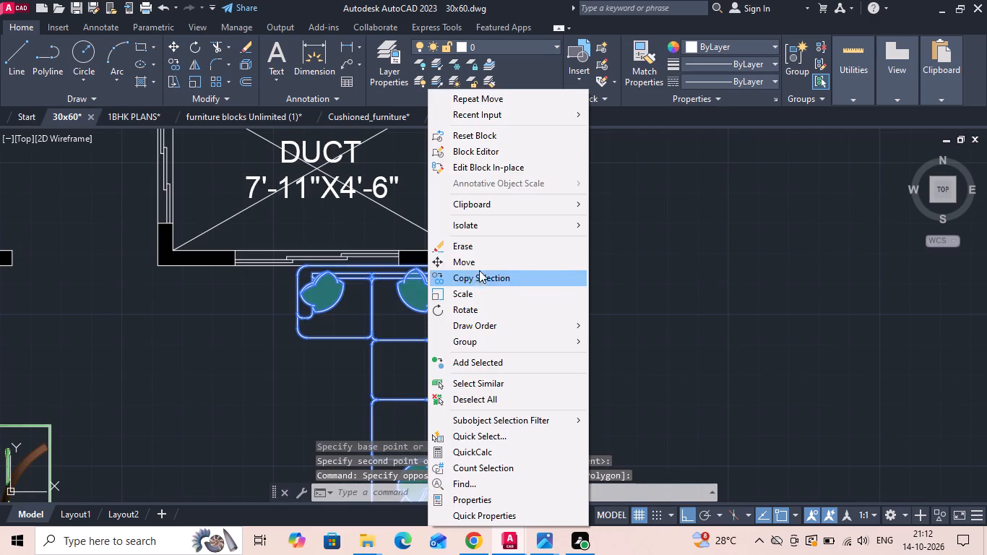
pyautogui.click(480, 268)
pyautogui.scroll(3, 464, 267)
pyautogui.click(408, 301)
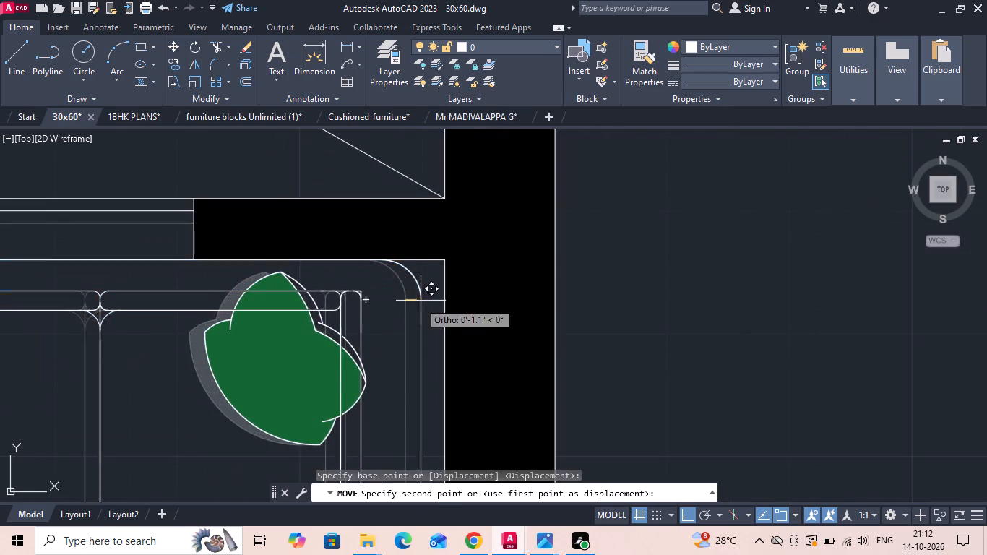
pyautogui.click(441, 297)
# Set the colour of the grey telephone side table beside the spare white sofa to ByLayer.
pyautogui.scroll(-3, 526, 228)
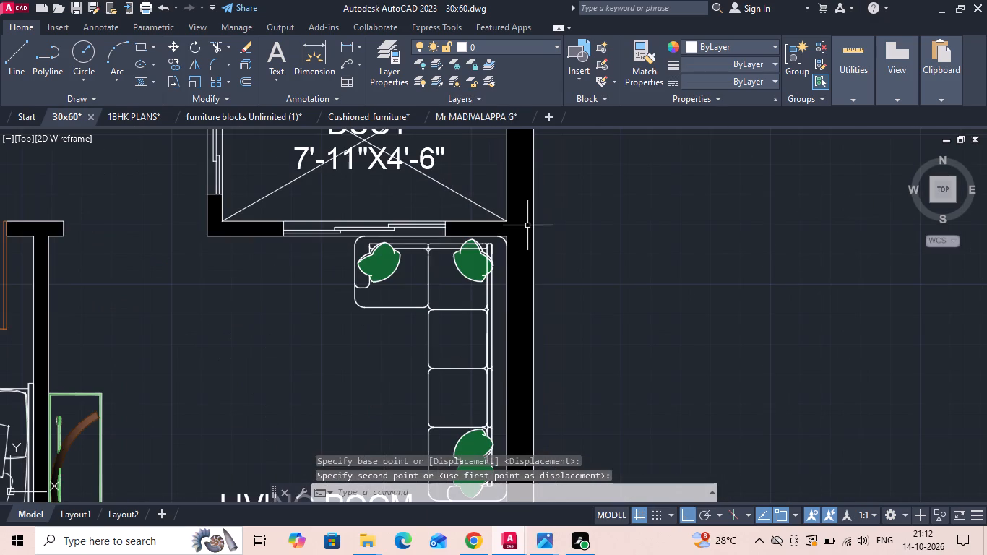
pyautogui.scroll(-2, 342, 410)
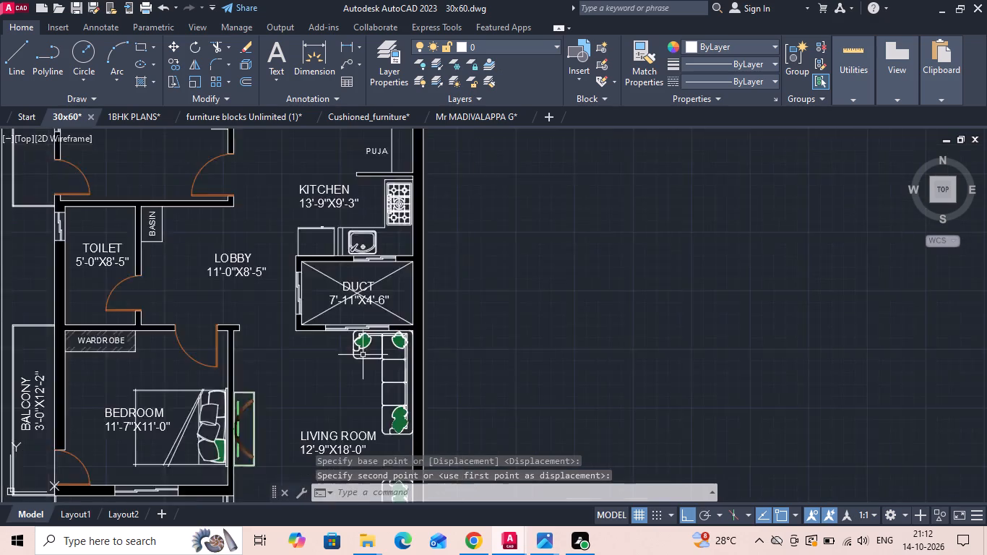
pyautogui.scroll(-1, 370, 335)
pyautogui.scroll(3, 763, 473)
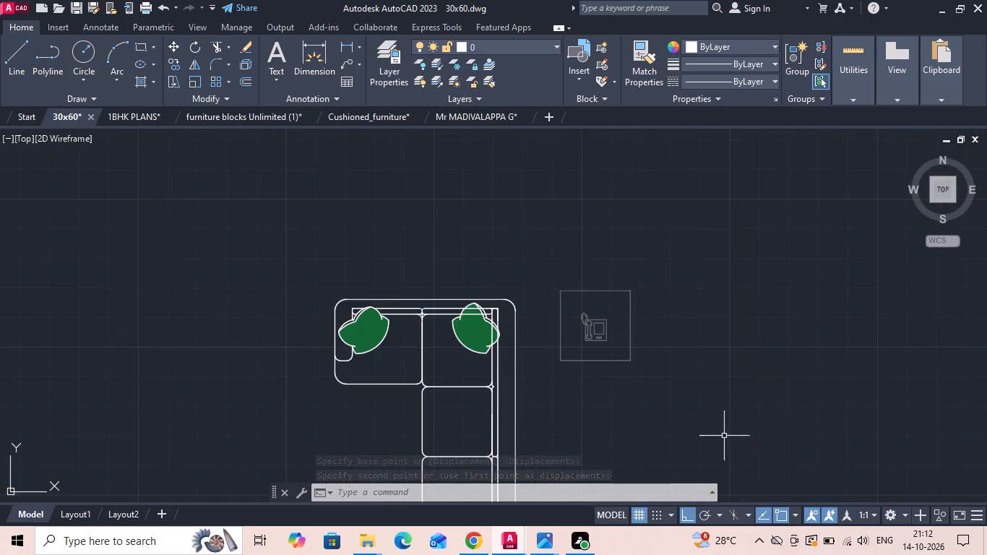
pyautogui.scroll(2, 694, 398)
pyautogui.moveTo(642, 358); pyautogui.dragTo(581, 288)
pyautogui.moveTo(429, 196); pyautogui.dragTo(420, 241, button='middle')
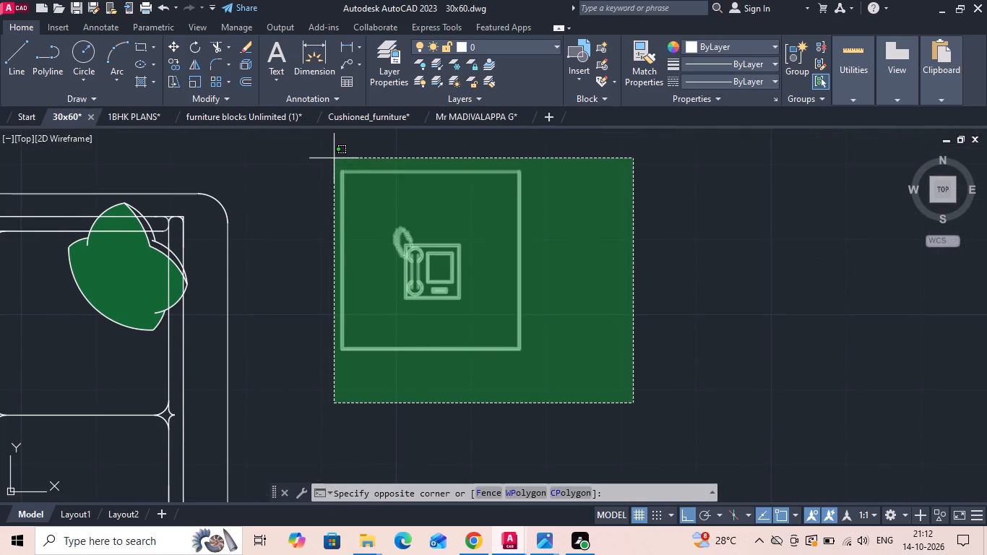
pyautogui.click(334, 158)
pyautogui.click(692, 50)
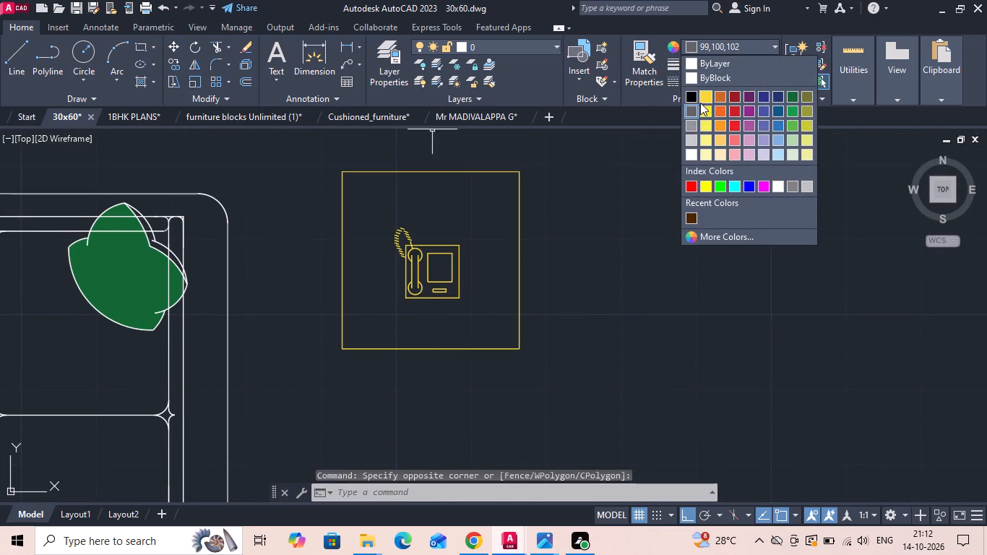
pyautogui.click(702, 66)
pyautogui.press('Escape')
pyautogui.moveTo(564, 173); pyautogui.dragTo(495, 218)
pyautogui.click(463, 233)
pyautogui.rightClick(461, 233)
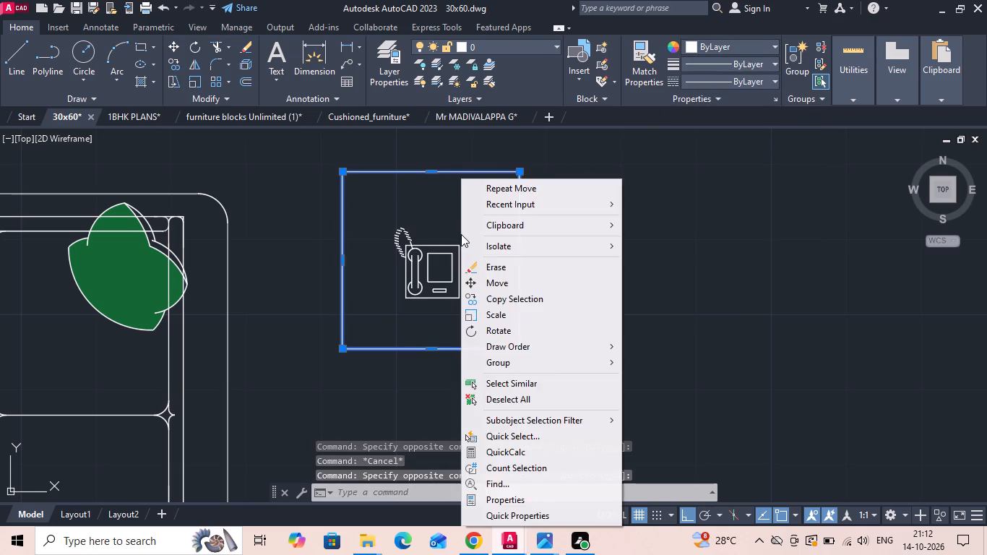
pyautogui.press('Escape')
# Move the whole telephone side table from its lower corner to the living room's side wall, between the two sofas.
pyautogui.moveTo(331, 165); pyautogui.dragTo(344, 222)
pyautogui.click(561, 384)
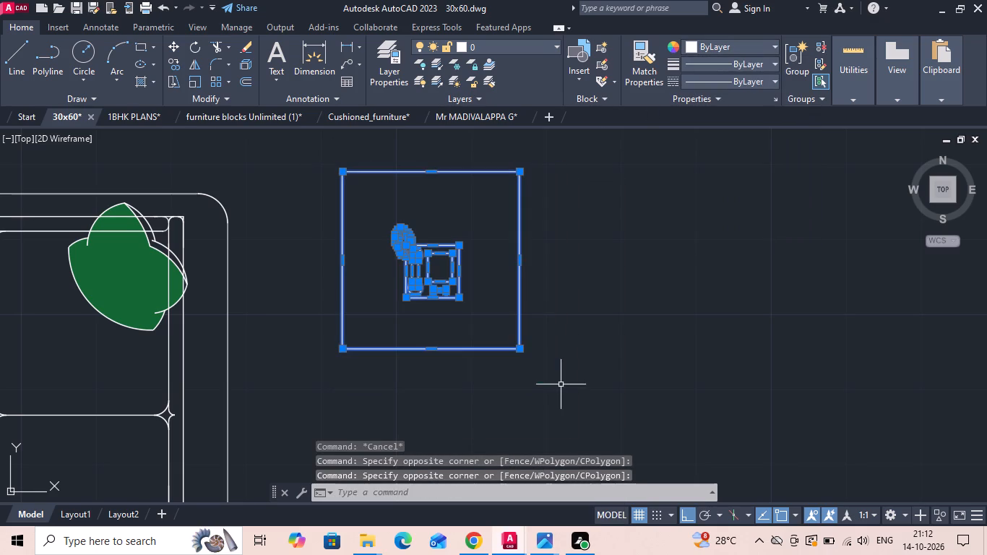
pyautogui.rightClick(561, 384)
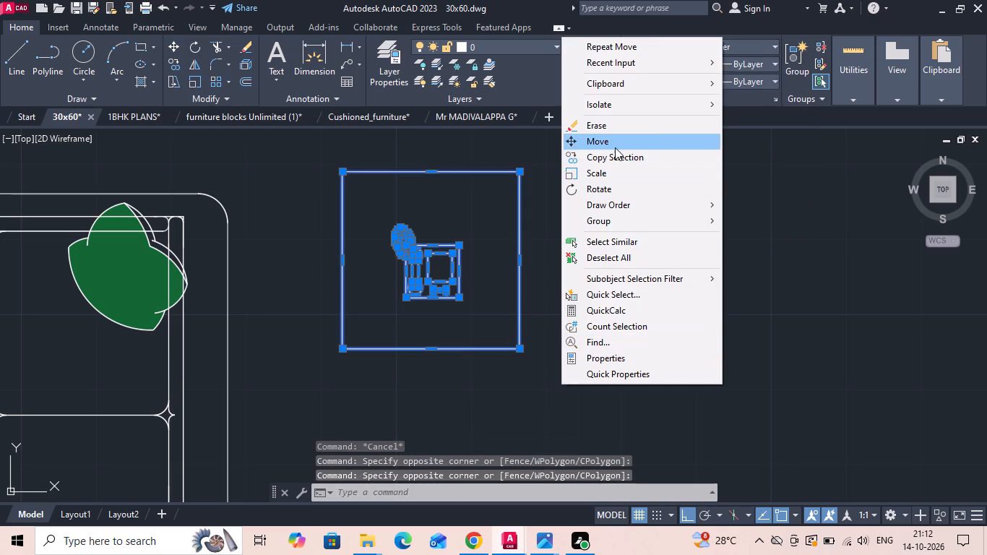
pyautogui.click(615, 147)
pyautogui.click(519, 348)
pyautogui.scroll(-6, 572, 315)
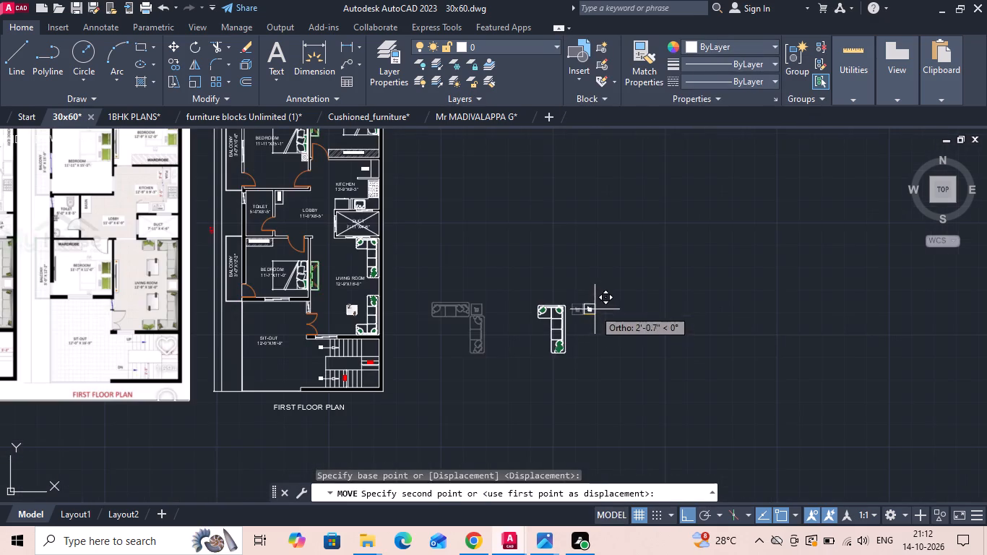
pyautogui.scroll(5, 387, 287)
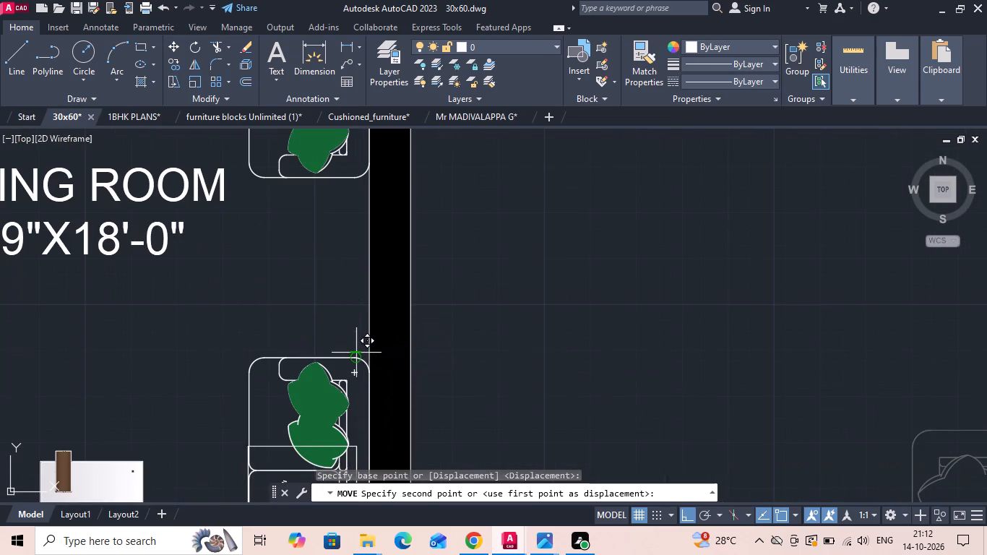
pyautogui.click(371, 337)
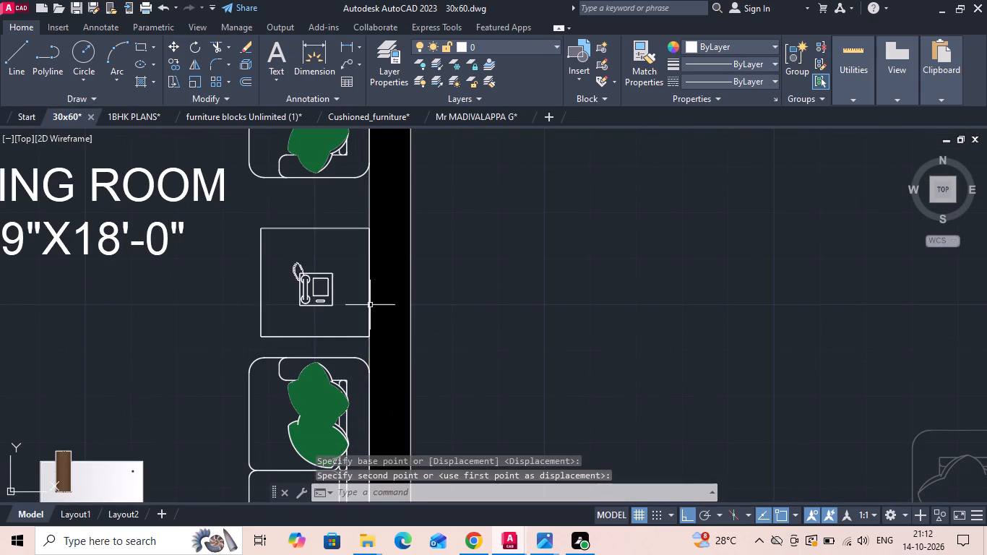
# Enlarge the lower sofa slightly with Scale, setting the factor by eye from a base point on the sofa.
pyautogui.scroll(-3, 370, 254)
pyautogui.click(358, 311)
pyautogui.click(350, 297)
pyautogui.rightClick(350, 297)
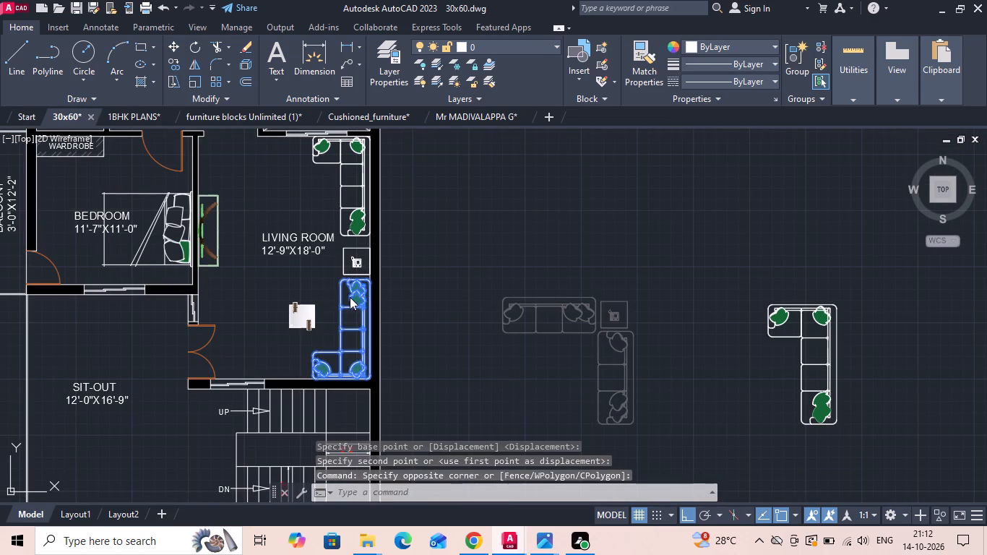
pyautogui.click(365, 287)
pyautogui.click(355, 314)
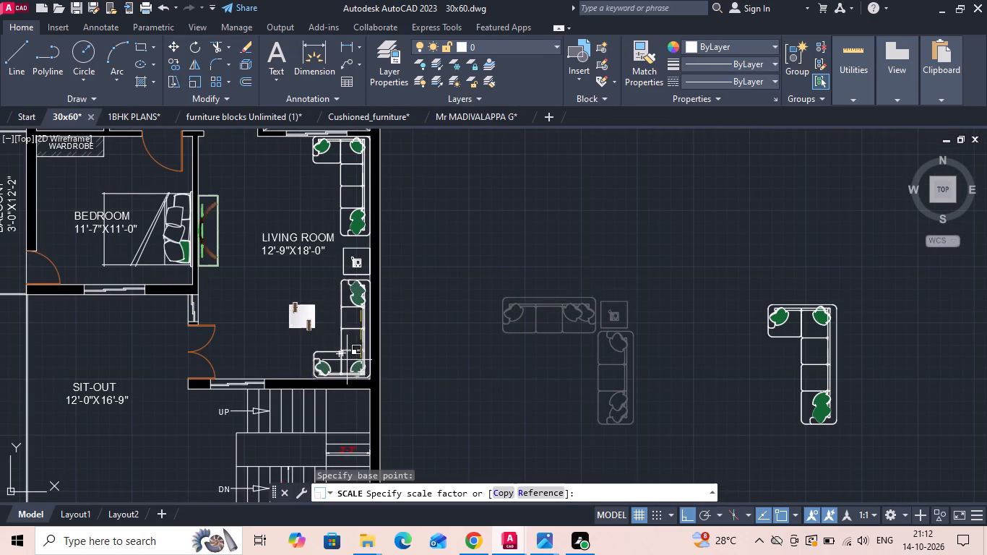
pyautogui.scroll(1, 345, 364)
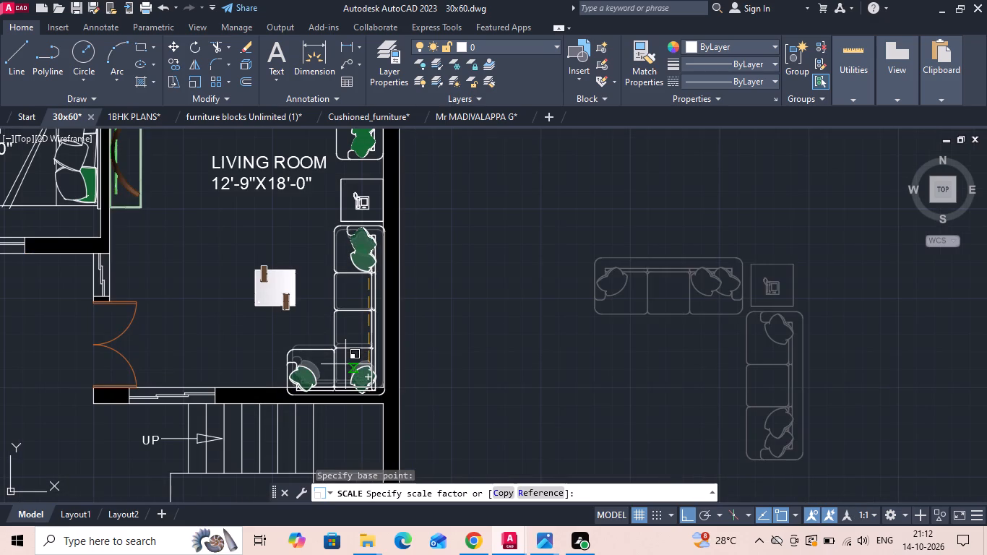
pyautogui.click(345, 364)
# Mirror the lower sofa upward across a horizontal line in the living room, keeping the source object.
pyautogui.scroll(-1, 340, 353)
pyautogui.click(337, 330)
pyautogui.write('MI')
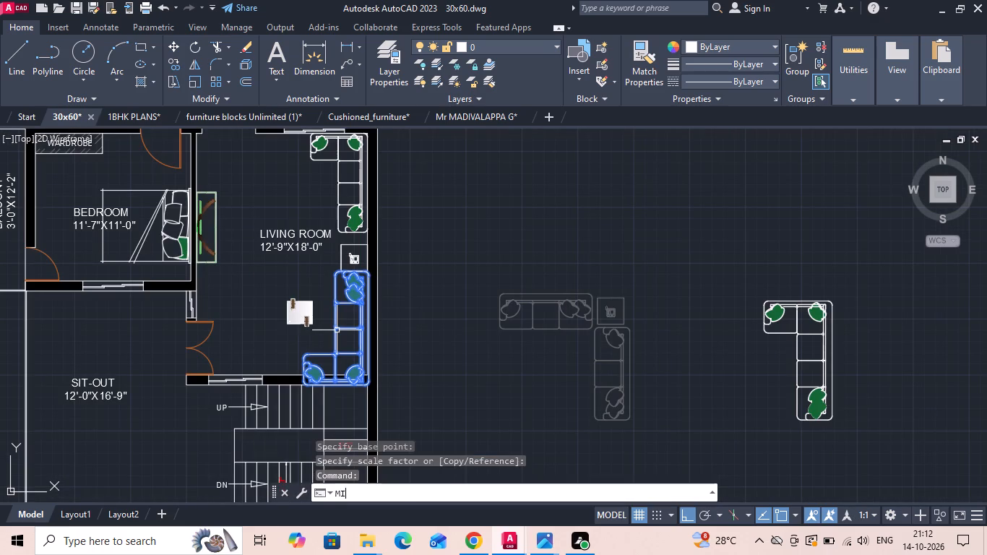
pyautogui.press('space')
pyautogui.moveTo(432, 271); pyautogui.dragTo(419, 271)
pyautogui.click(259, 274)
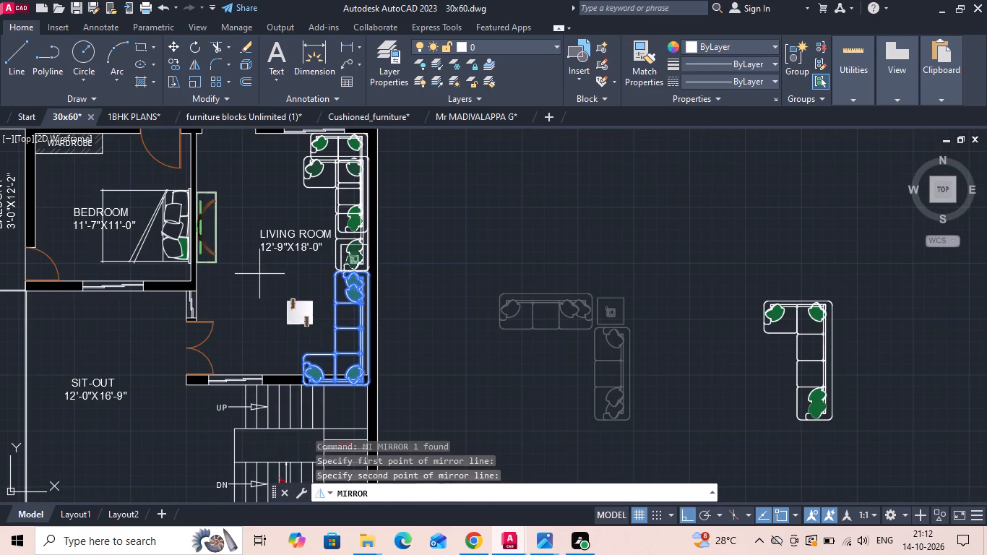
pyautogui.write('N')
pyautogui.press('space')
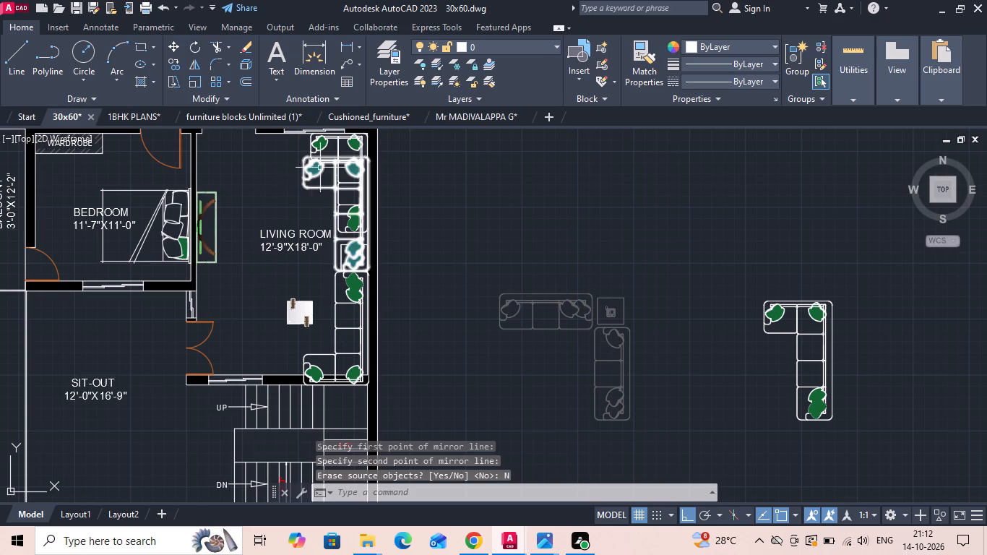
# Delete the older, smaller upper sofa that sits against the duct wall.
pyautogui.moveTo(310, 183); pyautogui.dragTo(309, 236, button='middle')
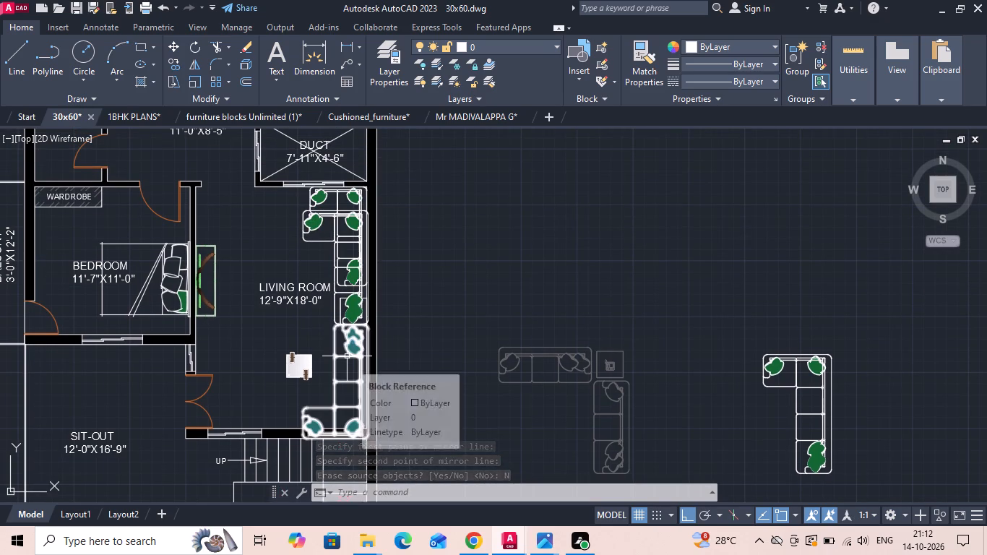
pyautogui.scroll(1, 325, 192)
pyautogui.click(319, 187)
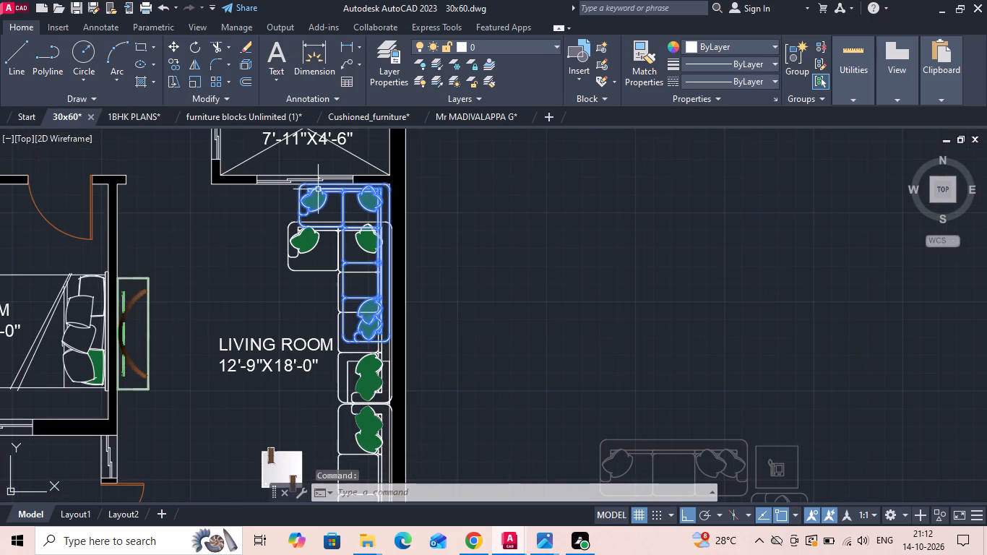
pyautogui.press('Delete')
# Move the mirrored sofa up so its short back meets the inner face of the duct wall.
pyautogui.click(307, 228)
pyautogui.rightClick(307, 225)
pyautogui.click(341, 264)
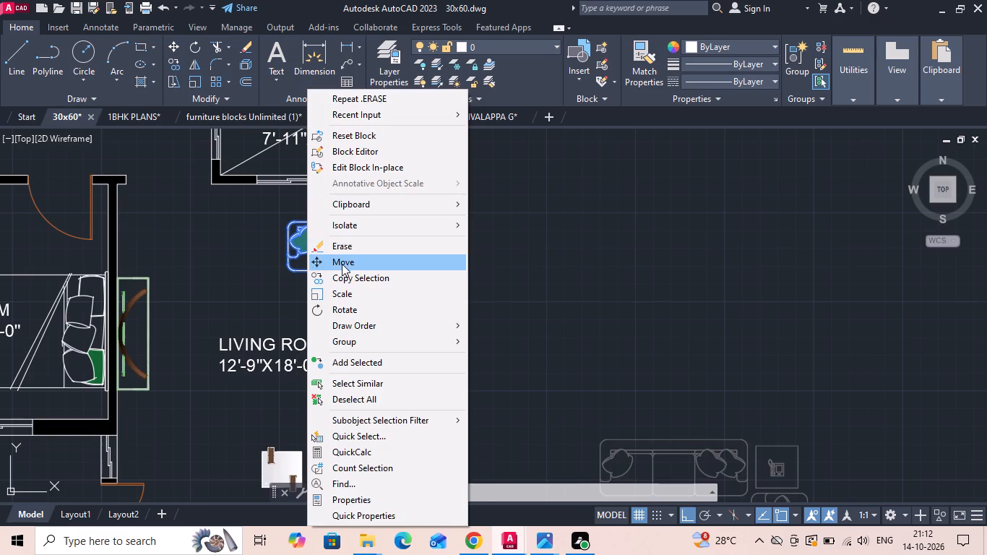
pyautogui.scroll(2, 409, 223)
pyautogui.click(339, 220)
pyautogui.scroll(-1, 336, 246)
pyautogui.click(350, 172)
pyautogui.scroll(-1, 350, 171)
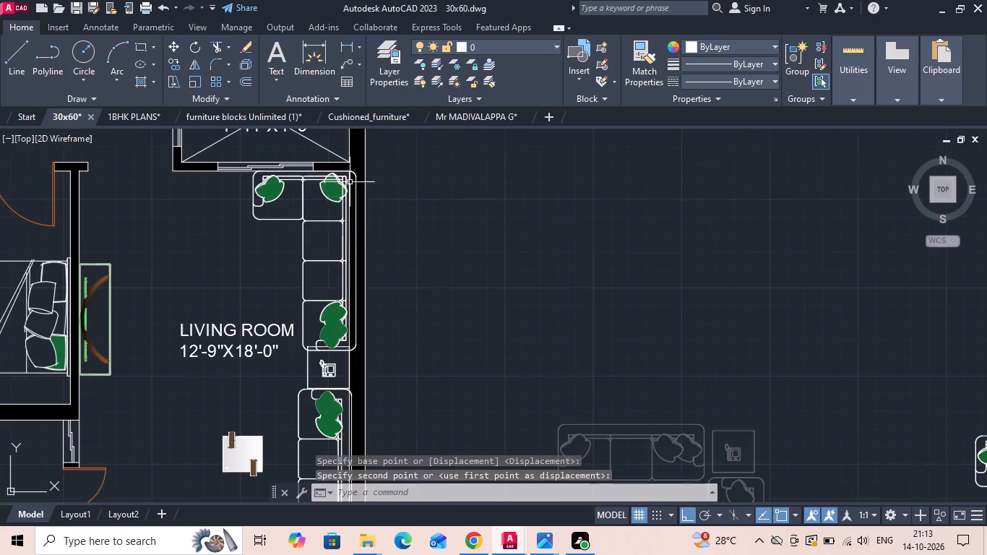
# Scale the lower sofa down slightly so its long back fits along the inner face of the side wall.
pyautogui.moveTo(322, 314); pyautogui.dragTo(341, 171, button='middle')
pyautogui.scroll(-1, 326, 324)
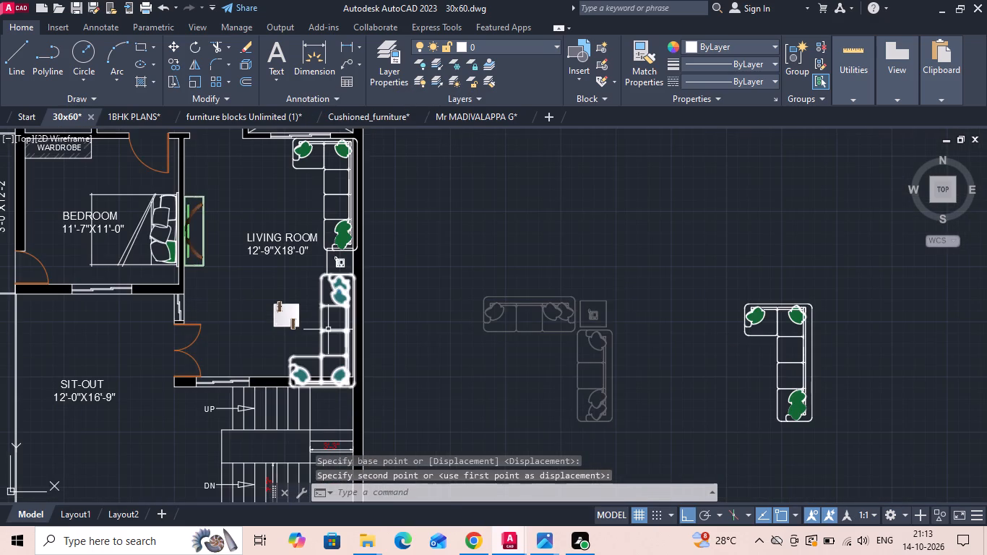
pyautogui.scroll(2, 320, 364)
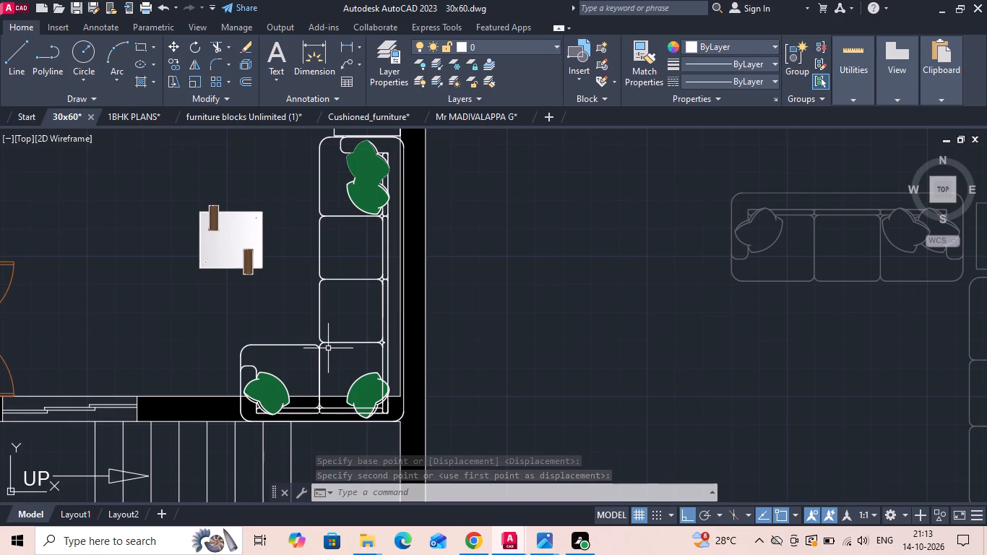
pyautogui.click(328, 342)
pyautogui.rightClick(328, 342)
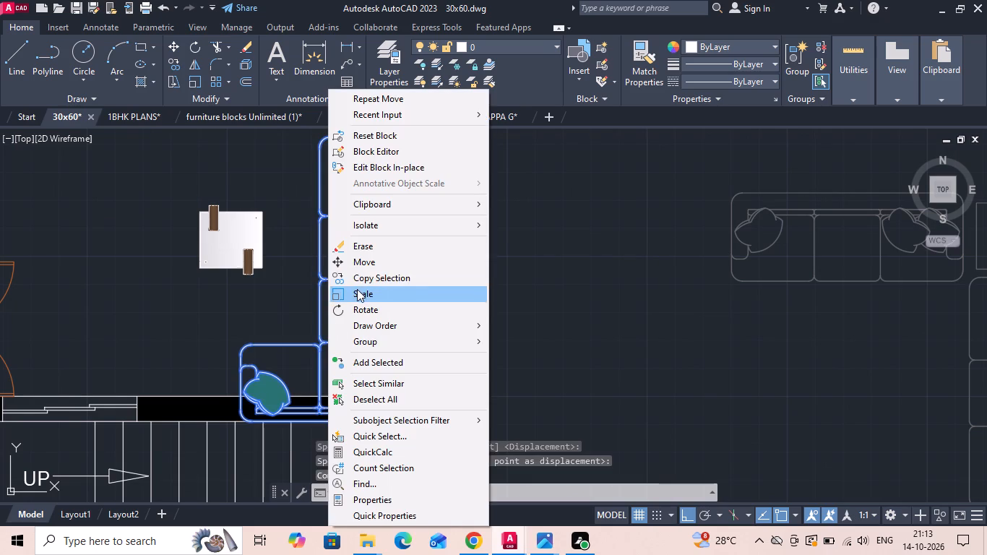
pyautogui.click(357, 289)
pyautogui.click(352, 275)
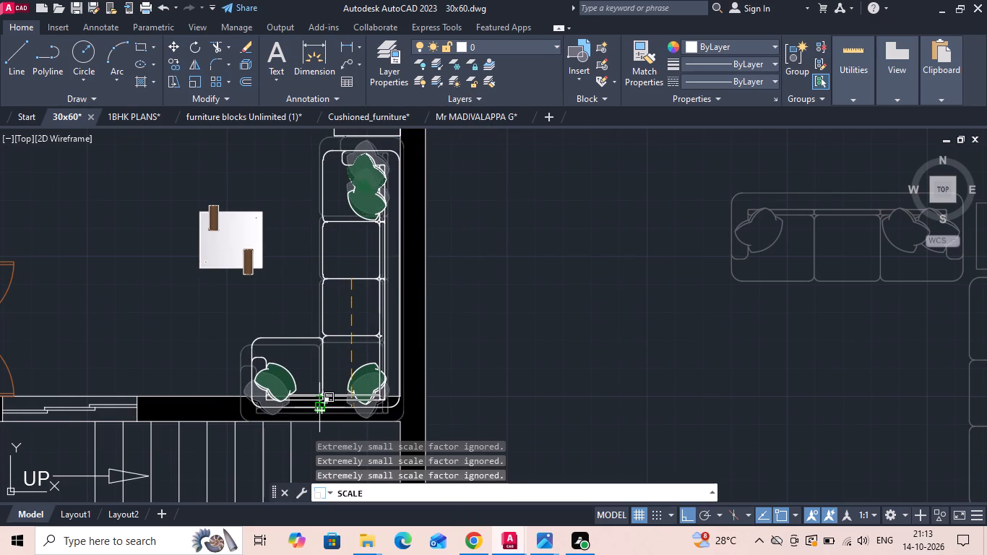
pyautogui.click(319, 408)
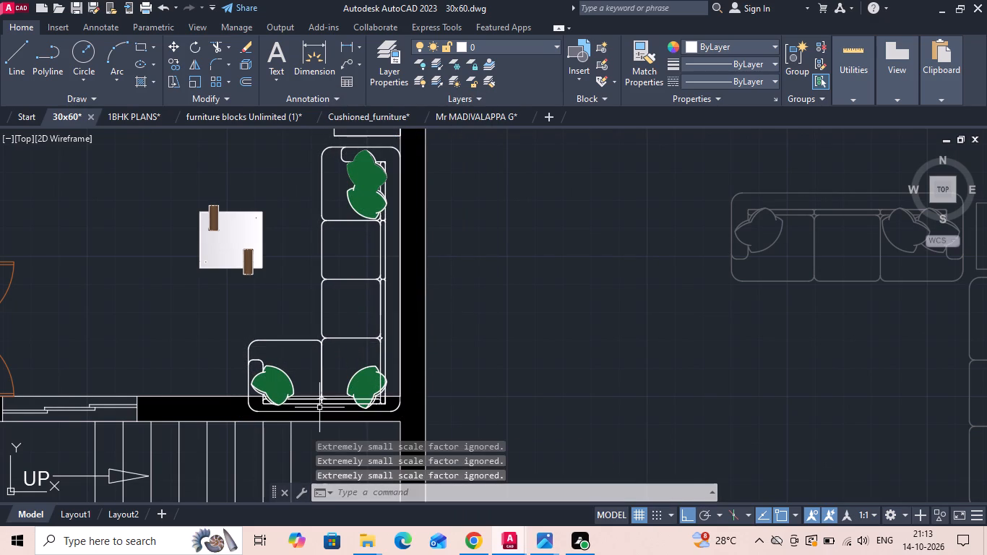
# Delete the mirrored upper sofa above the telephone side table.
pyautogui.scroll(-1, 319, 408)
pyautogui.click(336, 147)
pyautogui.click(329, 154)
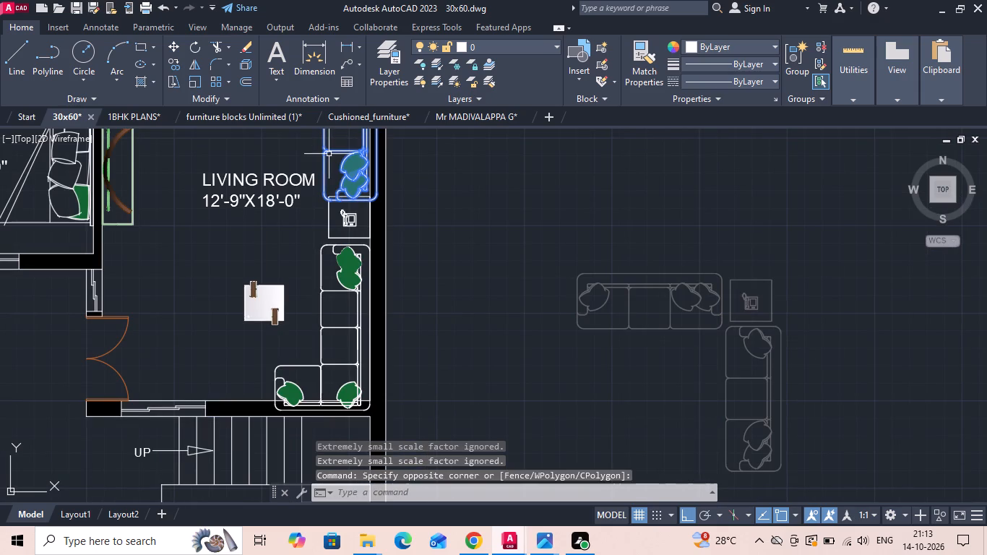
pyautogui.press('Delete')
# Move the lower sofa vertically so its short back sits flush with the inner face of the staircase-side wall.
pyautogui.click(325, 328)
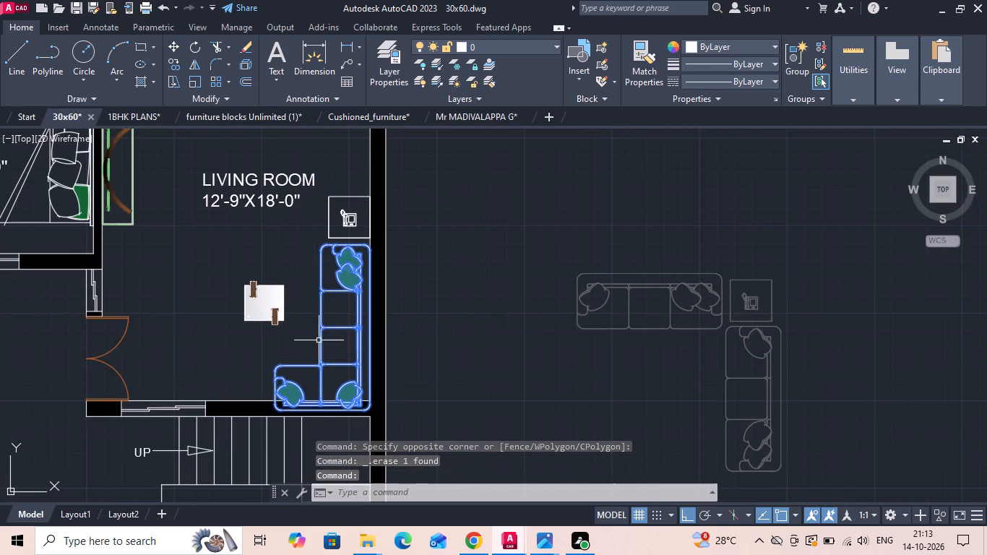
pyautogui.scroll(1, 317, 424)
pyautogui.rightClick(448, 279)
pyautogui.click(488, 267)
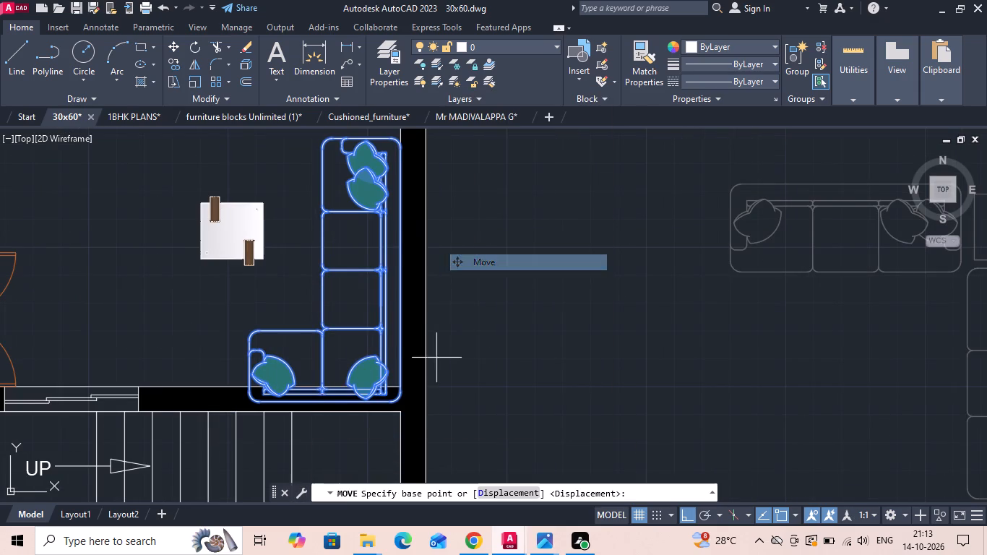
pyautogui.scroll(2, 409, 388)
pyautogui.click(371, 410)
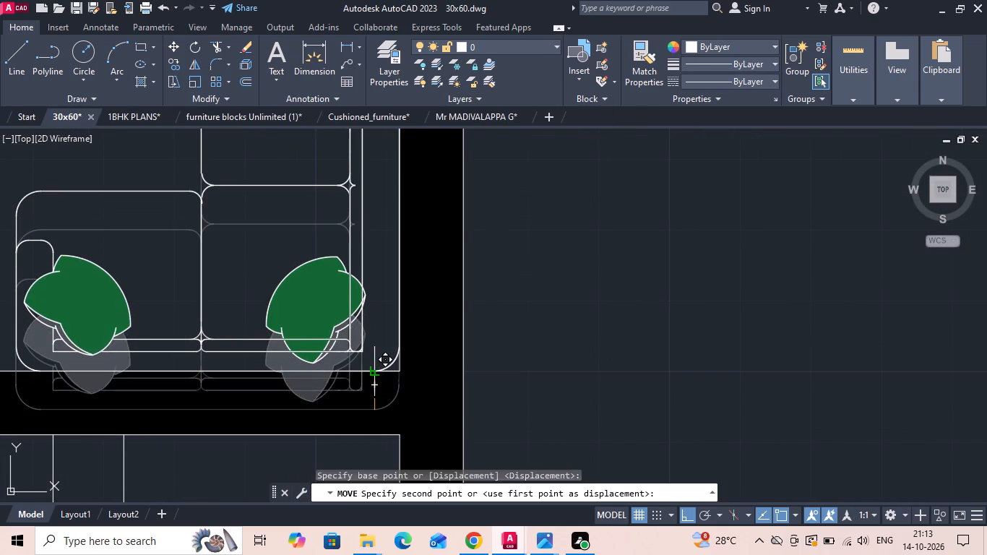
pyautogui.click(377, 369)
# Mirror the resized lower sofa upward across a horizontal line in the living room, keeping the source object.
pyautogui.scroll(-2, 376, 371)
pyautogui.click(366, 300)
pyautogui.write('MI')
pyautogui.press('space')
pyautogui.scroll(-3, 362, 306)
pyautogui.click(367, 243)
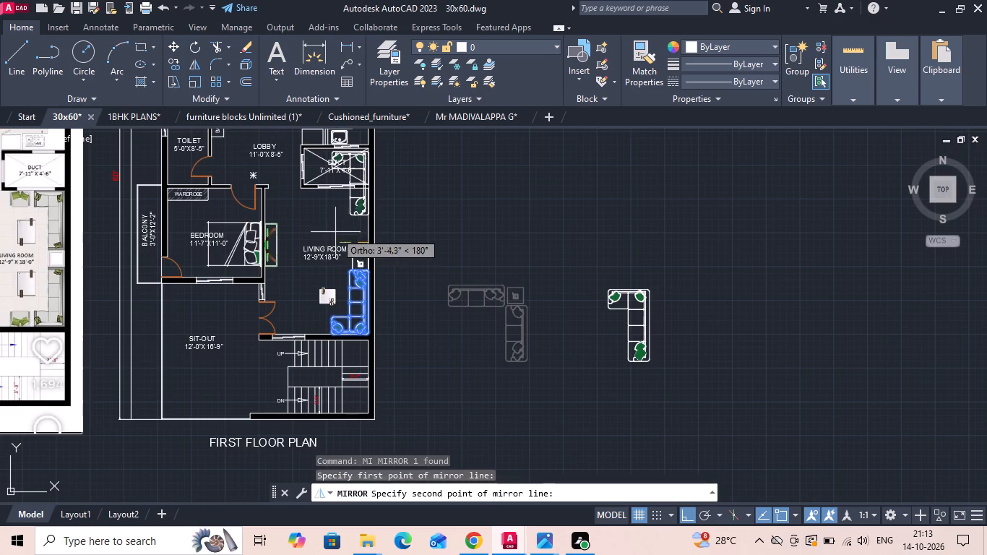
pyautogui.click(330, 230)
pyautogui.write('N')
pyautogui.press('space')
# Move the mirrored sofa down out of the duct so its short back sits flush with the duct wall's living-room face.
pyautogui.scroll(1, 344, 218)
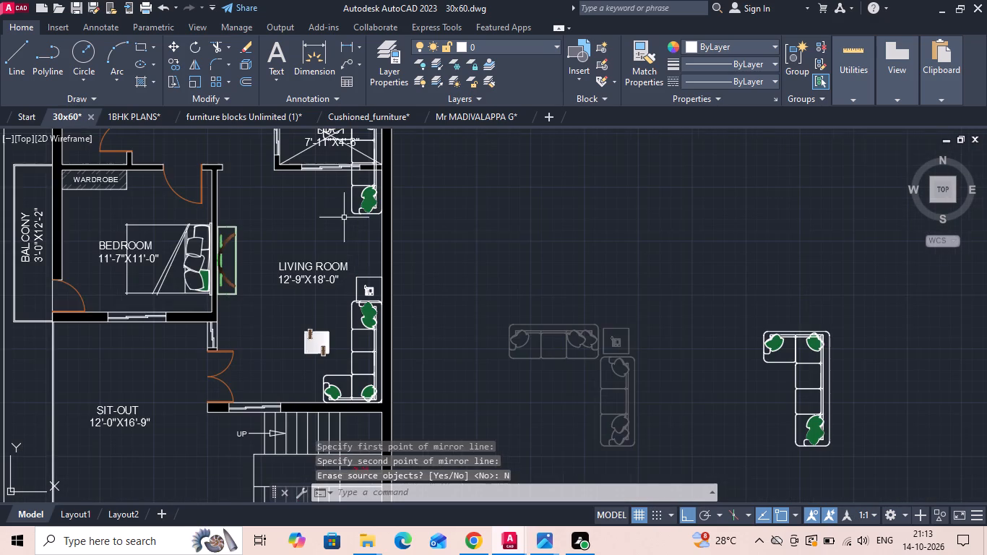
pyautogui.click(350, 209)
pyautogui.rightClick(351, 199)
pyautogui.click(374, 264)
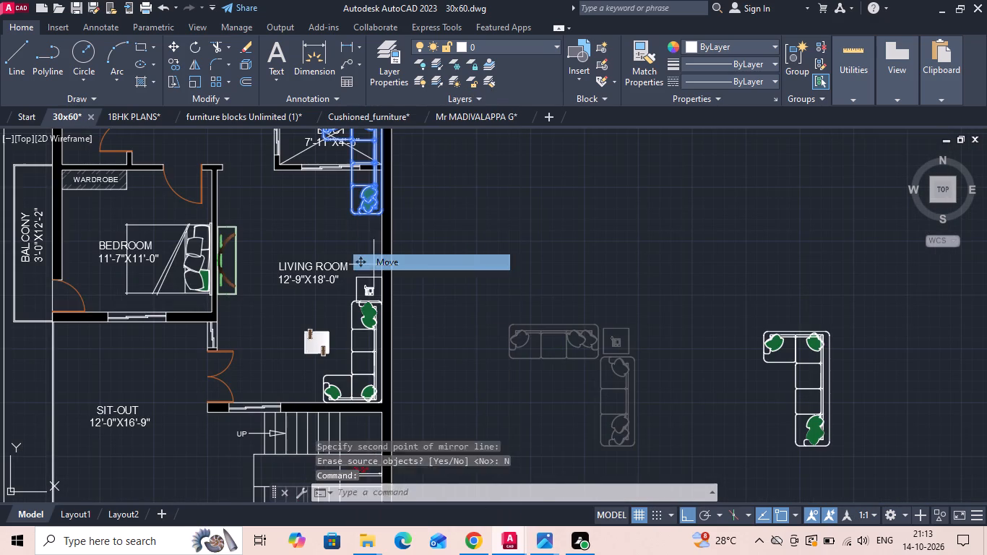
pyautogui.moveTo(376, 234); pyautogui.dragTo(370, 342, button='middle')
pyautogui.scroll(4, 353, 218)
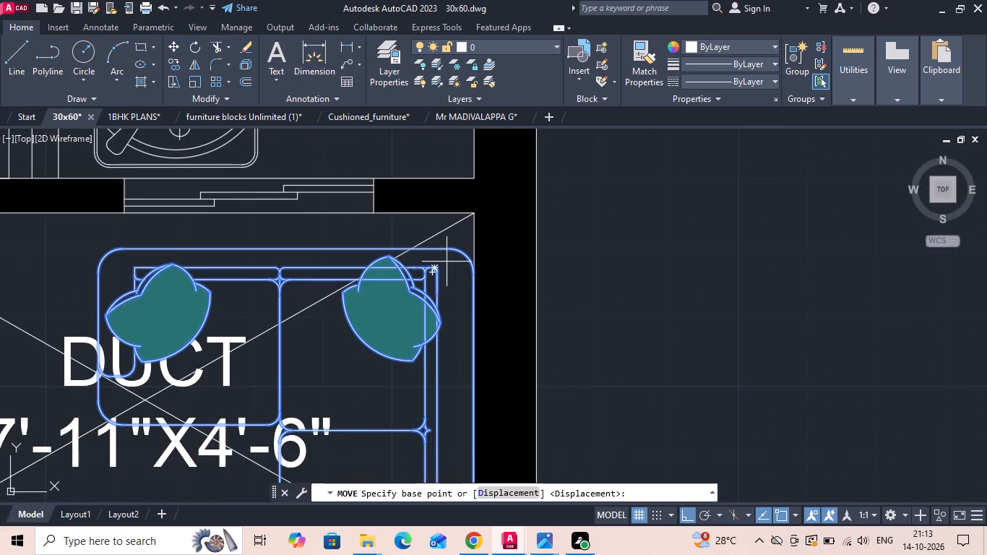
pyautogui.click(450, 248)
pyautogui.scroll(-3, 450, 248)
pyautogui.scroll(2, 434, 369)
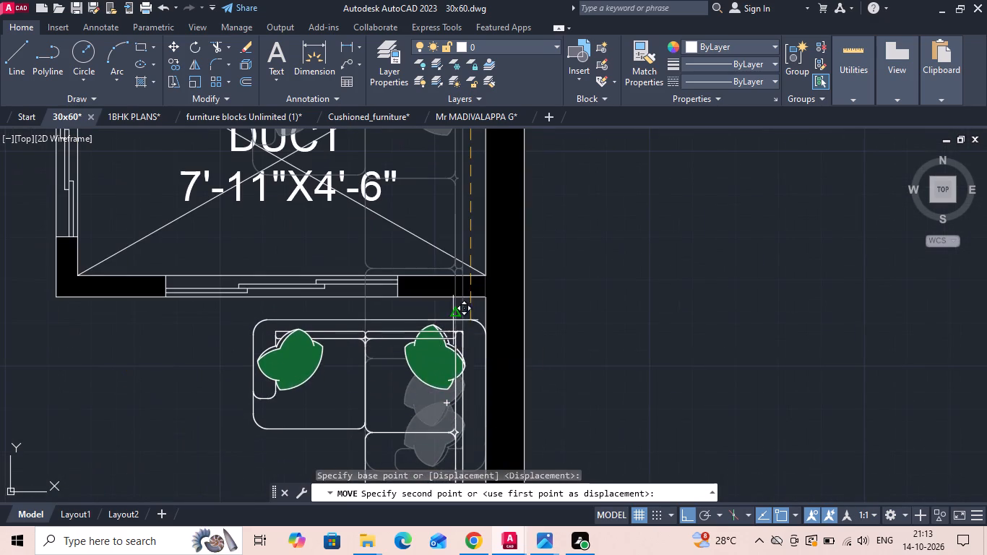
pyautogui.click(462, 298)
# Shift the upper sofa horizontally toward the side wall, keeping its short back along the duct wall.
pyautogui.scroll(-2, 413, 218)
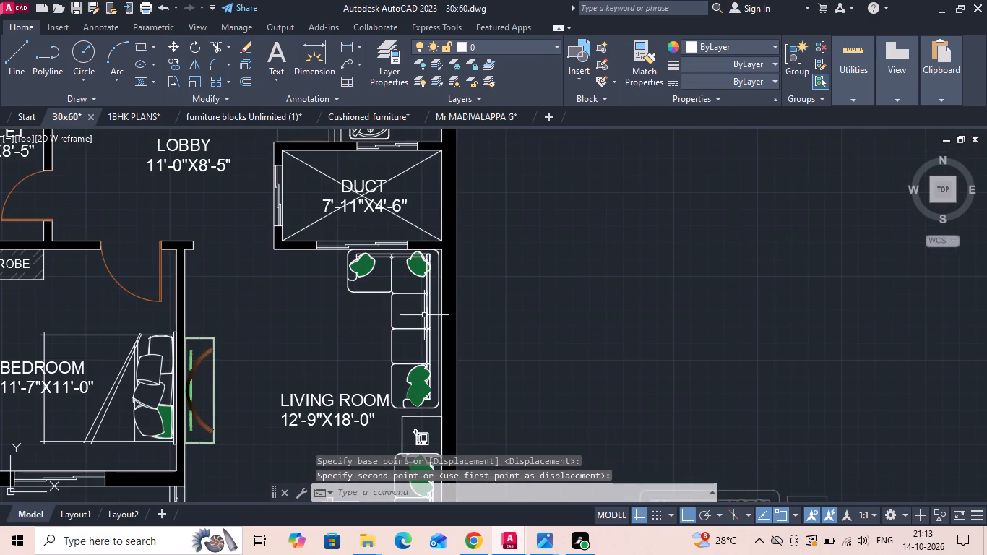
pyautogui.scroll(-1, 424, 315)
pyautogui.scroll(2, 418, 318)
pyautogui.click(418, 239)
pyautogui.scroll(1, 418, 239)
pyautogui.rightClick(419, 238)
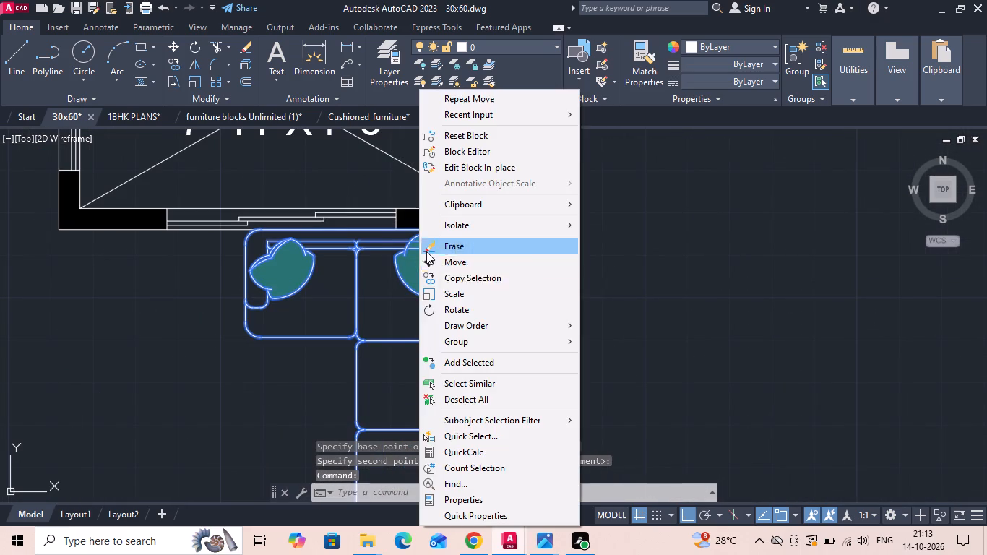
pyautogui.click(445, 262)
pyautogui.scroll(2, 462, 231)
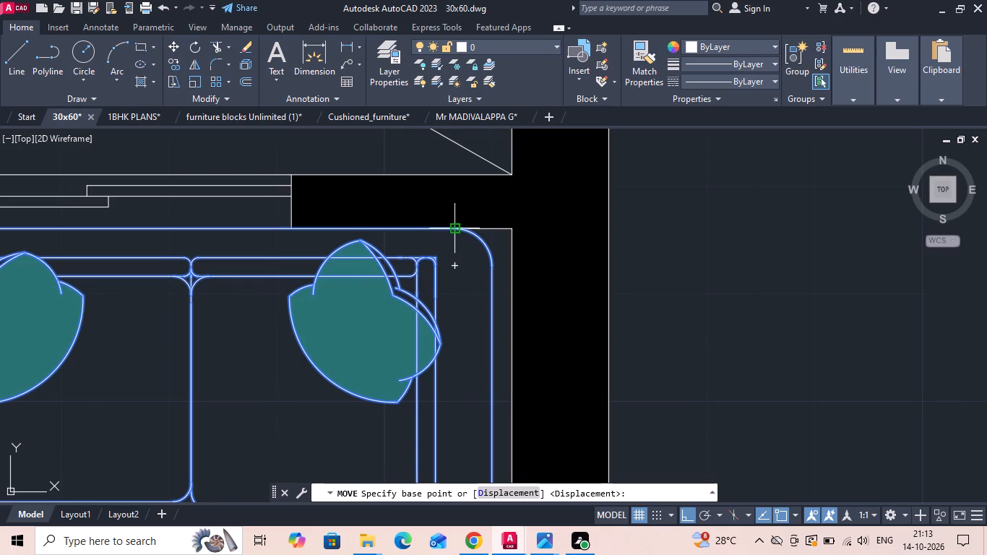
pyautogui.click(452, 228)
pyautogui.click(467, 228)
# Move the upper sofa horizontally again so its long back sits flush with the inner face of the side wall.
pyautogui.moveTo(470, 275); pyautogui.dragTo(446, 291)
pyautogui.click(413, 303)
pyautogui.rightClick(413, 303)
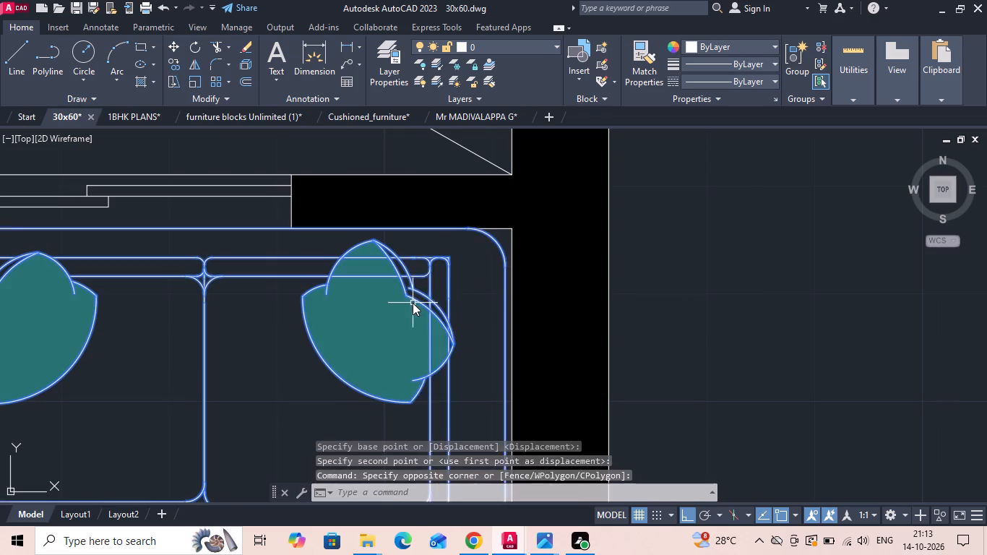
pyautogui.click(458, 257)
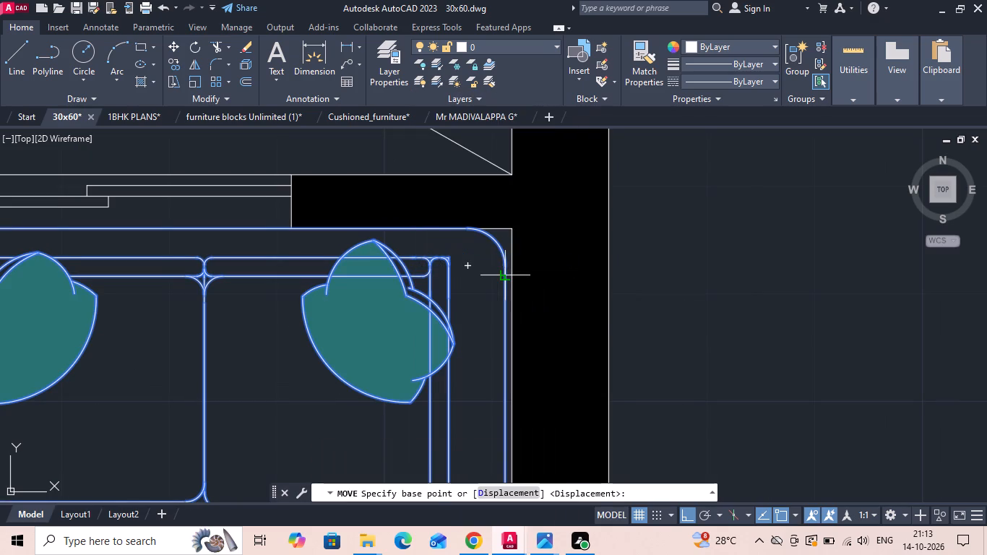
pyautogui.click(509, 277)
pyautogui.click(509, 277)
pyautogui.scroll(-3, 439, 235)
pyautogui.scroll(2, 454, 261)
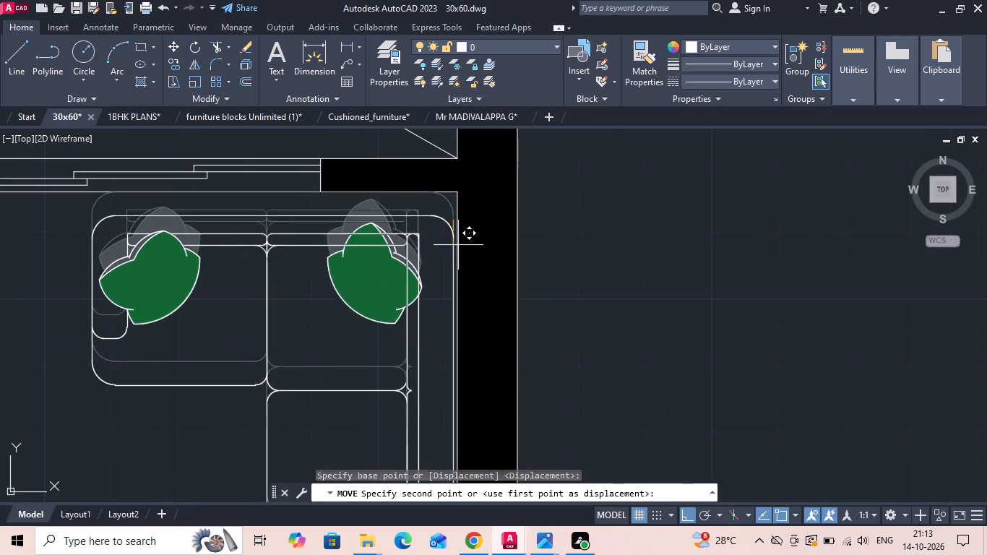
pyautogui.click(457, 223)
# Move the telephone side table up along the side wall so it sits between the two L-shaped sofas, and save the drawing.
pyautogui.scroll(-4, 447, 189)
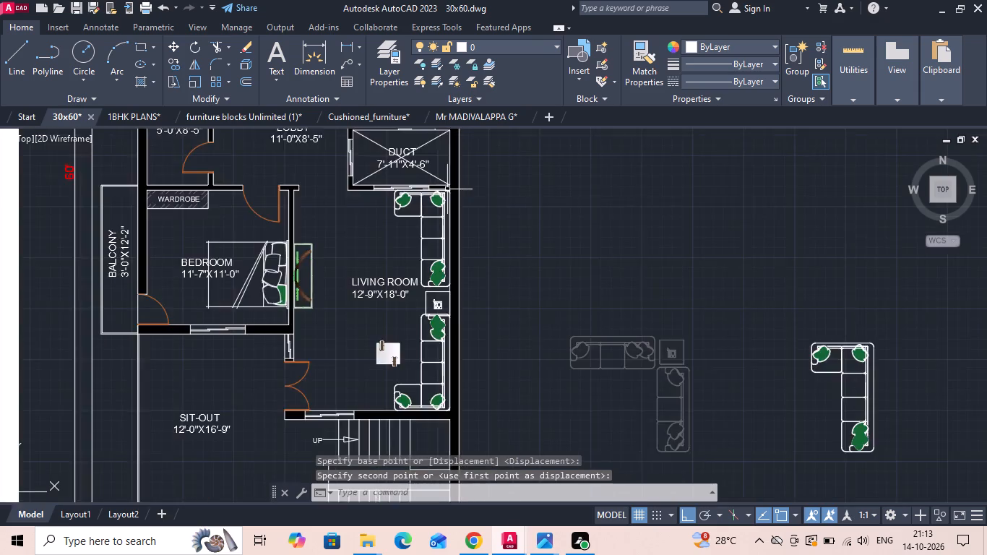
pyautogui.scroll(-2, 447, 189)
pyautogui.scroll(3, 423, 280)
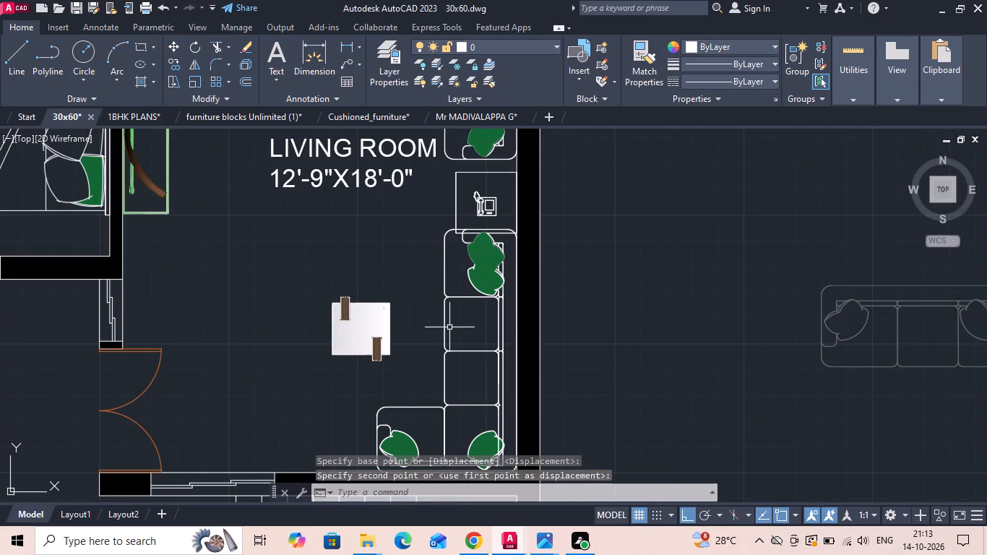
pyautogui.scroll(-1, 459, 371)
pyautogui.scroll(3, 502, 270)
pyautogui.moveTo(457, 178); pyautogui.dragTo(436, 186)
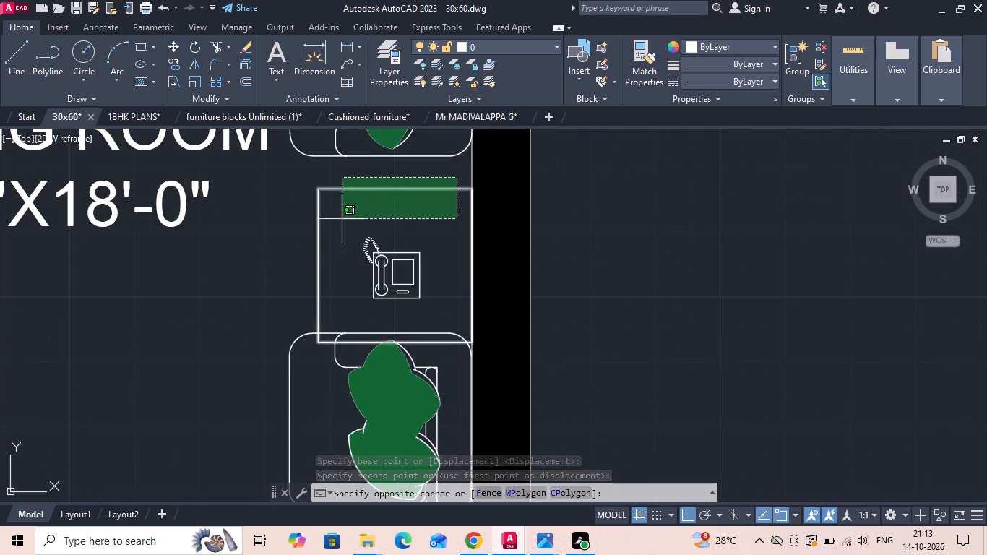
pyautogui.click(268, 297)
pyautogui.rightClick(268, 297)
pyautogui.click(298, 284)
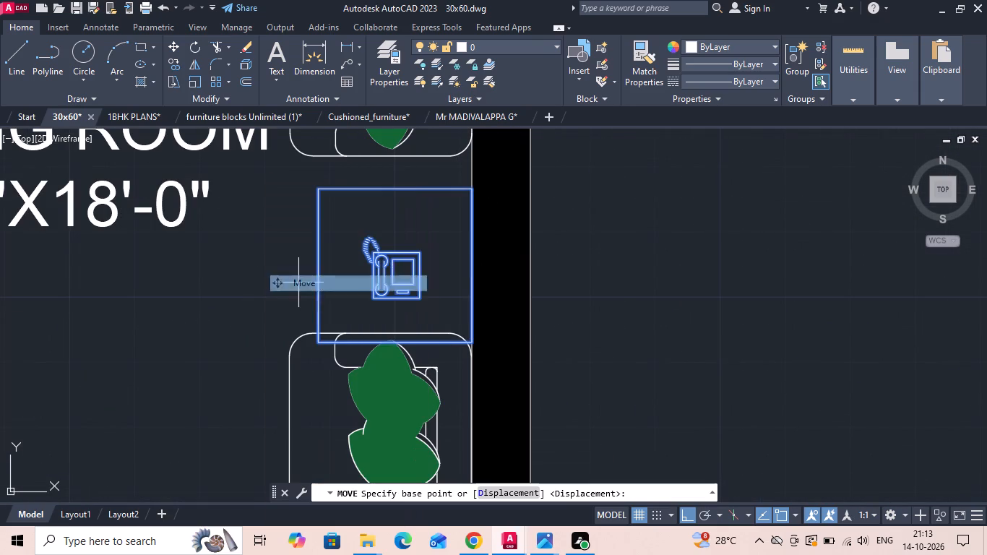
pyautogui.click(470, 269)
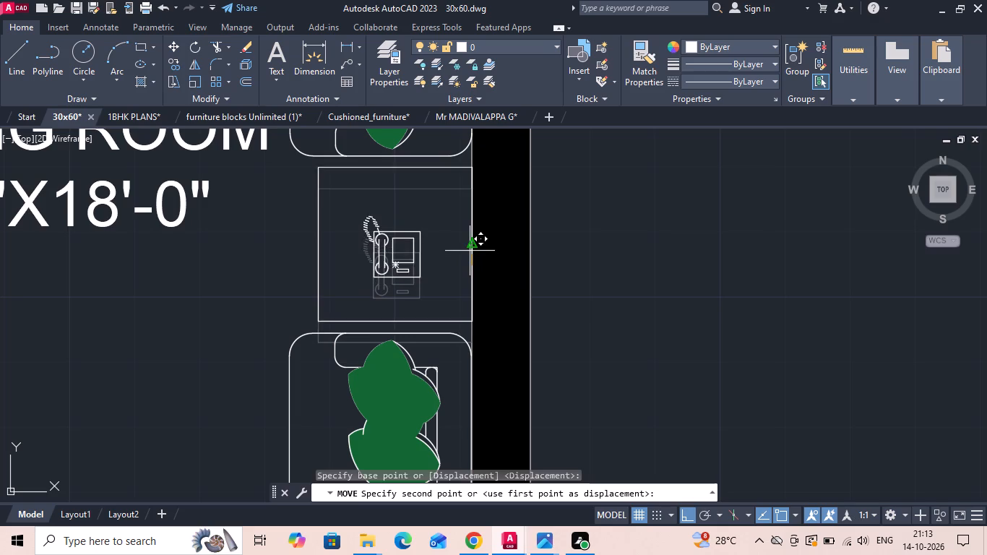
pyautogui.click(470, 246)
pyautogui.scroll(-3, 460, 257)
pyautogui.hotkey('ctrl', 's')
# Move the LIVING ROOM label horizontally away from the sofas toward the bedroom wall, by a bit over 1'-6".
pyautogui.click(370, 225)
pyautogui.rightClick(368, 224)
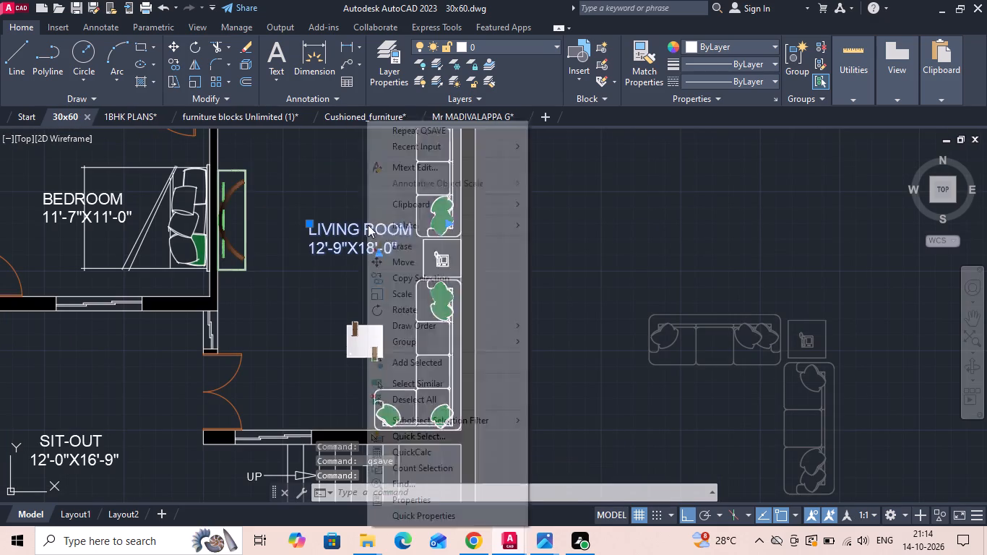
pyautogui.click(411, 264)
pyautogui.click(631, 255)
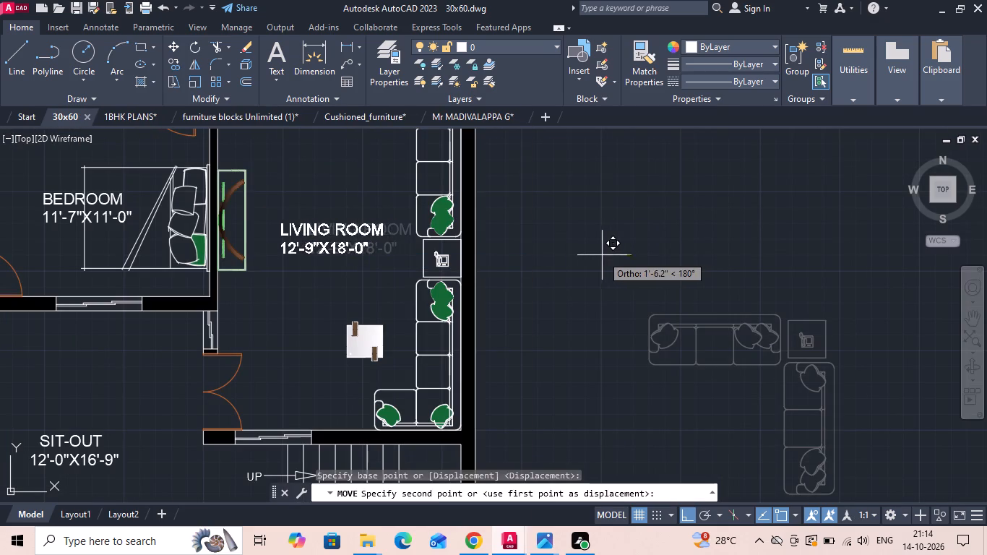
pyautogui.click(598, 255)
# Reposition the white centre table about 6" farther up the living room and slightly closer to the lower sofa's long seat.
pyautogui.moveTo(400, 304); pyautogui.dragTo(387, 321)
pyautogui.click(296, 375)
pyautogui.rightClick(296, 376)
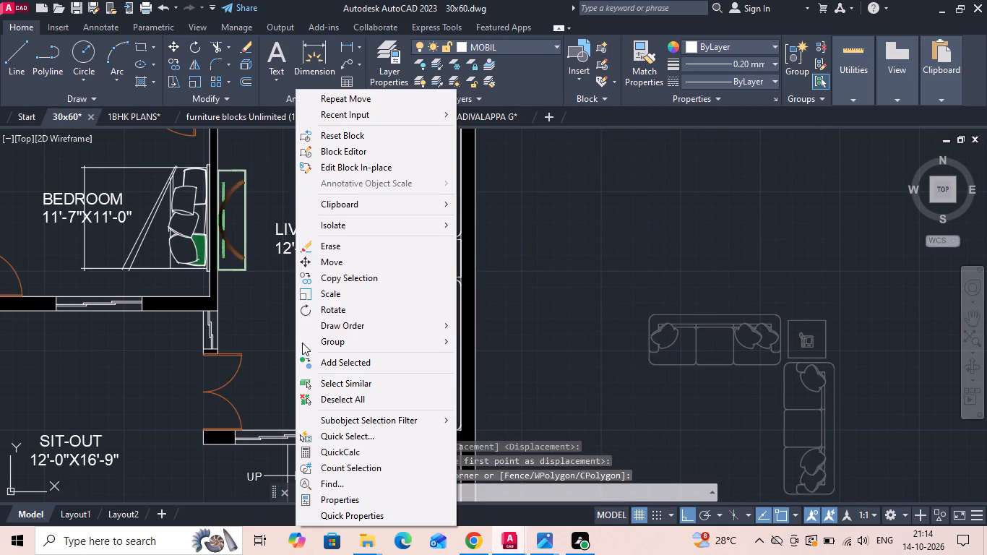
pyautogui.click(334, 267)
pyautogui.scroll(1, 487, 379)
pyautogui.click(561, 381)
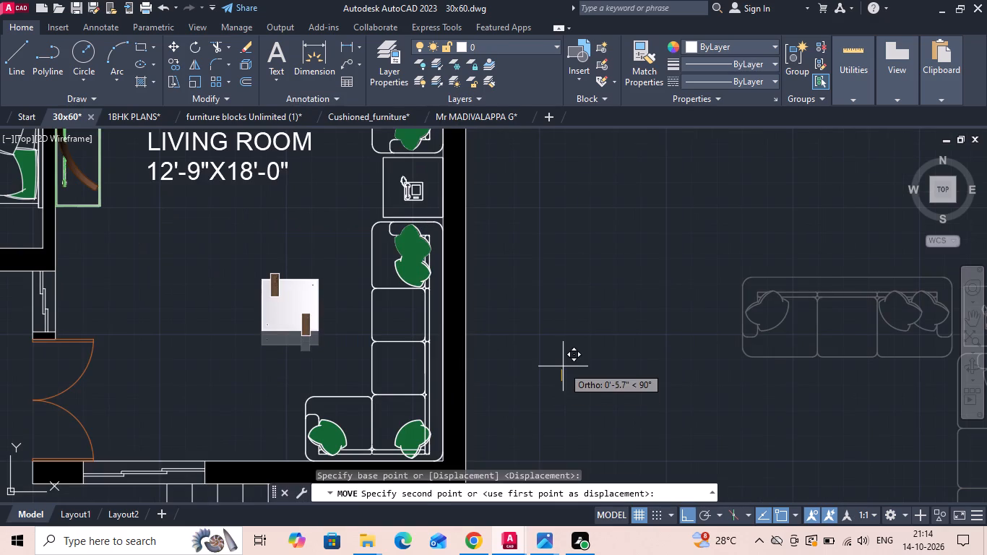
pyautogui.click(563, 366)
pyautogui.moveTo(353, 334); pyautogui.dragTo(344, 328)
pyautogui.click(248, 248)
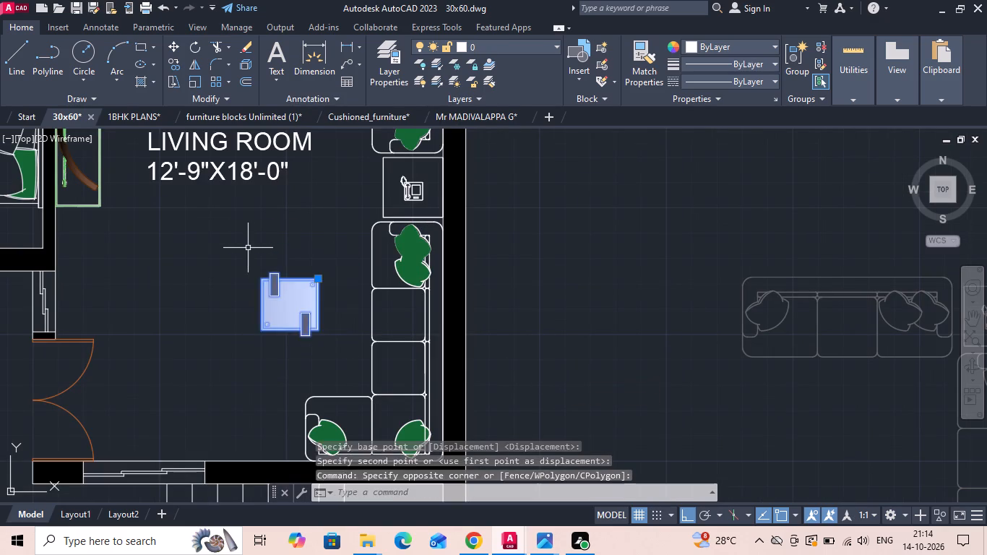
pyautogui.rightClick(248, 248)
pyautogui.click(264, 268)
pyautogui.click(613, 310)
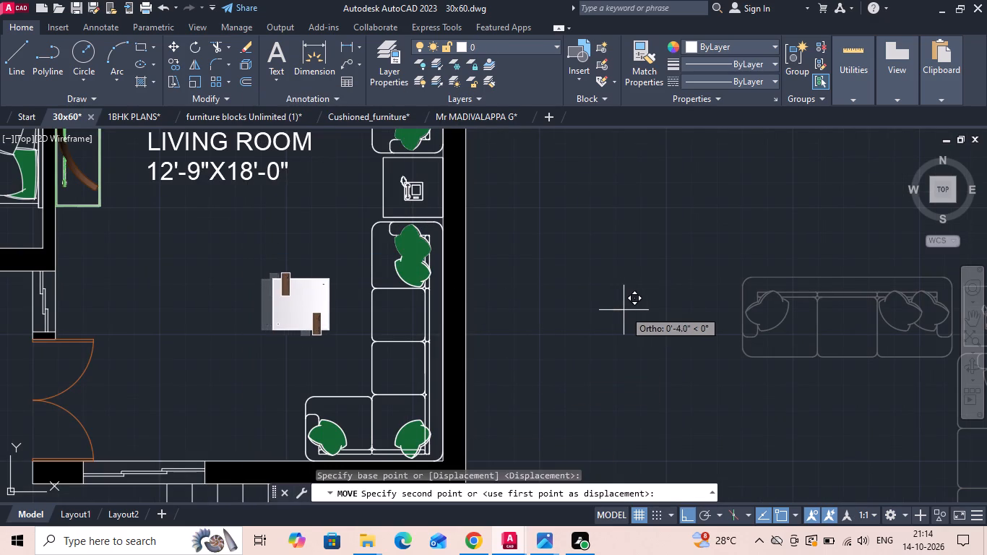
pyautogui.click(637, 311)
# Mirror the centre table upward across a horizontal line through the telephone side table, keeping the source object.
pyautogui.click(327, 360)
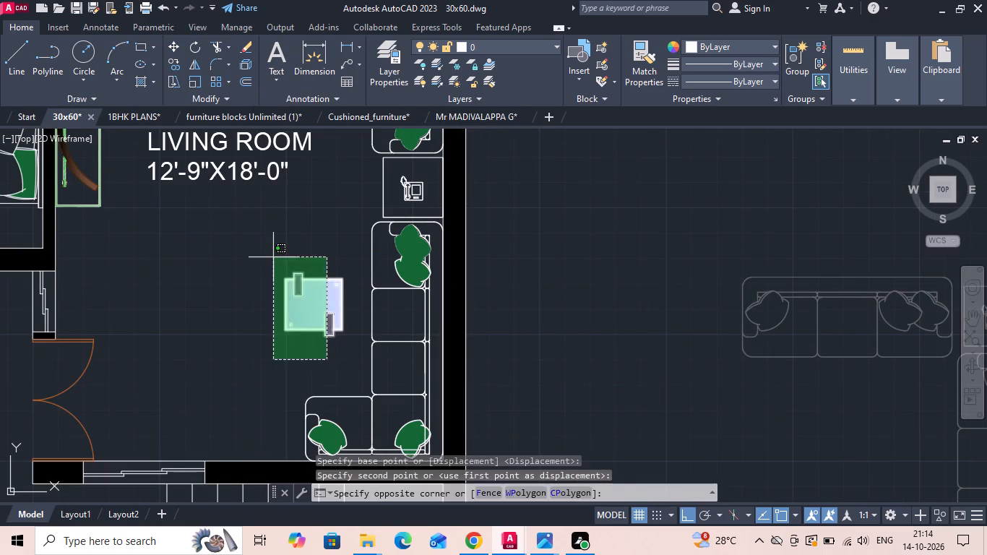
pyautogui.click(273, 257)
pyautogui.write('MI')
pyautogui.press('space')
pyautogui.scroll(-1, 376, 369)
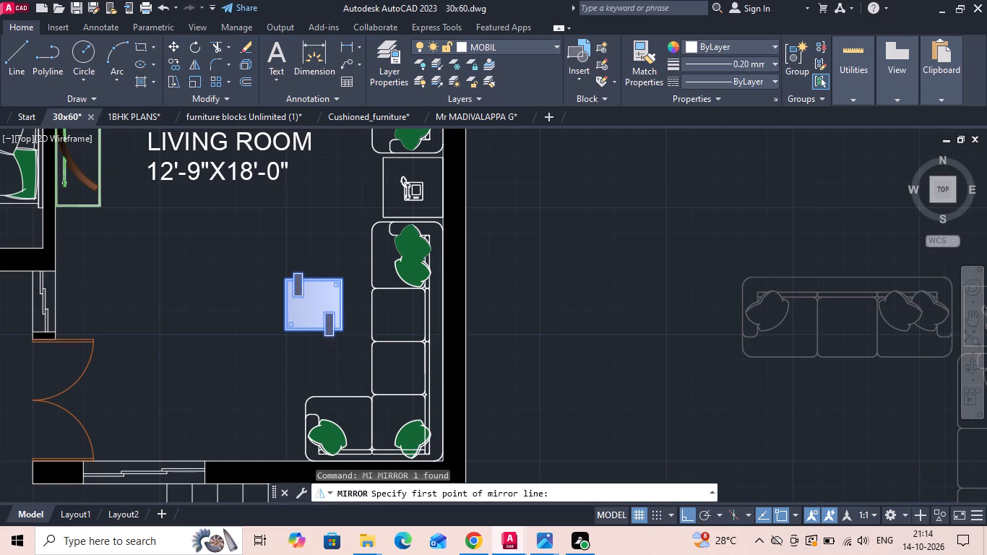
pyautogui.click(418, 258)
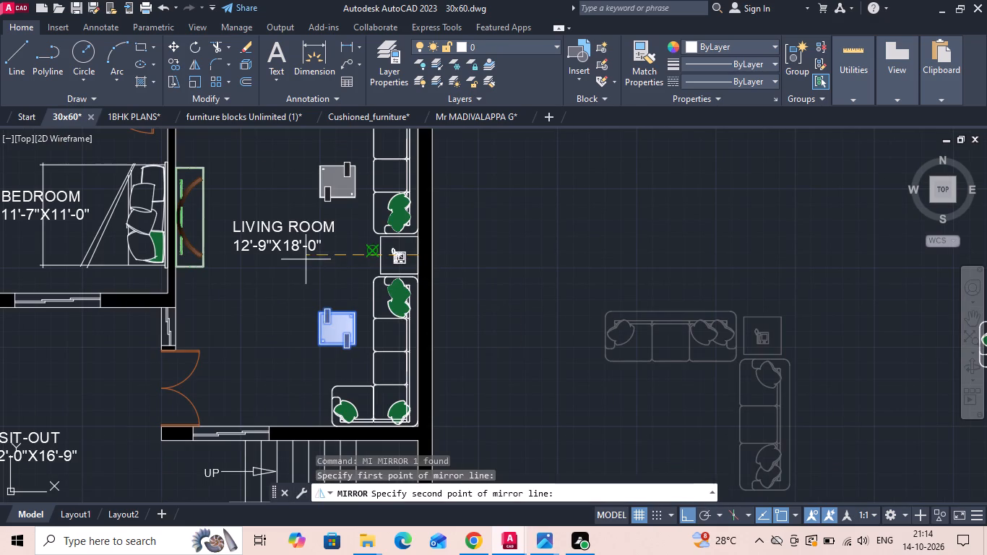
pyautogui.click(258, 281)
pyautogui.write('N')
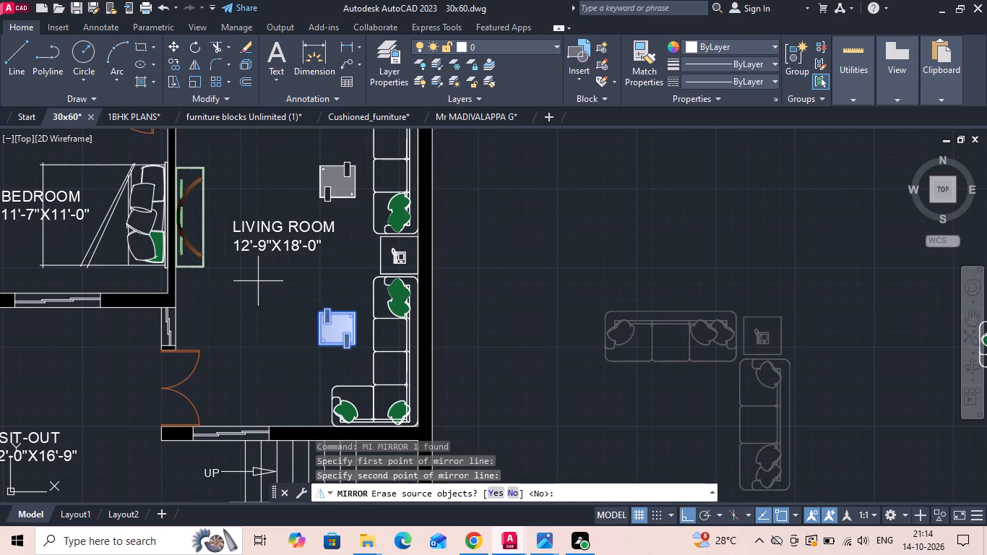
pyautogui.press('space')
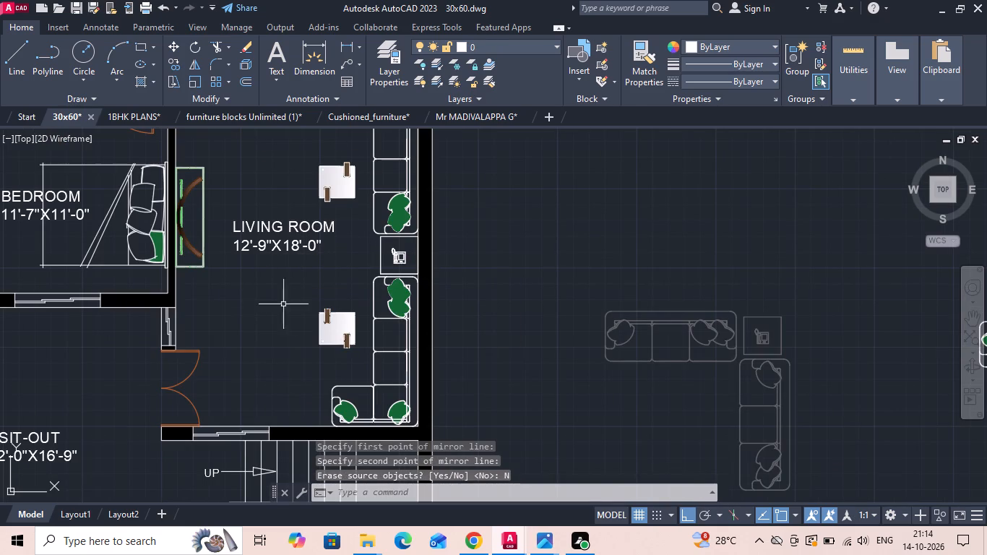
# Erase the leftover faded sofa set and the spare L-shaped sofa lying outside the first floor plan.
pyautogui.scroll(-1, 384, 303)
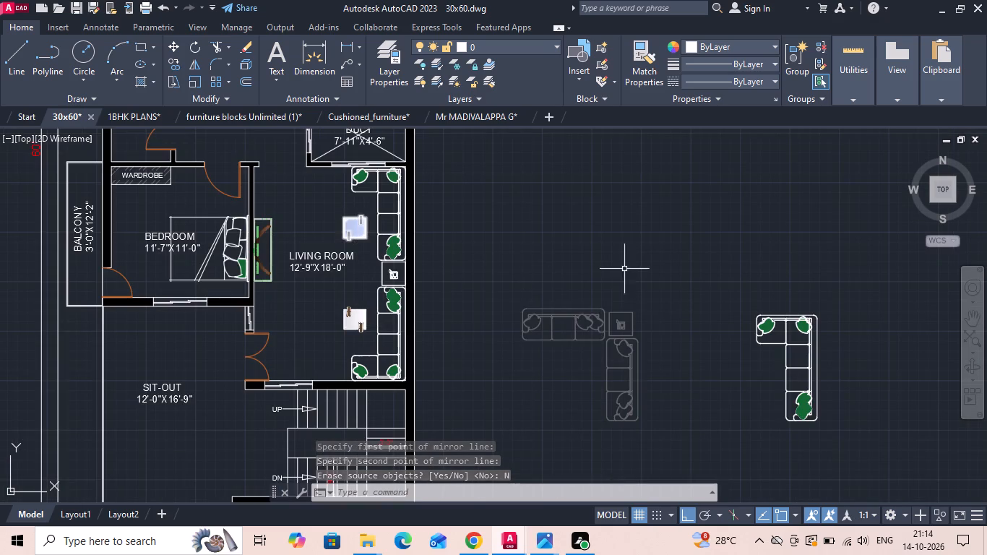
pyautogui.moveTo(681, 265); pyautogui.dragTo(655, 317)
pyautogui.click(491, 436)
pyautogui.press('Delete')
pyautogui.moveTo(673, 455); pyautogui.dragTo(676, 455)
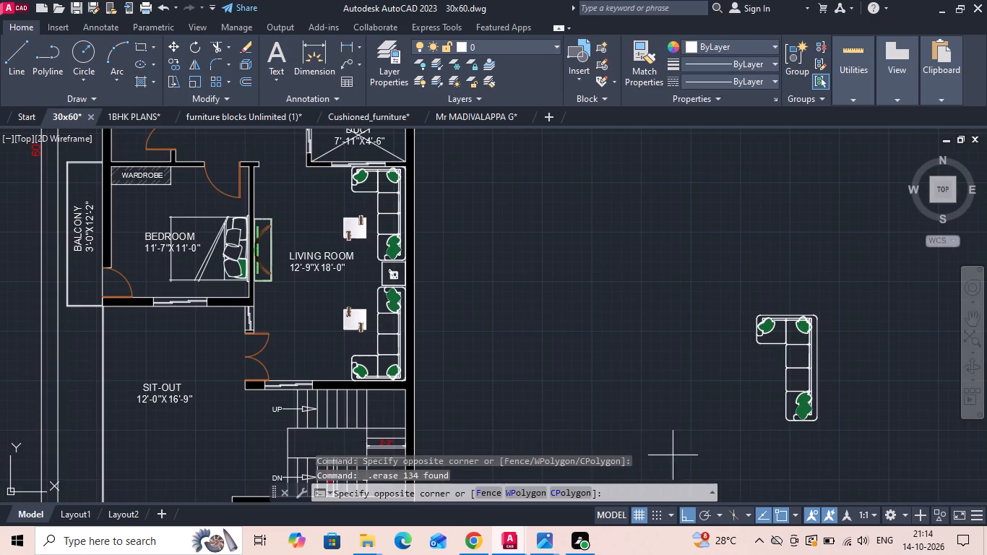
pyautogui.moveTo(676, 455); pyautogui.dragTo(708, 419)
pyautogui.click(833, 274)
pyautogui.press('Delete')
# Browse the furniture blocks Unlimited (1) drawing's bed, sofa, rug and chair sections for a seat to add to the living room.
pyautogui.scroll(-2, 445, 277)
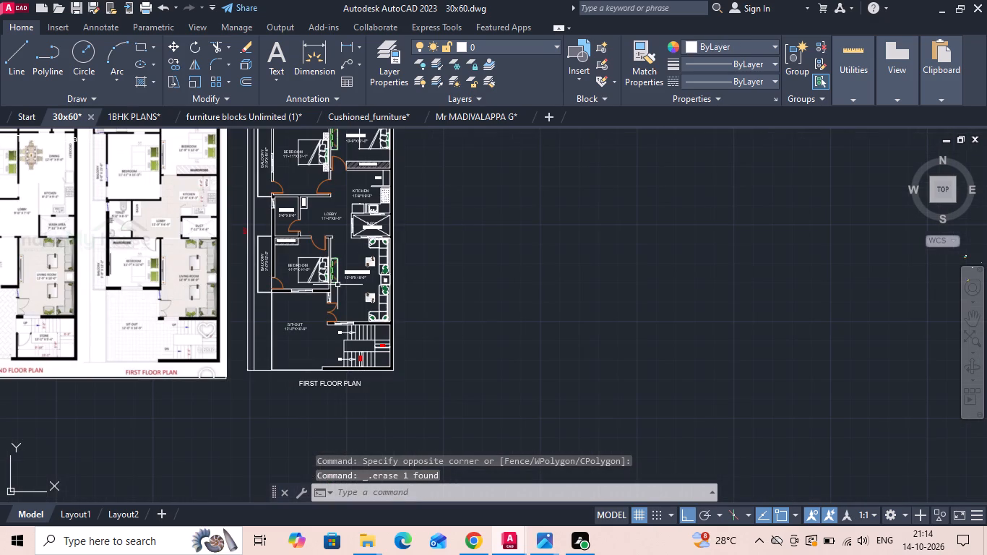
pyautogui.scroll(1, 329, 259)
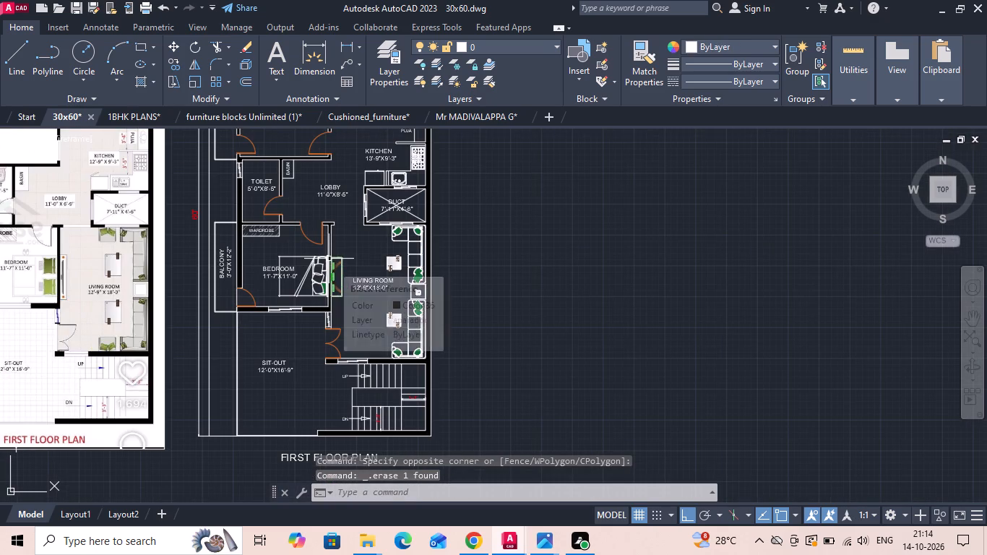
pyautogui.scroll(-1, 353, 294)
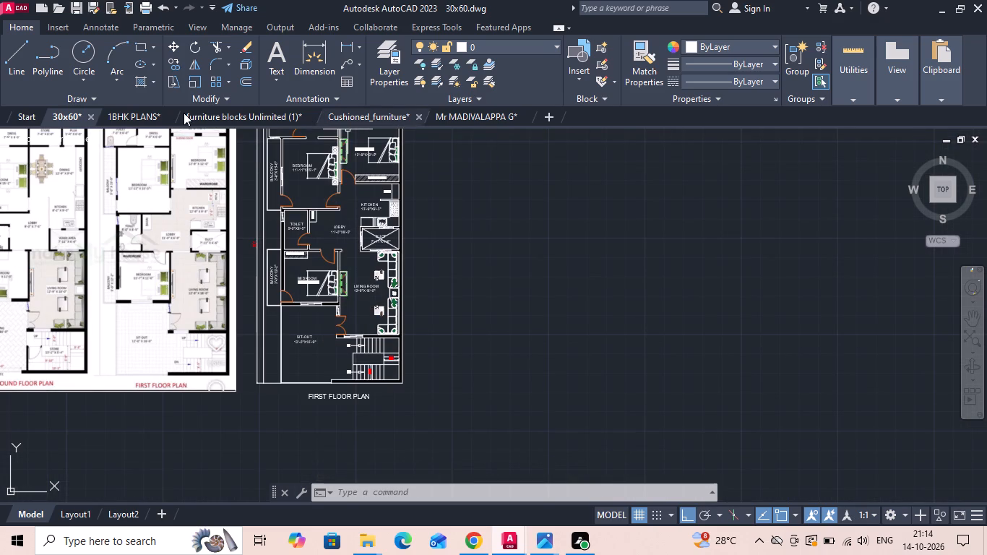
pyautogui.click(232, 118)
pyautogui.scroll(-3, 346, 281)
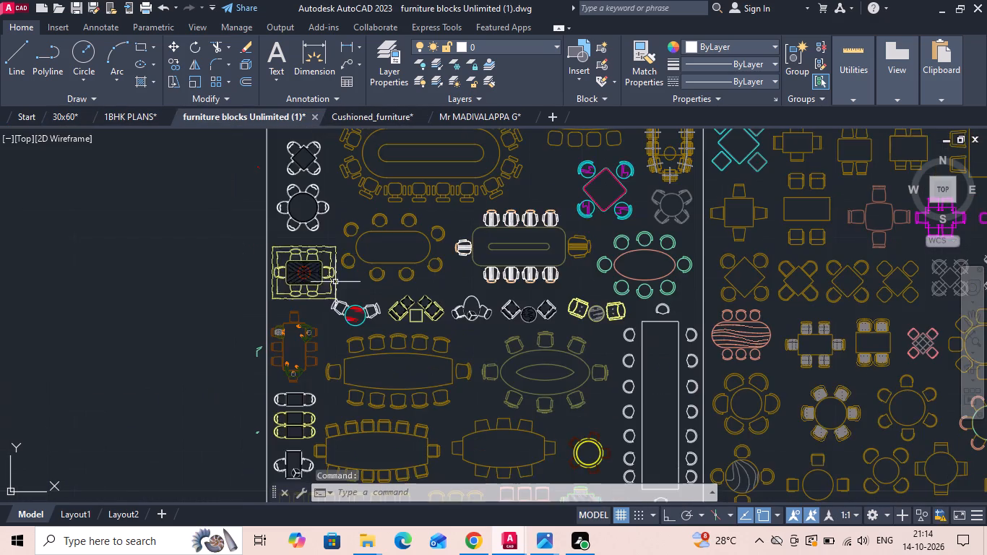
pyautogui.scroll(-2, 335, 282)
pyautogui.scroll(-1, 371, 361)
pyautogui.scroll(1, 371, 362)
pyautogui.moveTo(364, 353); pyautogui.dragTo(326, 229, button='middle')
pyautogui.scroll(-2, 325, 223)
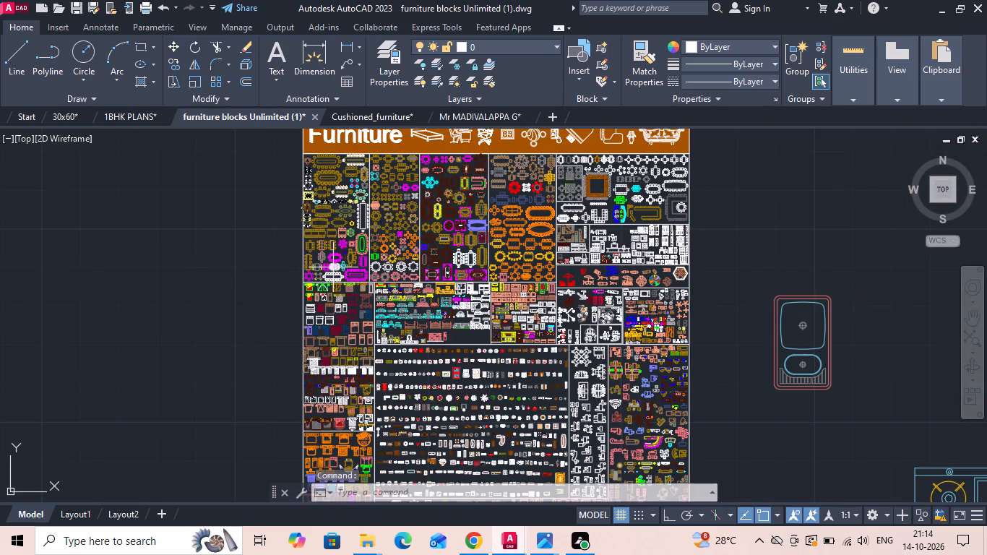
pyautogui.scroll(4, 362, 394)
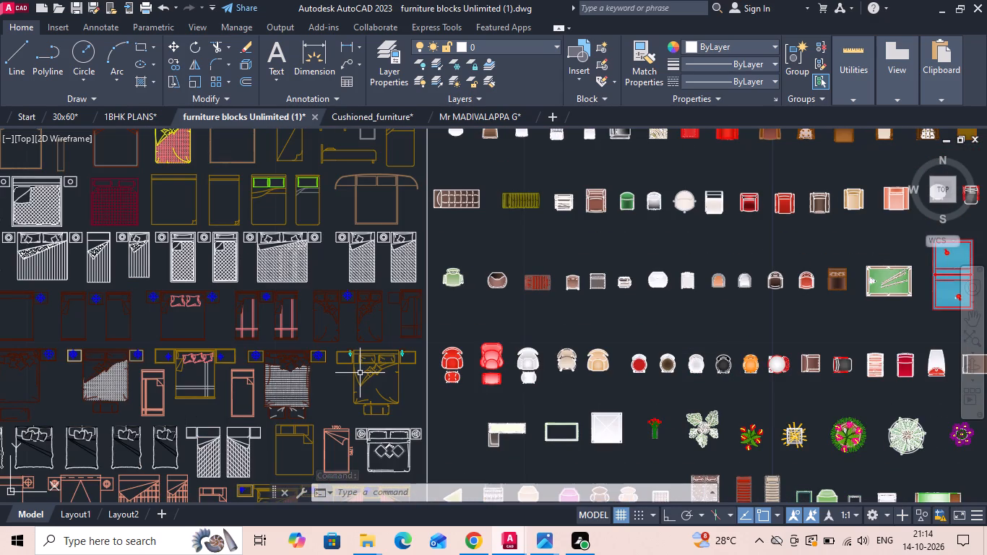
pyautogui.moveTo(341, 341); pyautogui.dragTo(311, 236, button='middle')
pyautogui.scroll(-2, 306, 221)
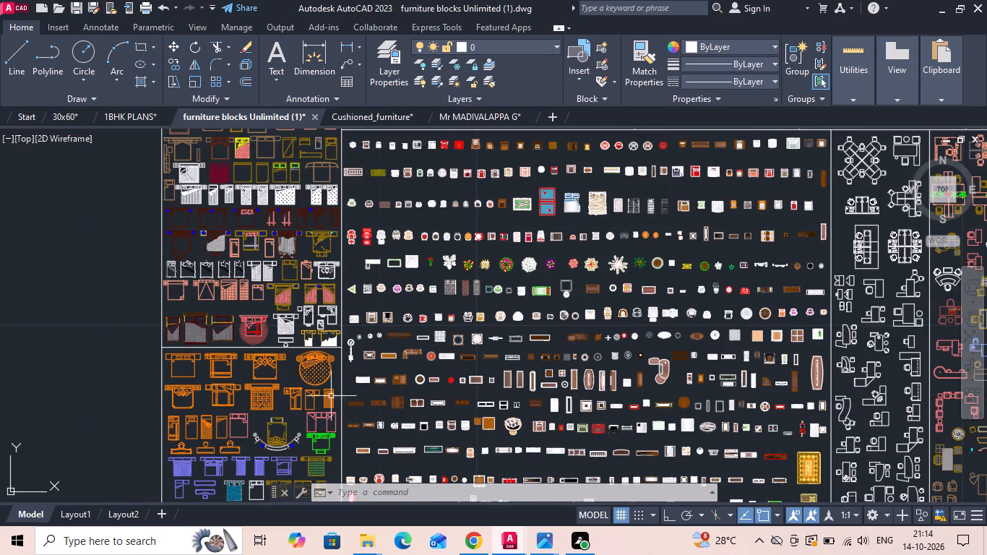
pyautogui.moveTo(306, 403); pyautogui.dragTo(279, 199, button='middle')
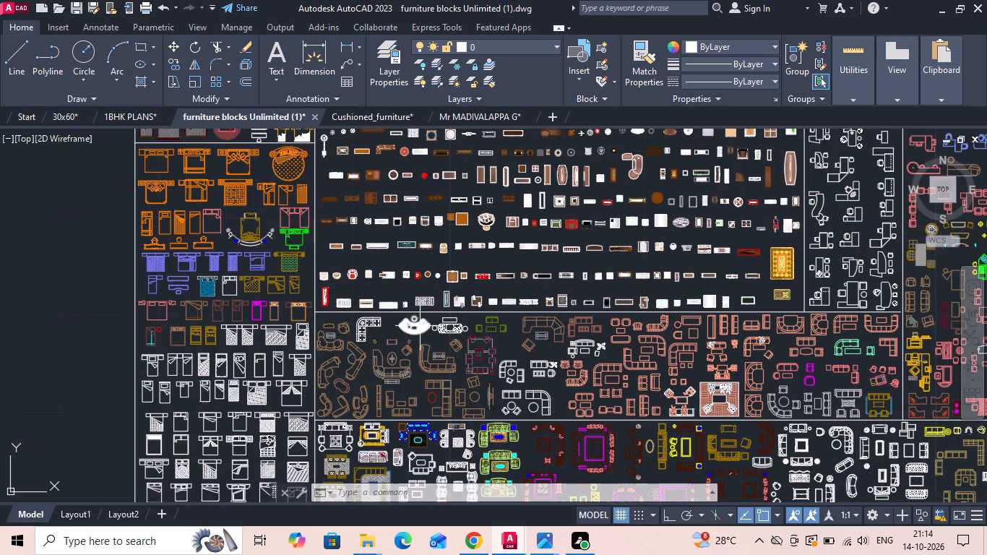
pyautogui.scroll(2, 420, 326)
pyautogui.scroll(-1, 223, 238)
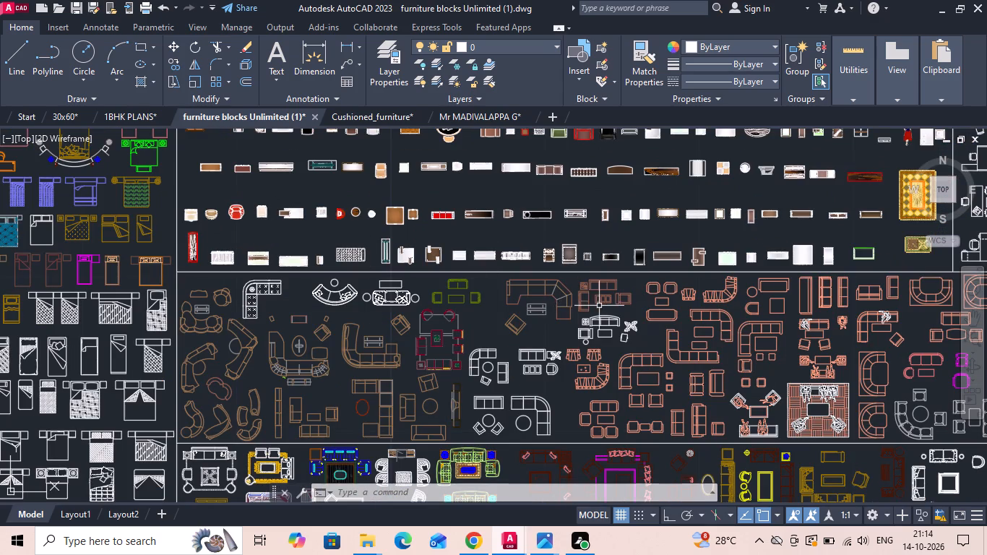
pyautogui.scroll(2, 628, 296)
pyautogui.scroll(-3, 612, 225)
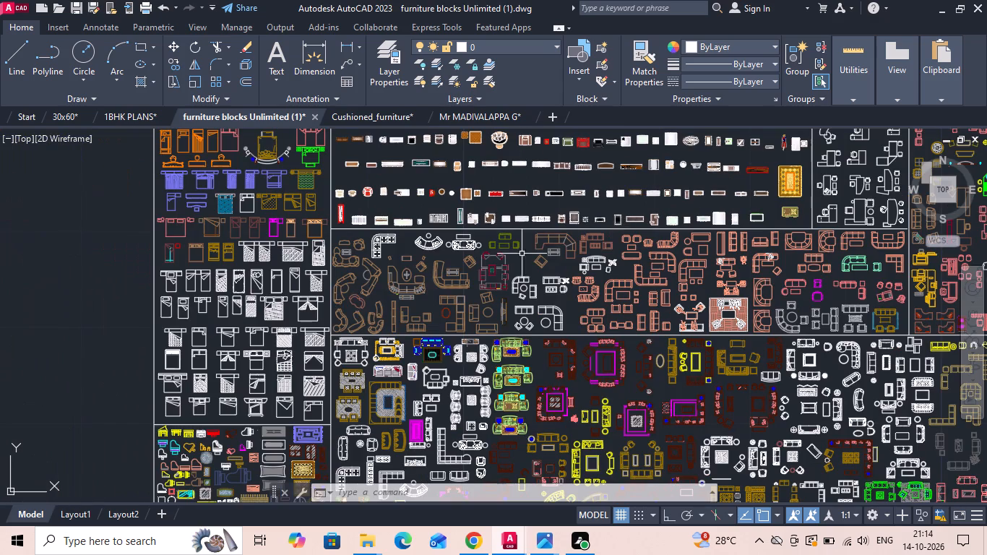
pyautogui.moveTo(336, 423); pyautogui.dragTo(311, 218, button='middle')
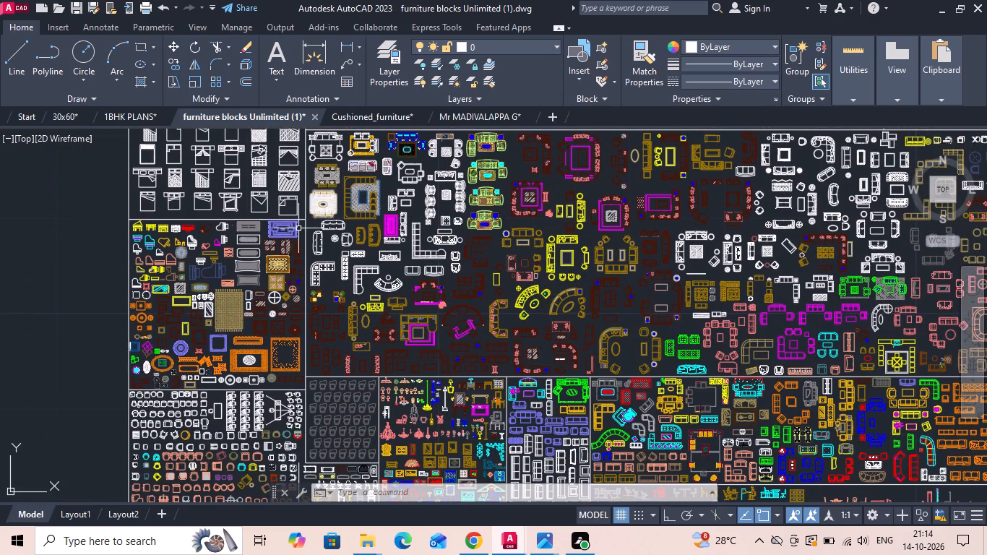
pyautogui.scroll(3, 223, 389)
pyautogui.scroll(-2, 399, 111)
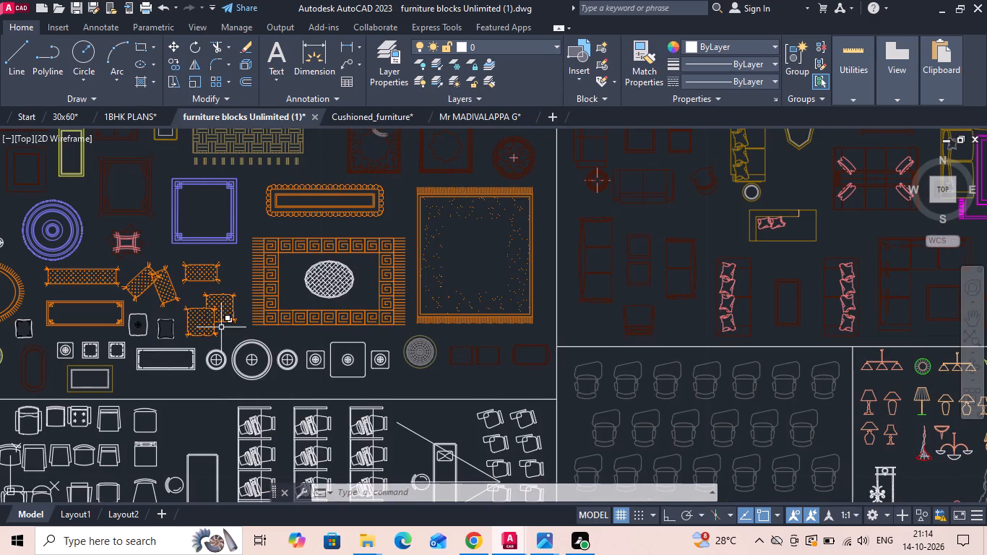
pyautogui.moveTo(189, 367); pyautogui.dragTo(393, 96, button='middle')
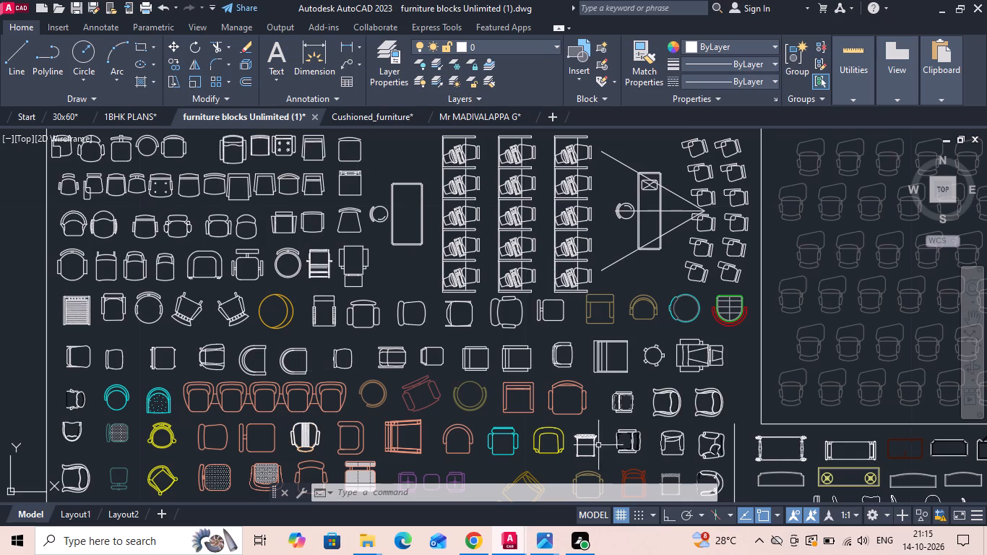
# Copy the armchair block with a loose cushion from the furniture blocks drawing and paste it beside the 30x60 first floor plan.
pyautogui.scroll(2, 629, 462)
pyautogui.moveTo(612, 436); pyautogui.dragTo(391, 254, button='middle')
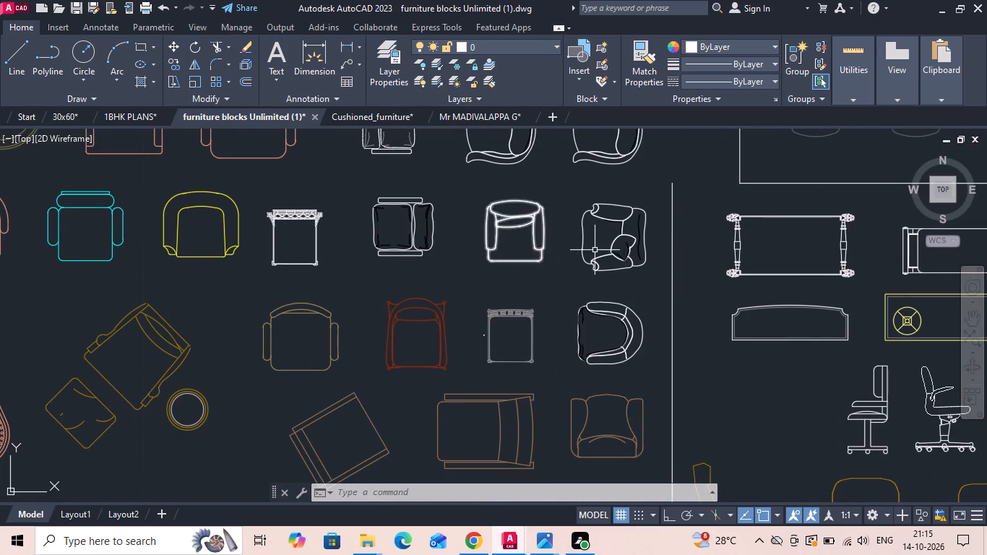
pyautogui.moveTo(592, 236); pyautogui.dragTo(585, 219)
pyautogui.click(581, 201)
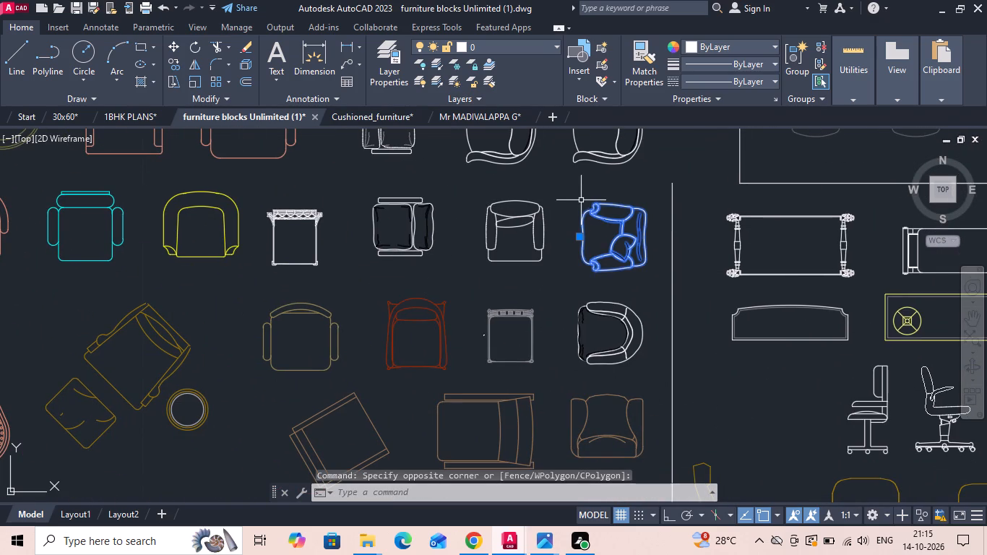
pyautogui.hotkey('ctrl', 'c')
pyautogui.click(59, 118)
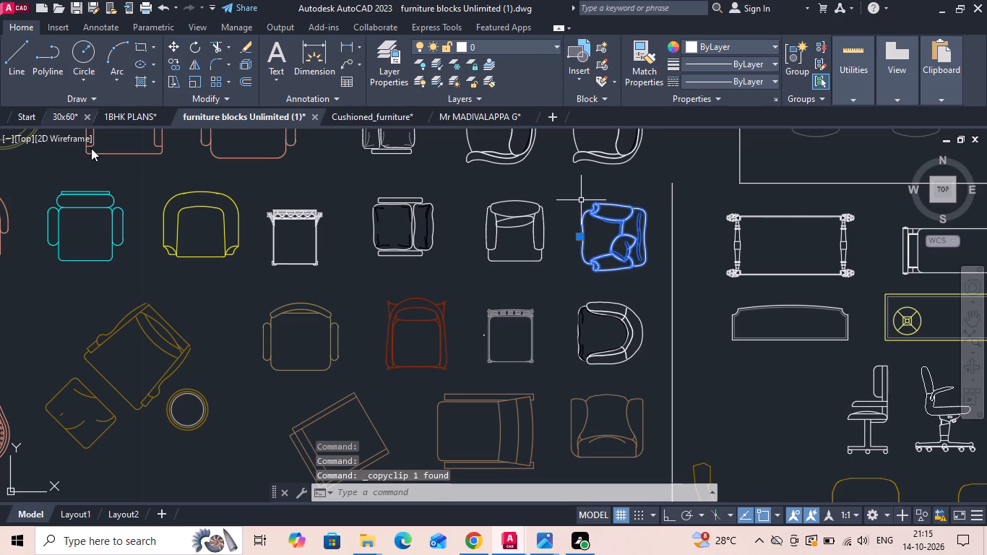
pyautogui.hotkey('ctrl', 'v')
pyautogui.scroll(-1, 413, 369)
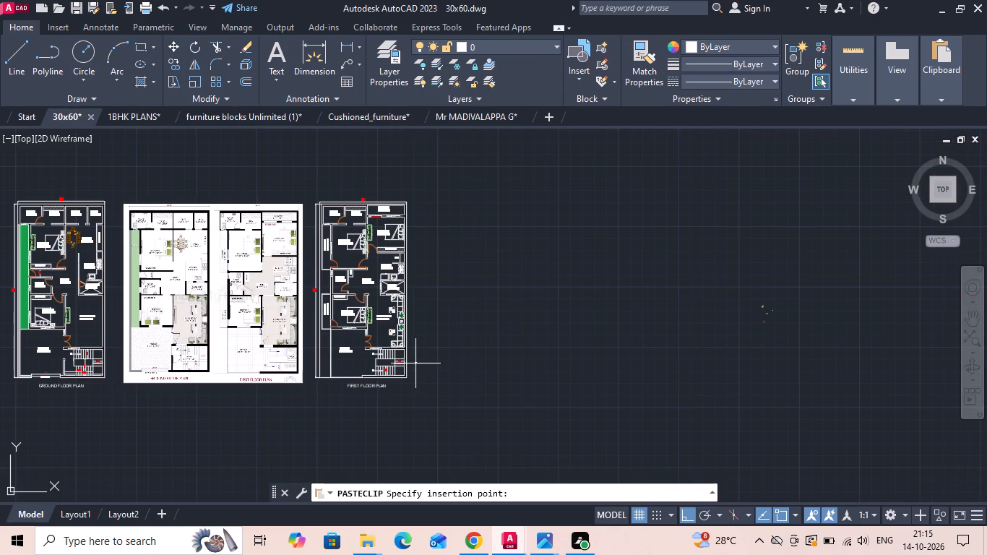
pyautogui.scroll(1, 445, 283)
pyautogui.click(466, 279)
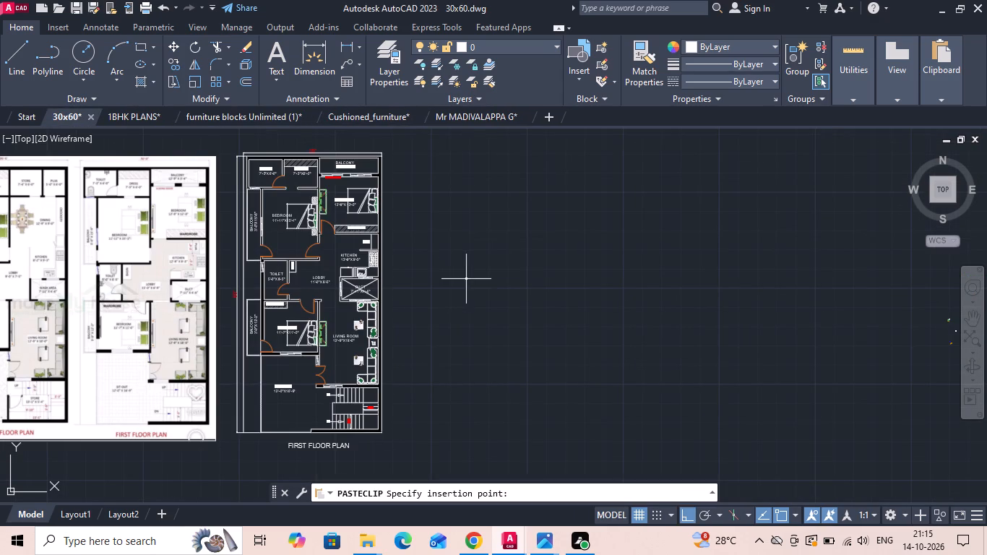
# Scale the pasted armchair by a factor of 39.3701.
pyautogui.scroll(3, 455, 330)
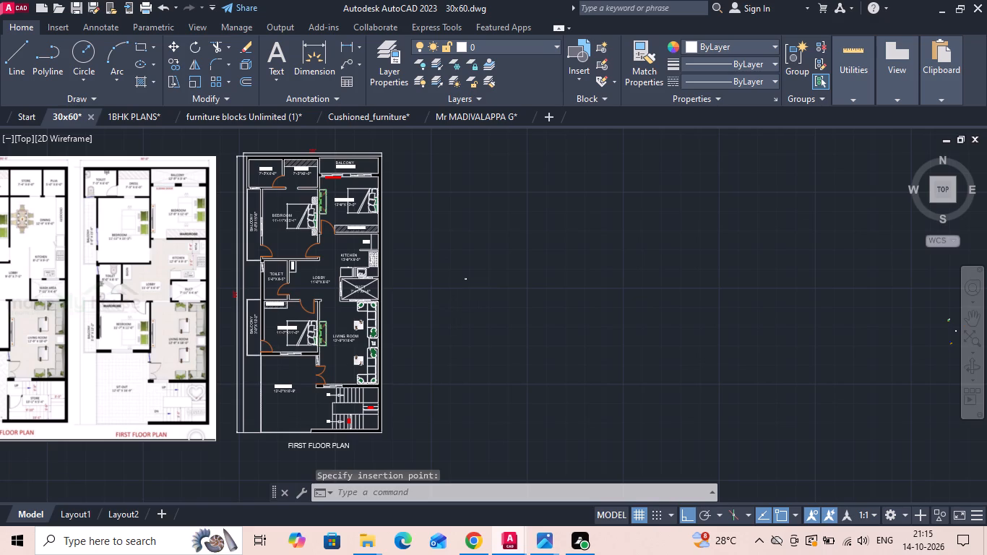
pyautogui.click(450, 296)
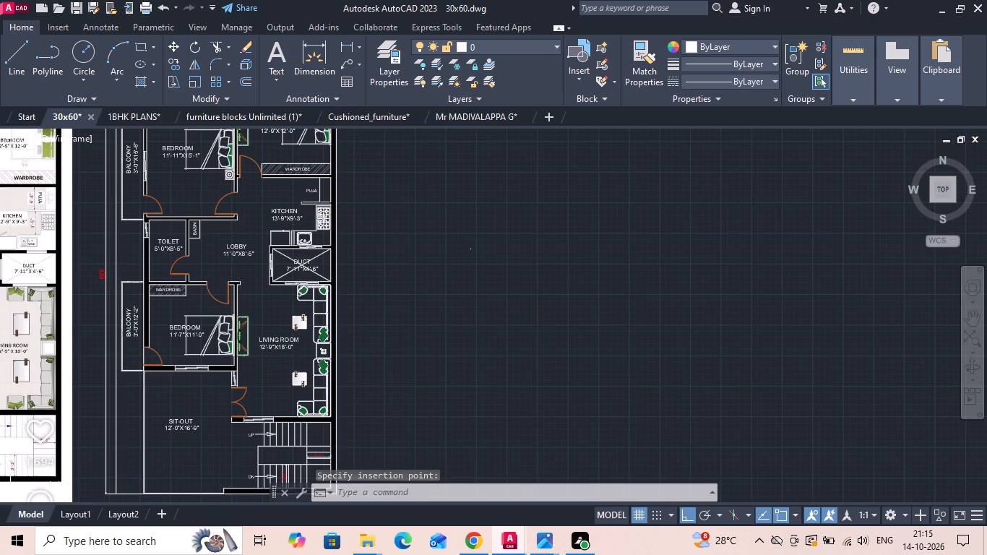
pyautogui.click(588, 193)
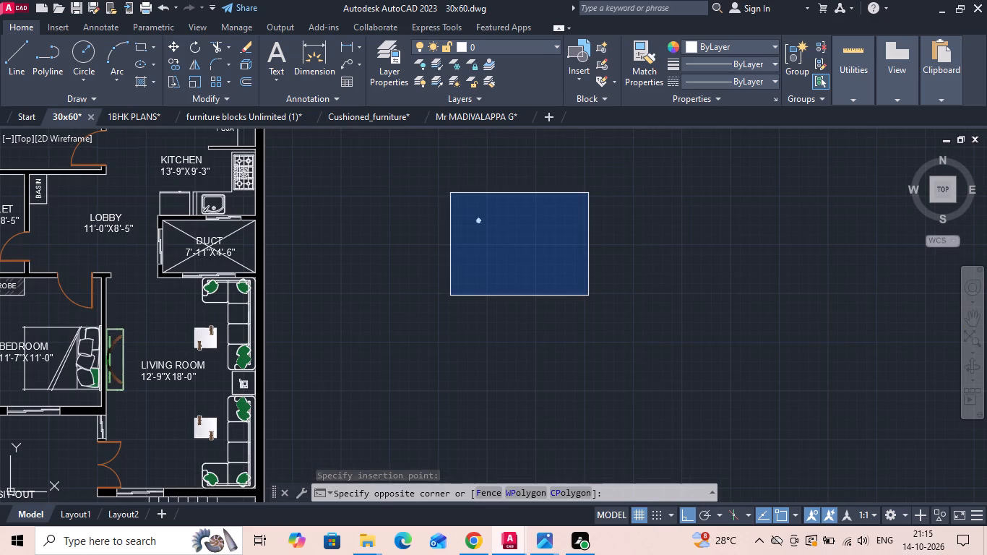
pyautogui.rightClick(560, 198)
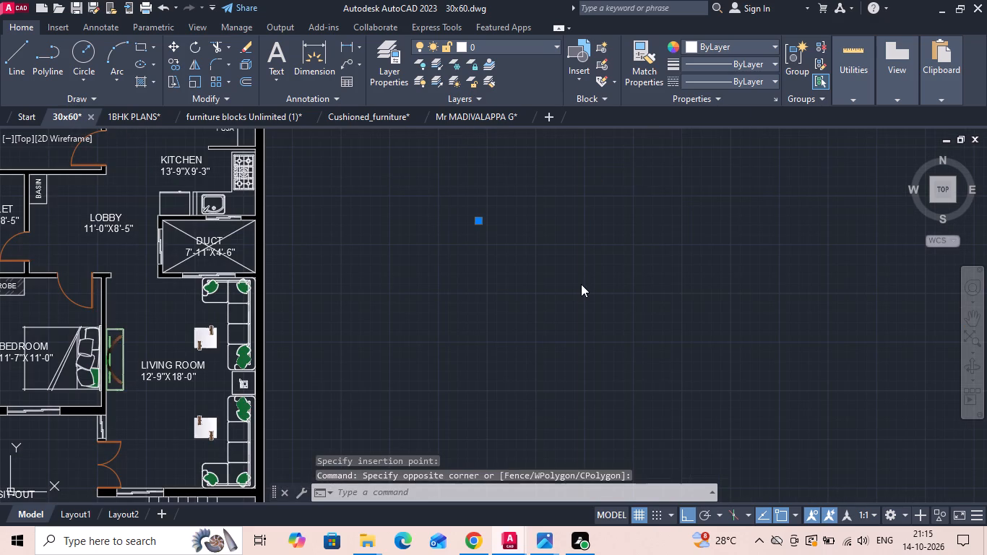
pyautogui.click(598, 290)
pyautogui.moveTo(474, 216); pyautogui.dragTo(483, 242)
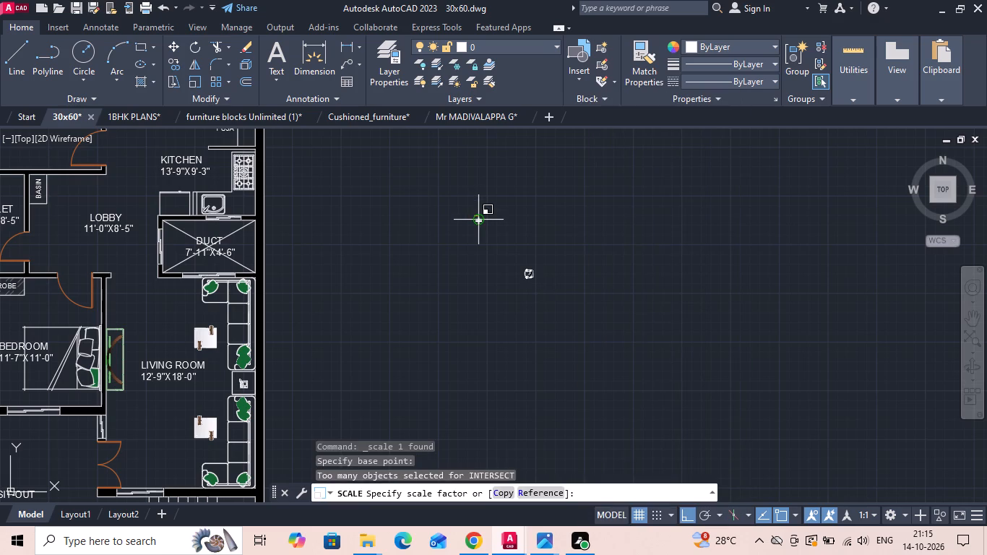
pyautogui.write('39.3701')
pyautogui.press('Return')
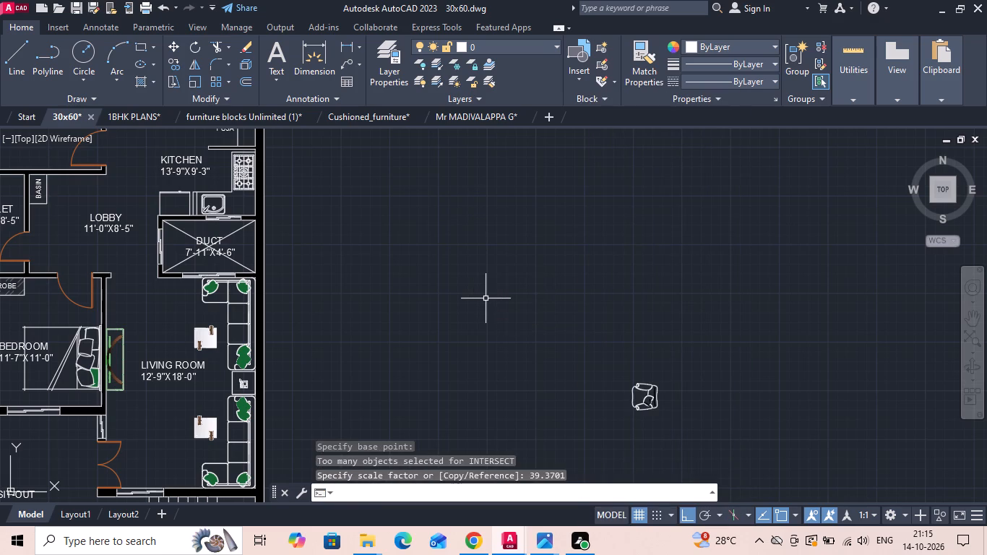
# Move the scaled armchair into the first floor living room, just below the duct wall and beside the upper L-shaped sofa.
pyautogui.click(642, 387)
pyautogui.rightClick(642, 387)
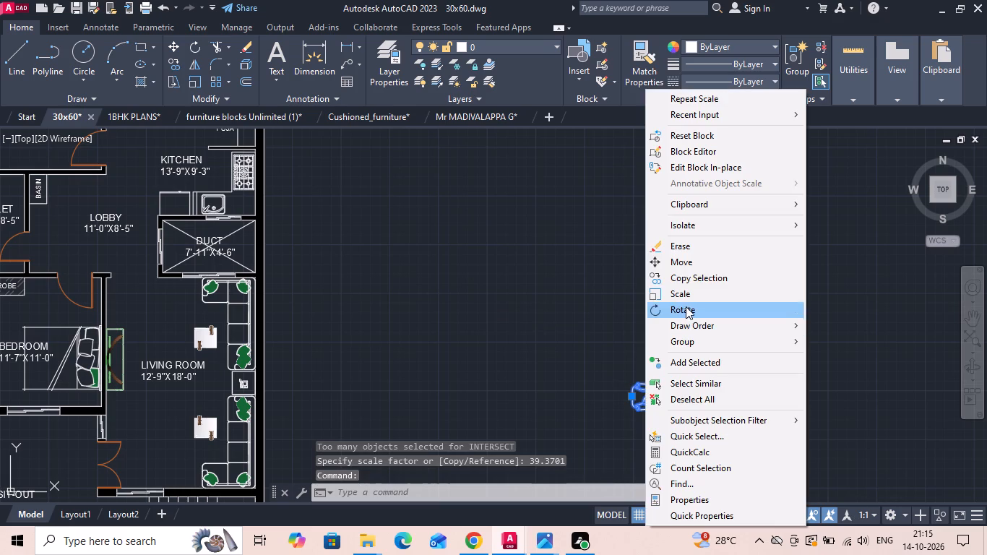
pyautogui.click(691, 263)
pyautogui.click(641, 394)
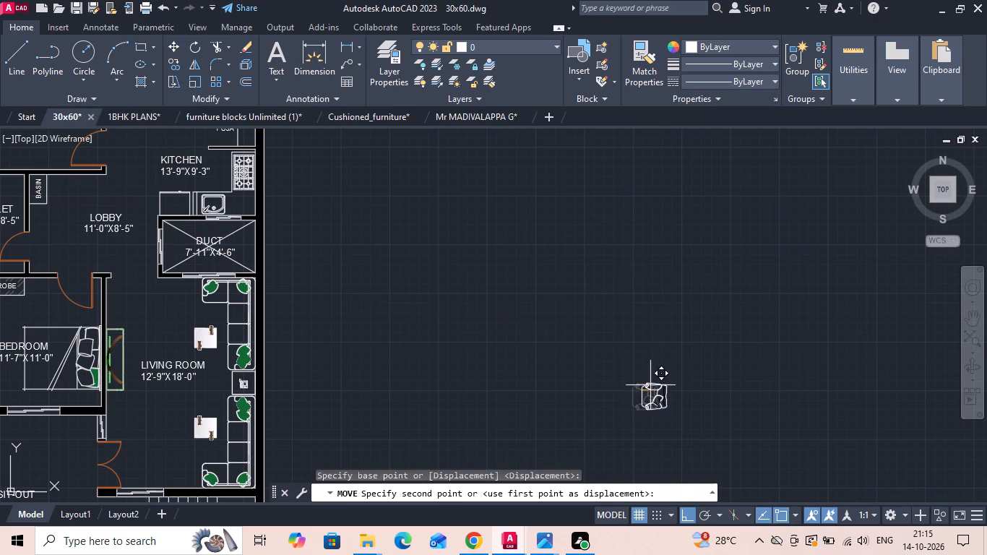
pyautogui.press('F8')
pyautogui.scroll(2, 147, 278)
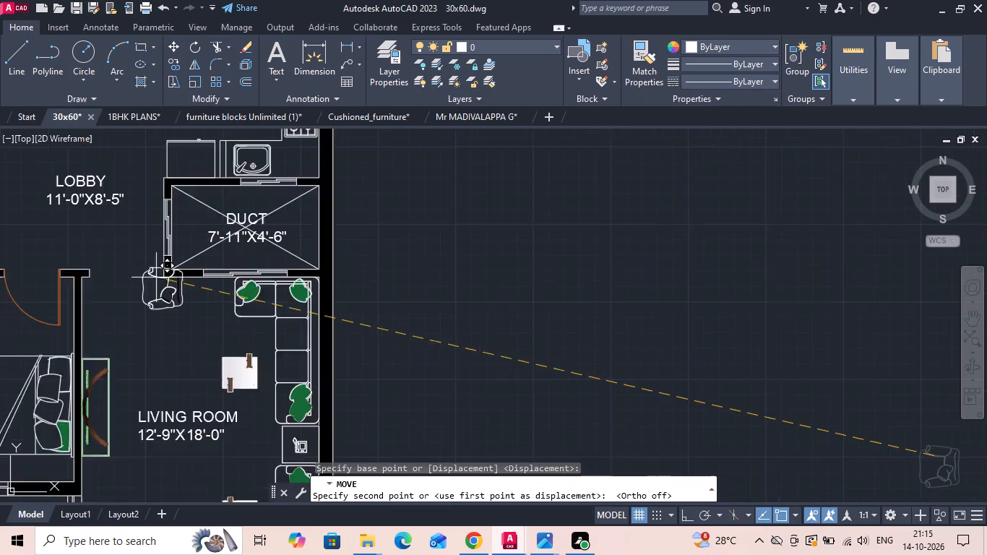
pyautogui.scroll(1, 170, 277)
pyautogui.click(233, 322)
pyautogui.press('Escape')
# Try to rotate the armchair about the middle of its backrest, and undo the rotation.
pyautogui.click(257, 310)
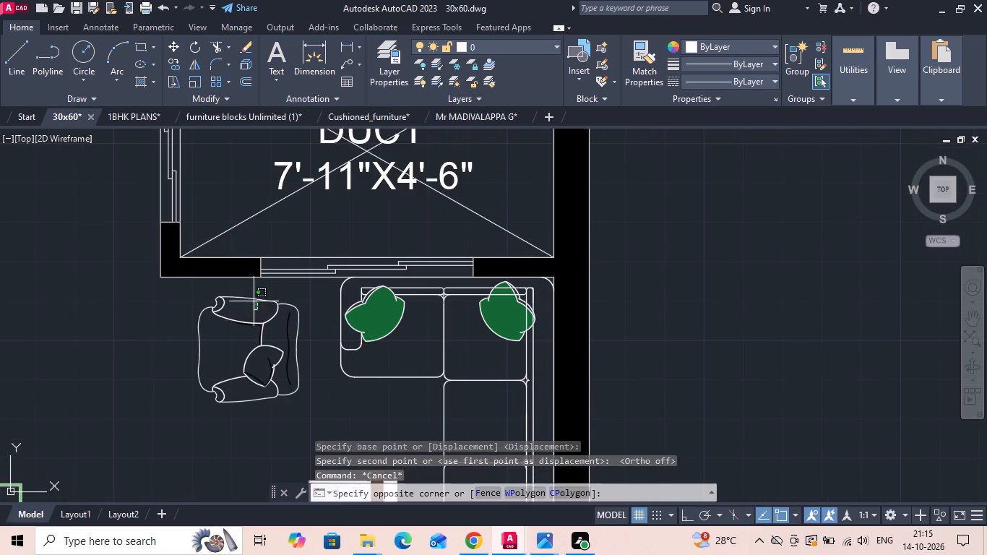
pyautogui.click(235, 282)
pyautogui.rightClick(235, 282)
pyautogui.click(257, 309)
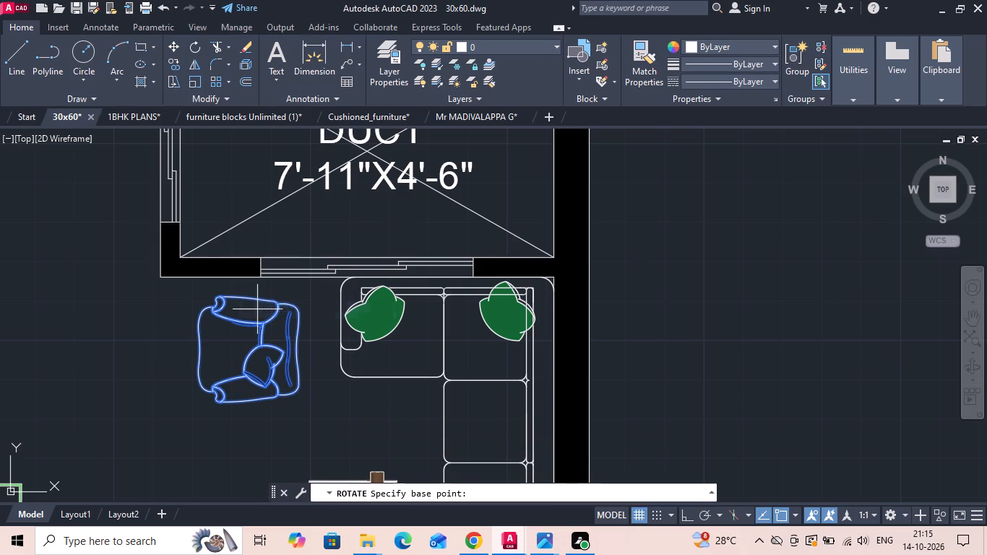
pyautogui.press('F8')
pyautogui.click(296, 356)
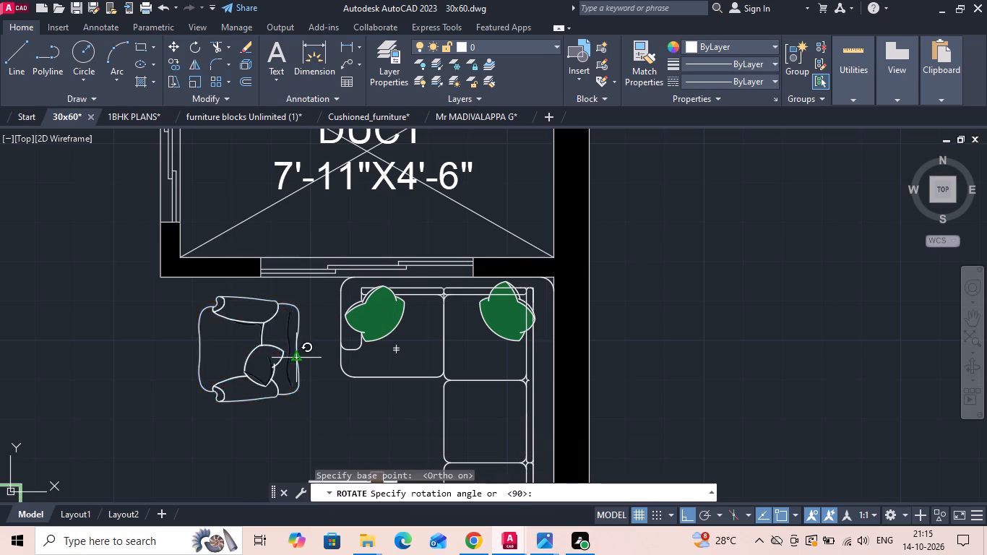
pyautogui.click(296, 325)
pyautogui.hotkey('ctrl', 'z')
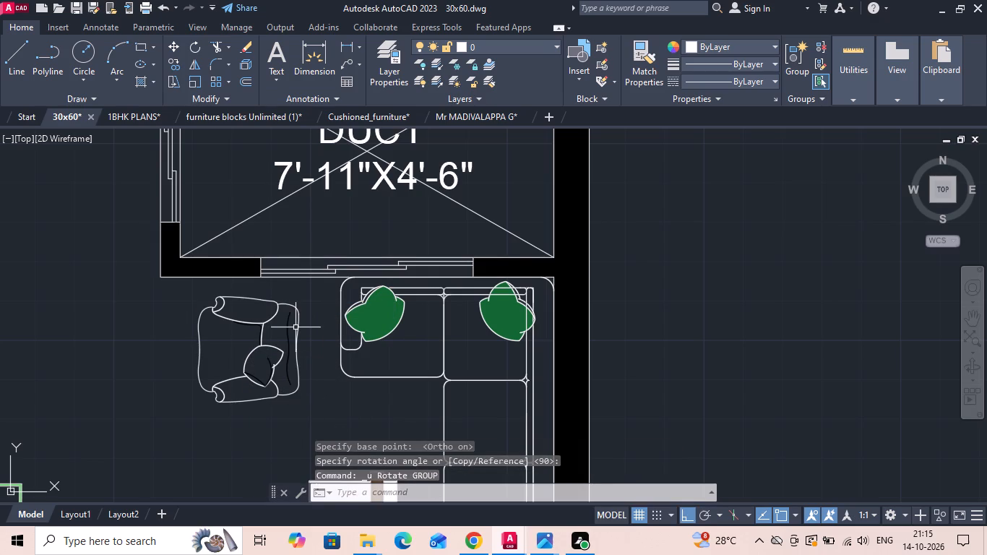
# Rotate the armchair 90° counterclockwise about the middle of its backrest so the back faces the duct wall.
pyautogui.click(296, 327)
pyautogui.click(275, 298)
pyautogui.rightClick(275, 298)
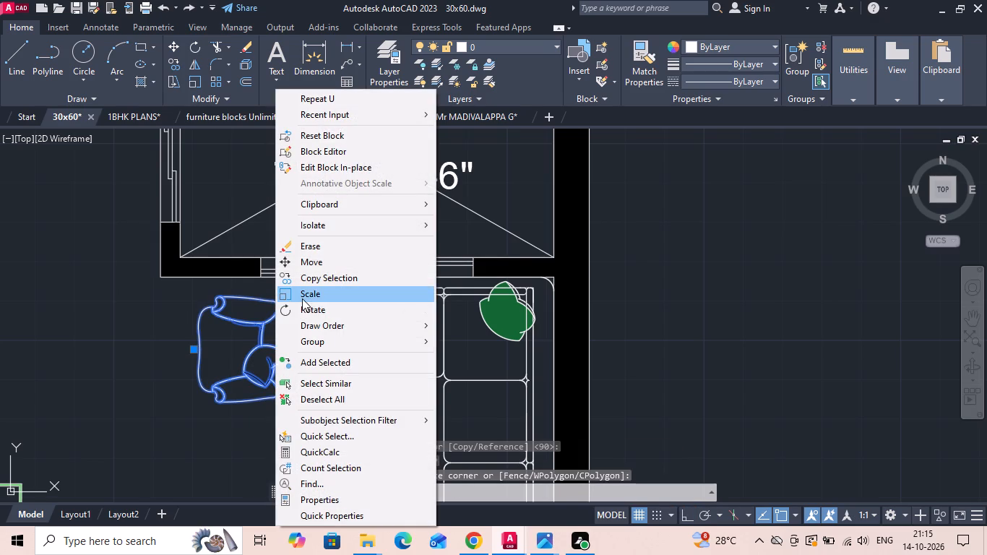
pyautogui.click(313, 314)
pyautogui.press('F8')
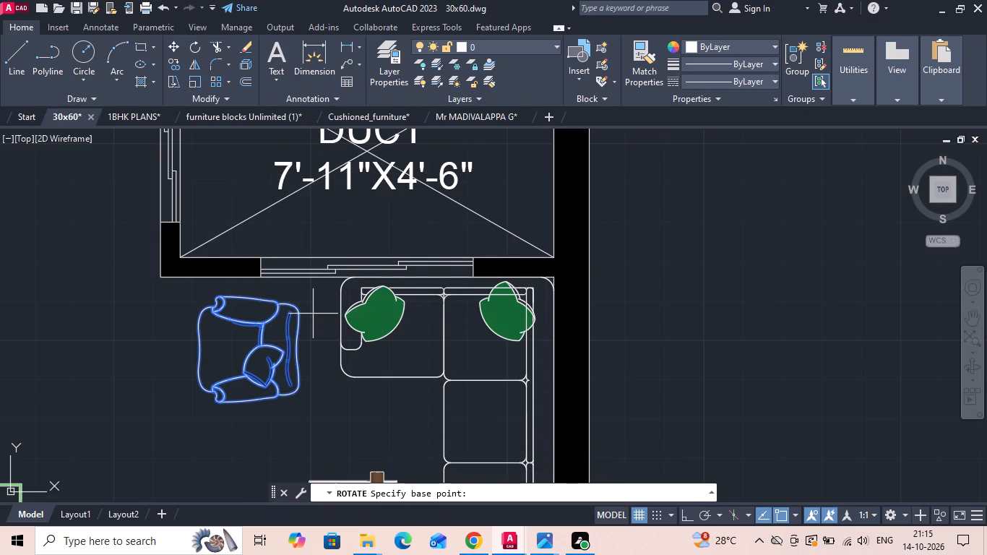
pyautogui.click(299, 348)
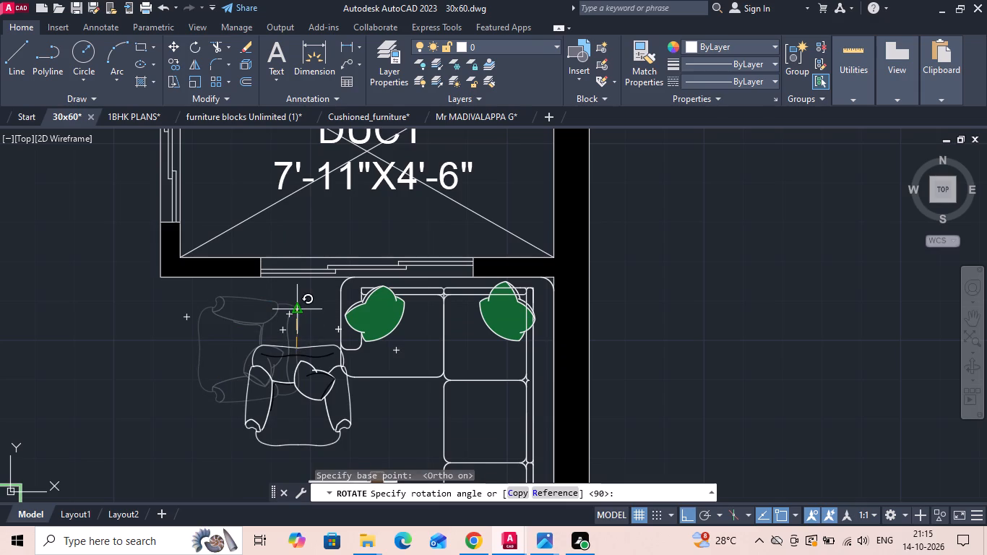
pyautogui.click(309, 212)
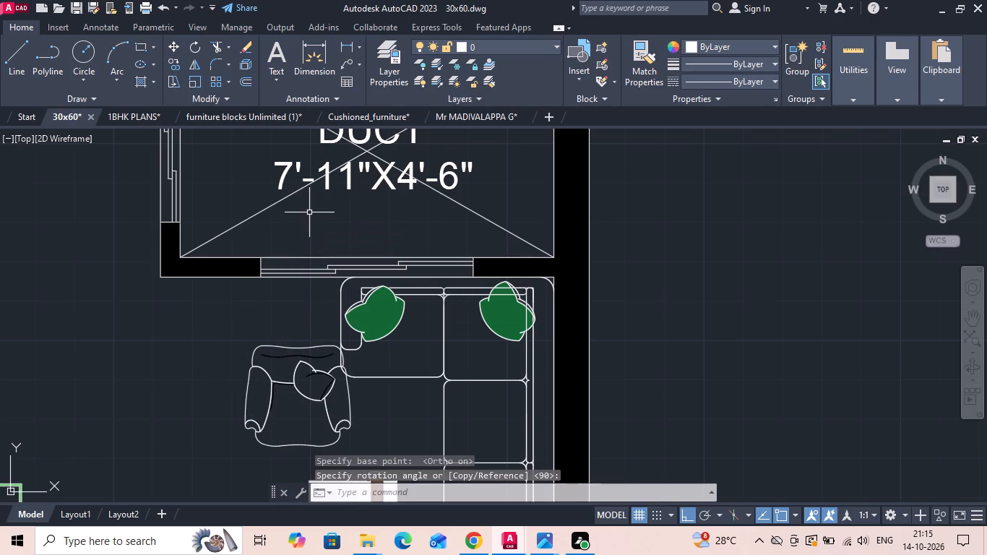
# Move the armchair up so its back sits against the duct wall, next to the upper sofa's short end.
pyautogui.moveTo(300, 316); pyautogui.dragTo(294, 345)
pyautogui.click(294, 345)
pyautogui.click(294, 345)
pyautogui.click(292, 349)
pyautogui.rightClick(291, 350)
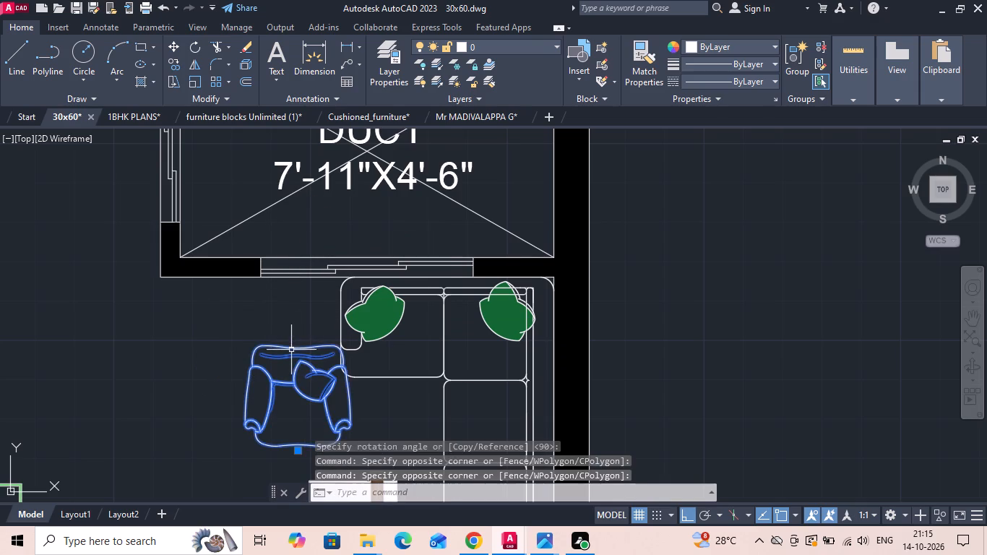
pyautogui.click(332, 264)
pyautogui.click(352, 395)
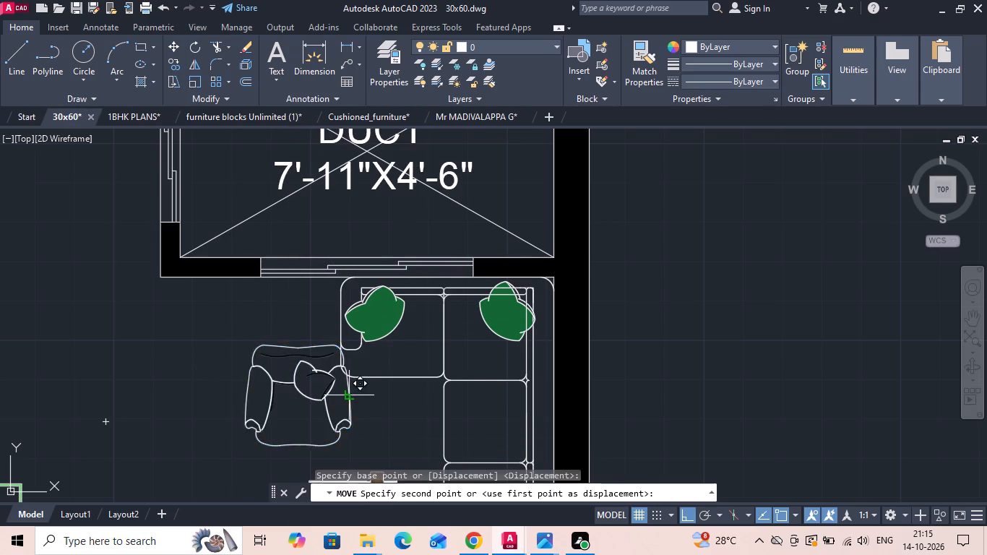
pyautogui.click(342, 330)
# Shift the armchair horizontally about 4" away from the L-shaped sofa.
pyautogui.click(317, 321)
pyautogui.rightClick(316, 319)
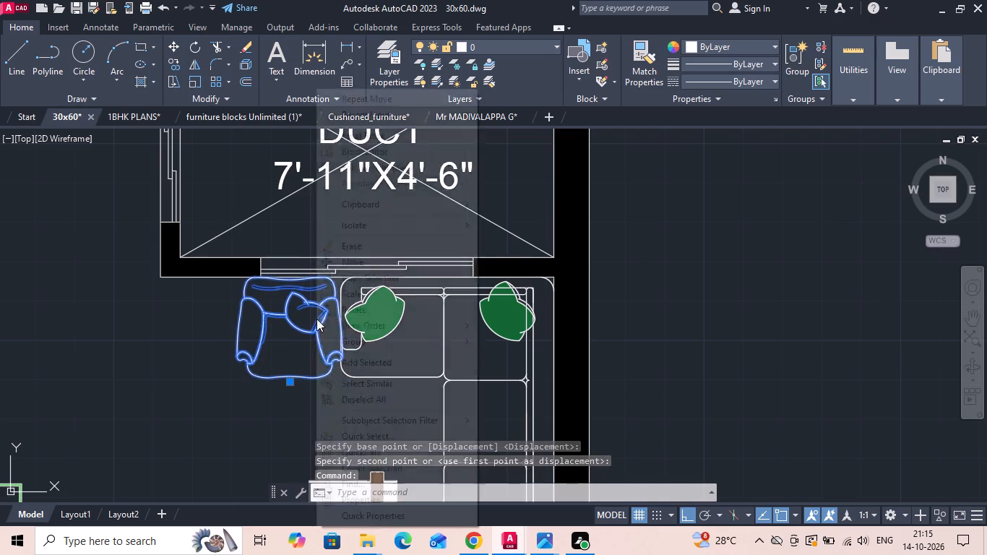
pyautogui.click(347, 260)
pyautogui.scroll(1, 311, 359)
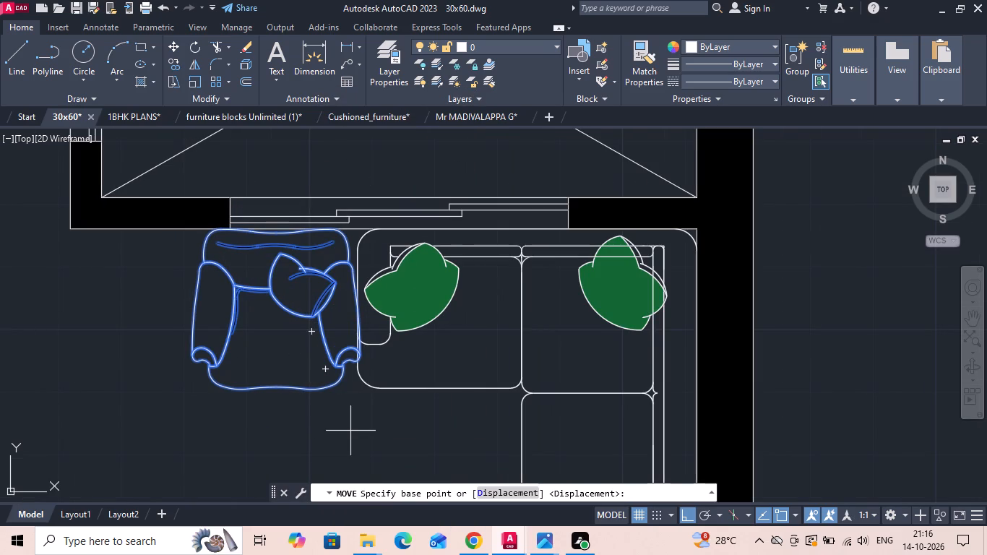
pyautogui.click(349, 432)
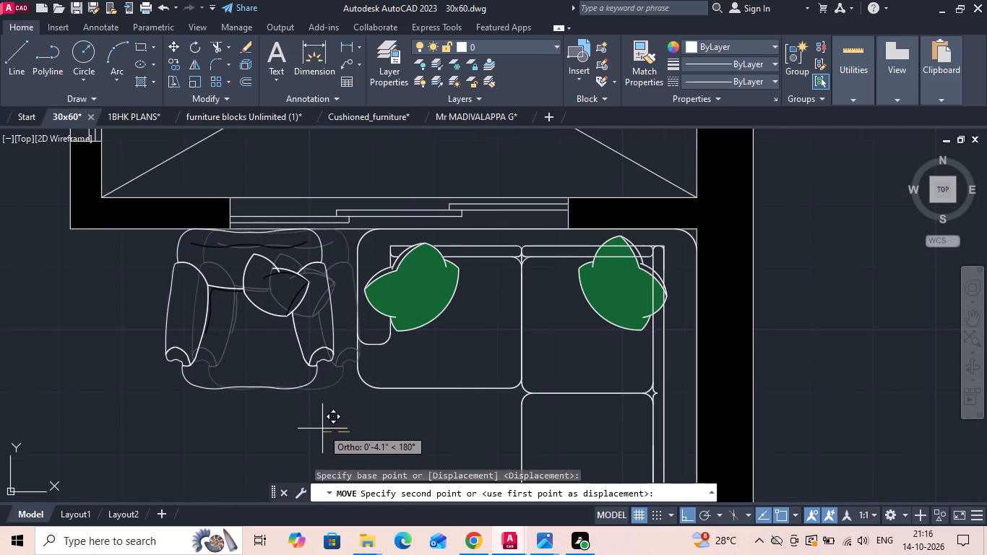
pyautogui.click(322, 429)
# Fill the armchair's cushion with a solid hatch in dark green 19,103,52, matching the sofa cushions.
pyautogui.press('h')
pyautogui.press('space')
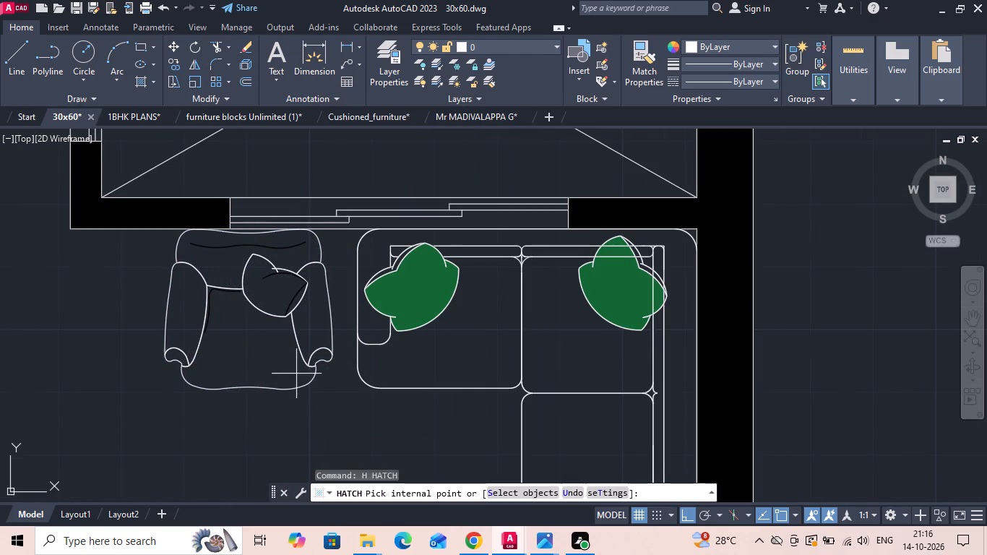
pyautogui.click(277, 308)
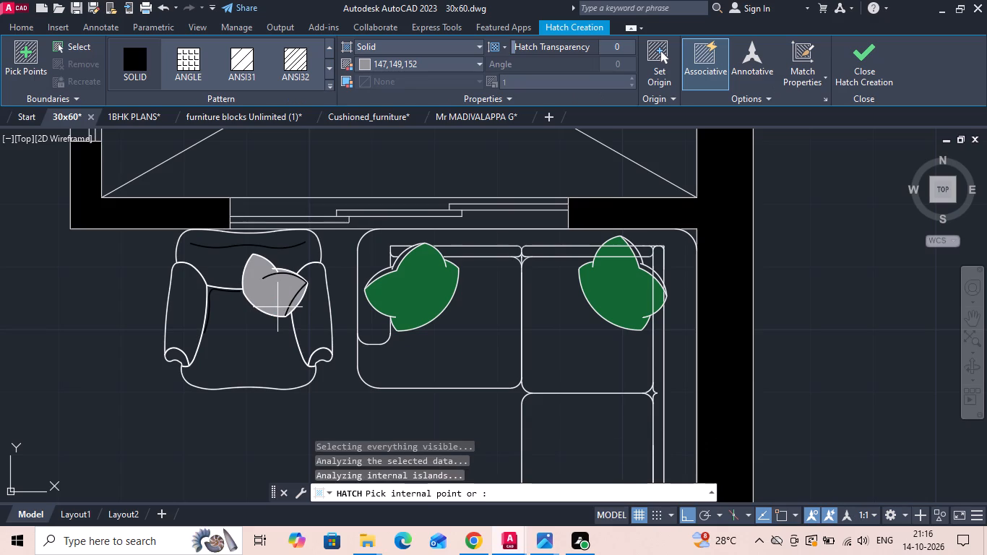
pyautogui.click(368, 66)
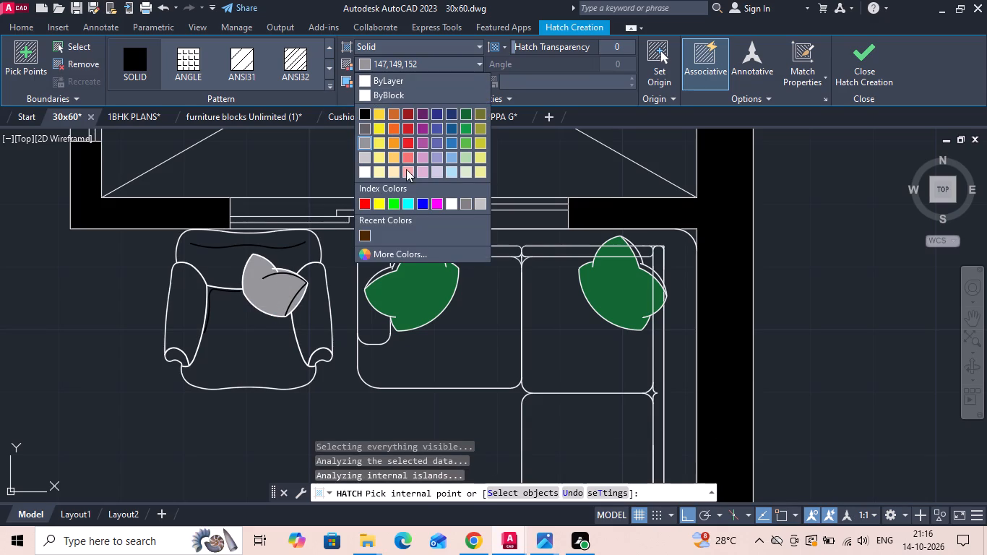
pyautogui.click(463, 118)
pyautogui.press('Escape')
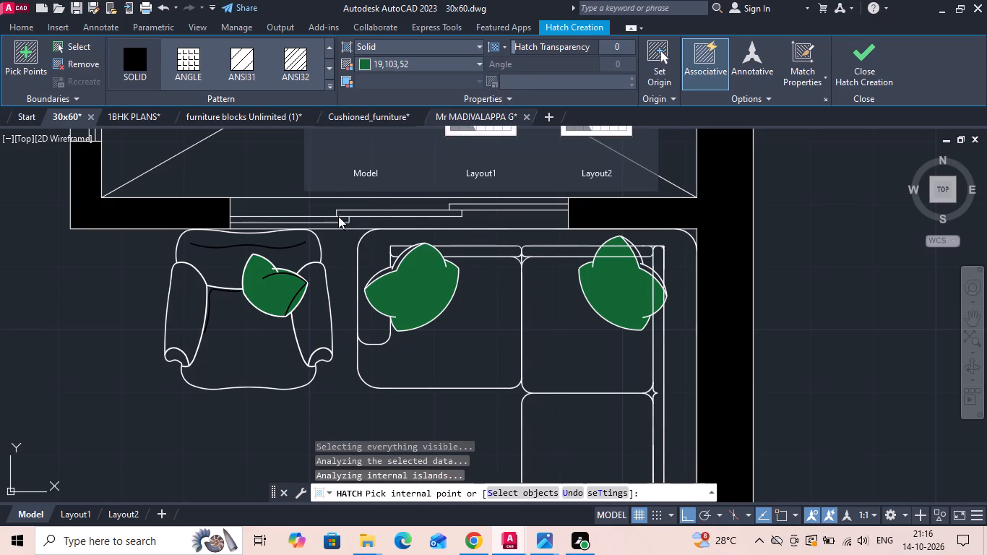
pyautogui.press('Escape')
pyautogui.scroll(-2, 267, 251)
pyautogui.press('Escape')
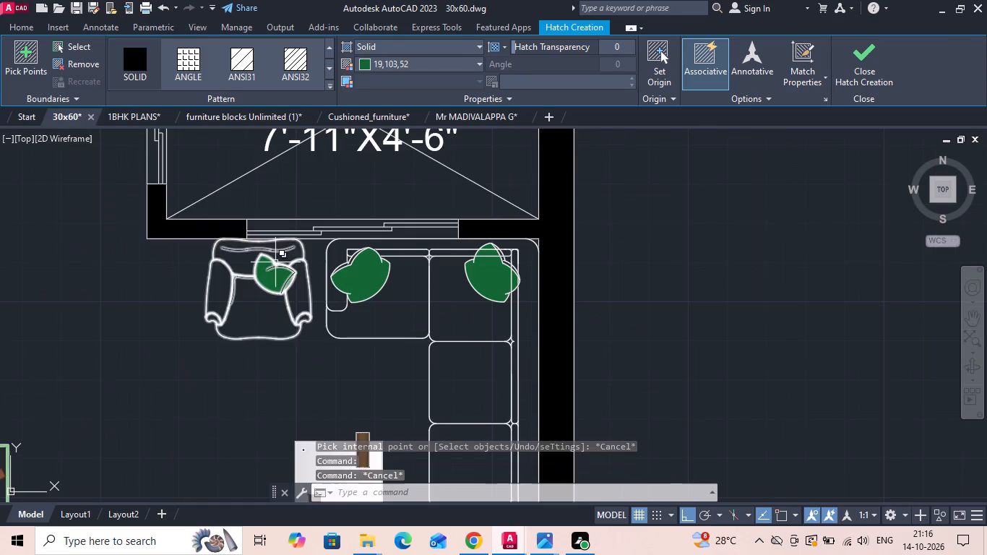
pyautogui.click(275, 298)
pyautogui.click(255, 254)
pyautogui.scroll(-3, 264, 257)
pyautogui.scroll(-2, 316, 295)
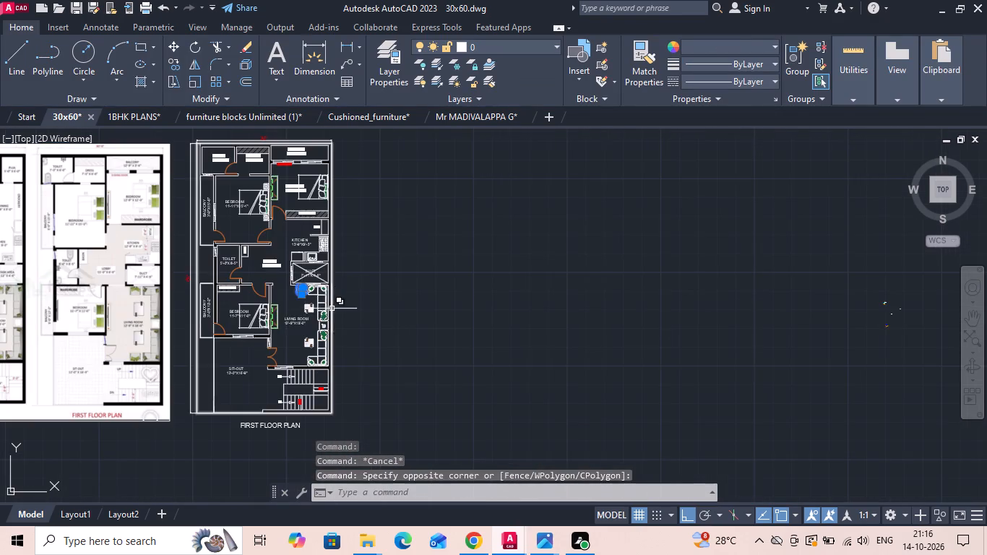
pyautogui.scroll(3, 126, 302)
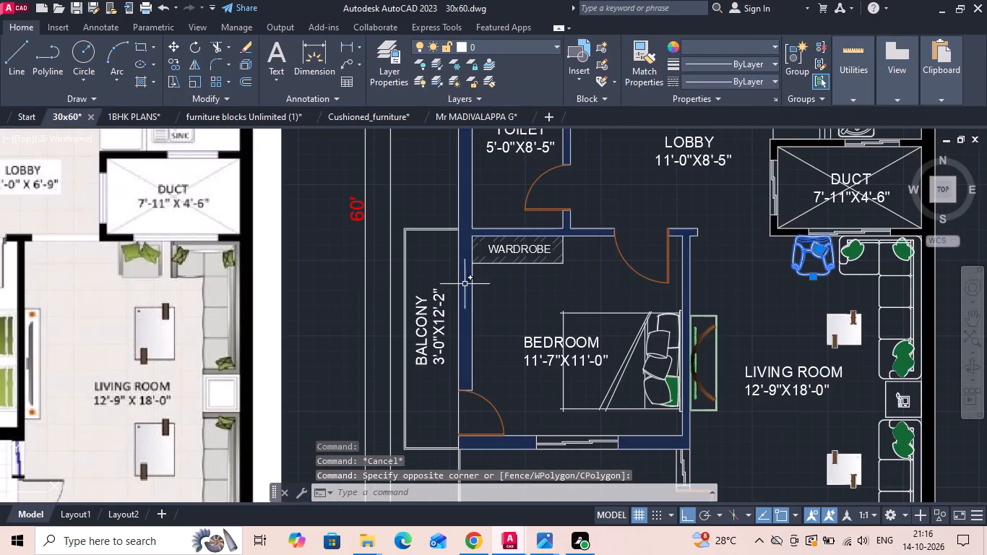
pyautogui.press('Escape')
# Move the upper armchair and its cushion fill horizontally a little farther away from the L-shaped sofa.
pyautogui.scroll(3, 820, 267)
pyautogui.click(807, 226)
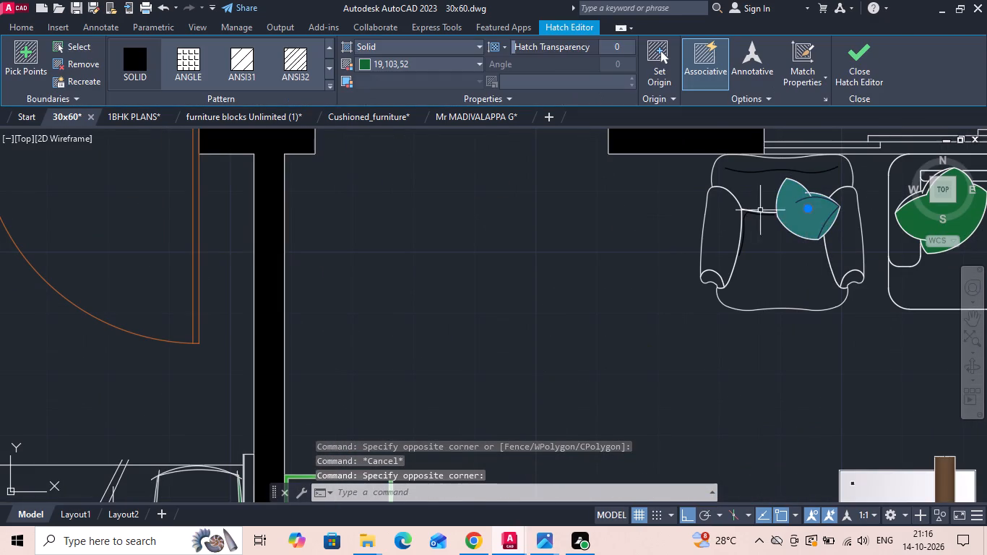
pyautogui.moveTo(746, 185); pyautogui.dragTo(729, 203)
pyautogui.click(649, 245)
pyautogui.rightClick(525, 245)
pyautogui.click(541, 280)
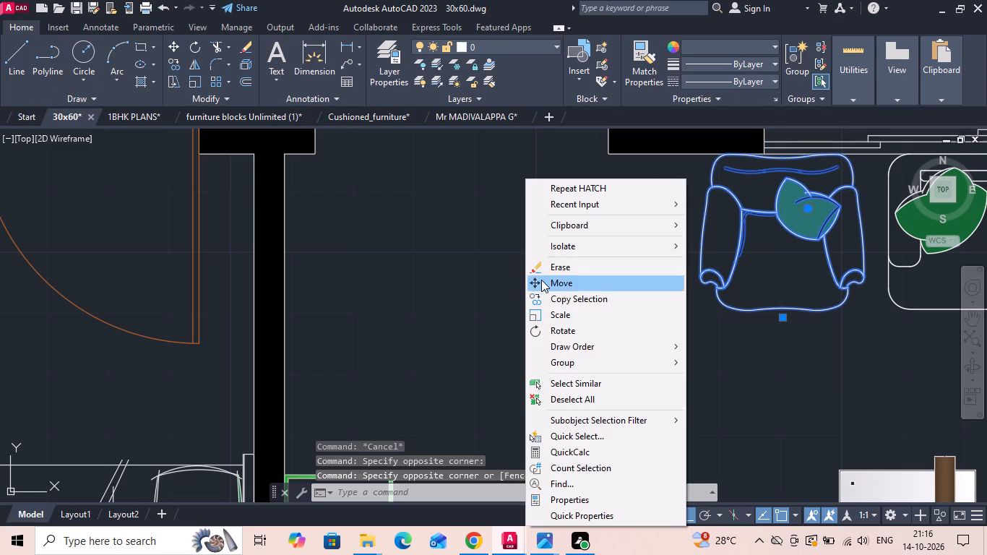
pyautogui.click(647, 356)
pyautogui.click(621, 353)
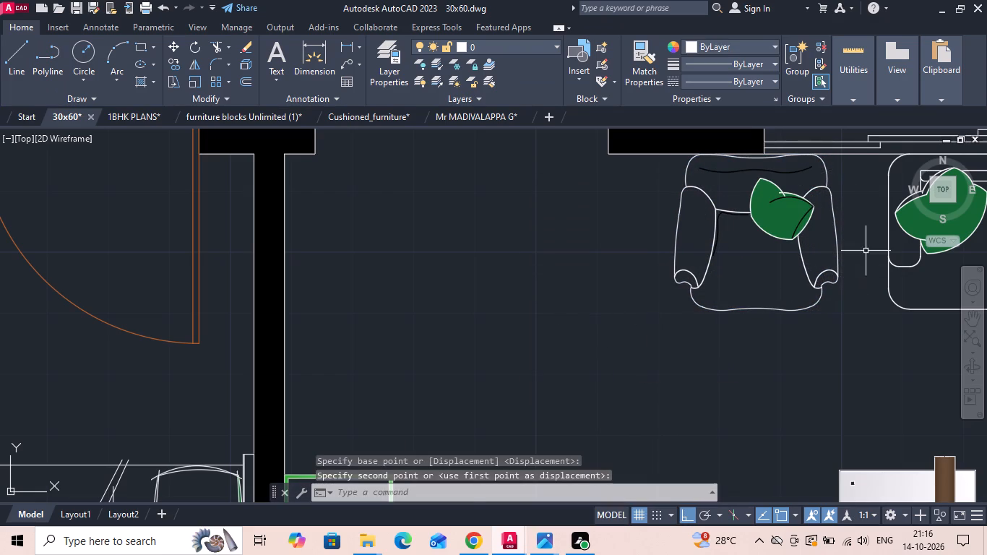
# Mirror the armchair with its cushion fill about a horizontal line through the telephone table's middle, keeping the original.
pyautogui.moveTo(855, 197); pyautogui.dragTo(814, 211)
pyautogui.click(544, 304)
pyautogui.scroll(-2, 417, 256)
pyautogui.write('MI')
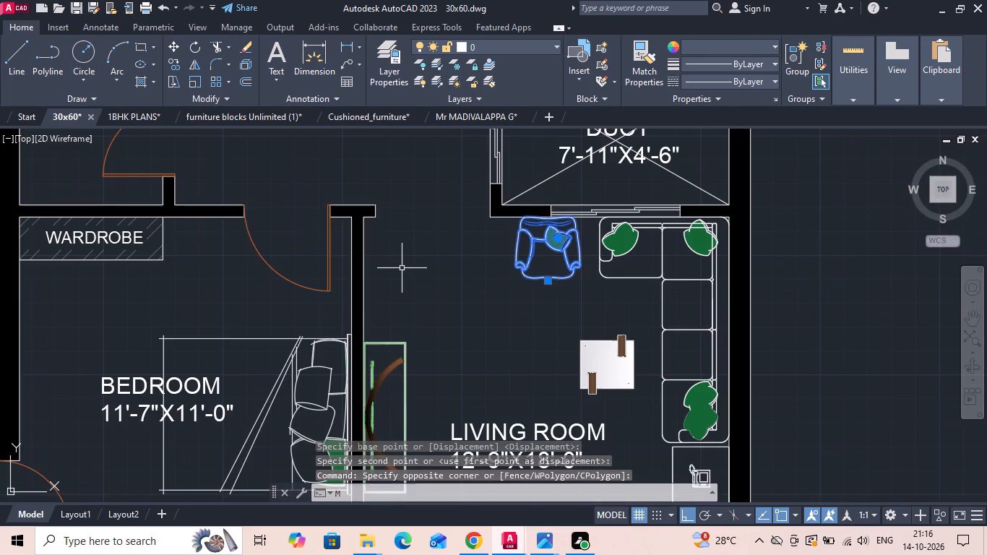
pyautogui.press('space')
pyautogui.scroll(-2, 408, 236)
pyautogui.scroll(2, 535, 335)
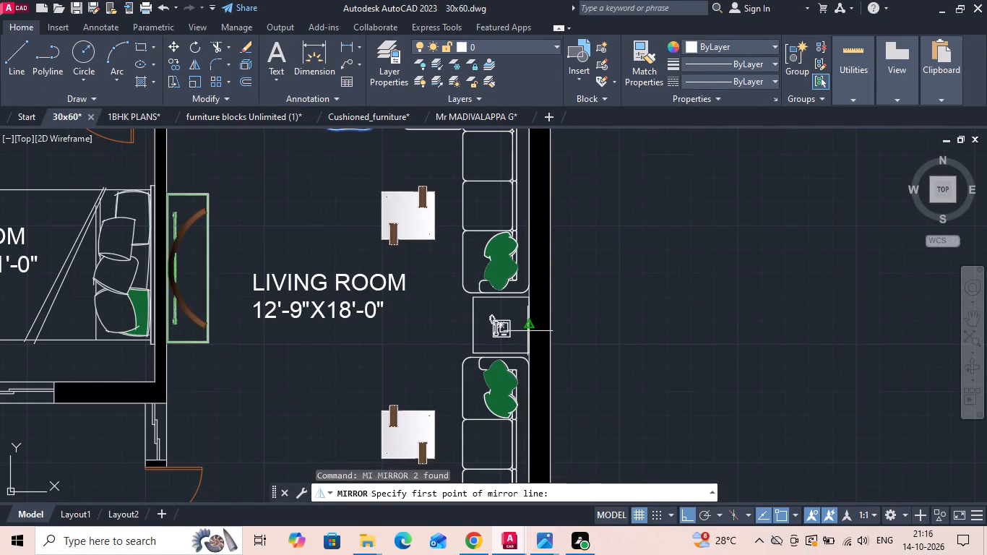
pyautogui.click(527, 327)
pyautogui.scroll(-2, 528, 324)
pyautogui.click(422, 337)
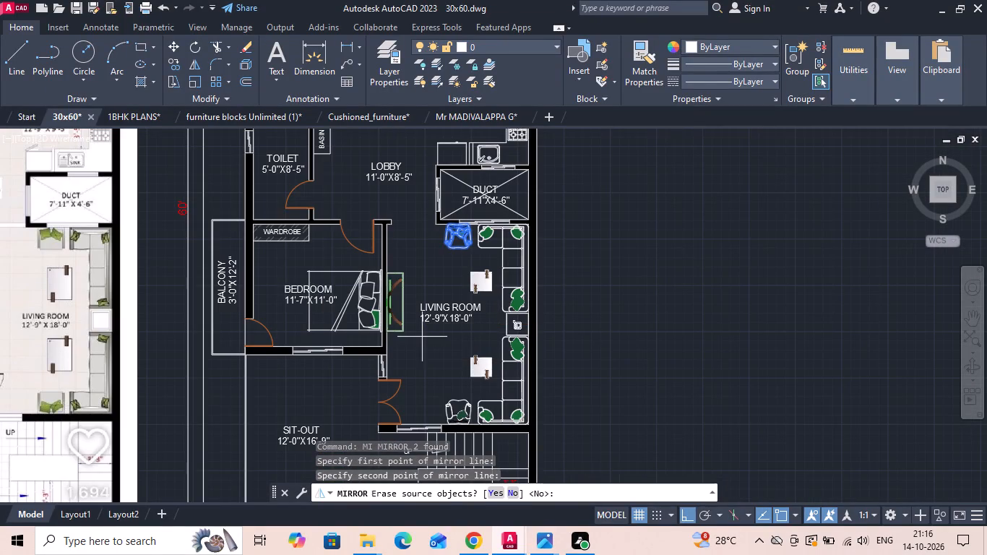
pyautogui.write('N')
pyautogui.press('space')
# Move the side table together with its telephone horizontally about 4" away from the outer wall.
pyautogui.scroll(2, 473, 350)
pyautogui.scroll(2, 605, 296)
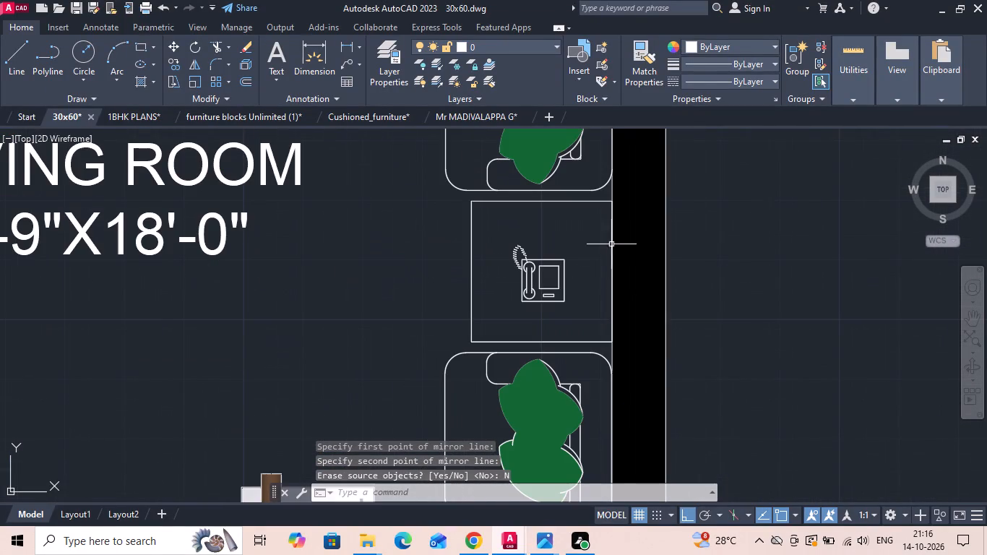
pyautogui.click(613, 240)
pyautogui.click(590, 202)
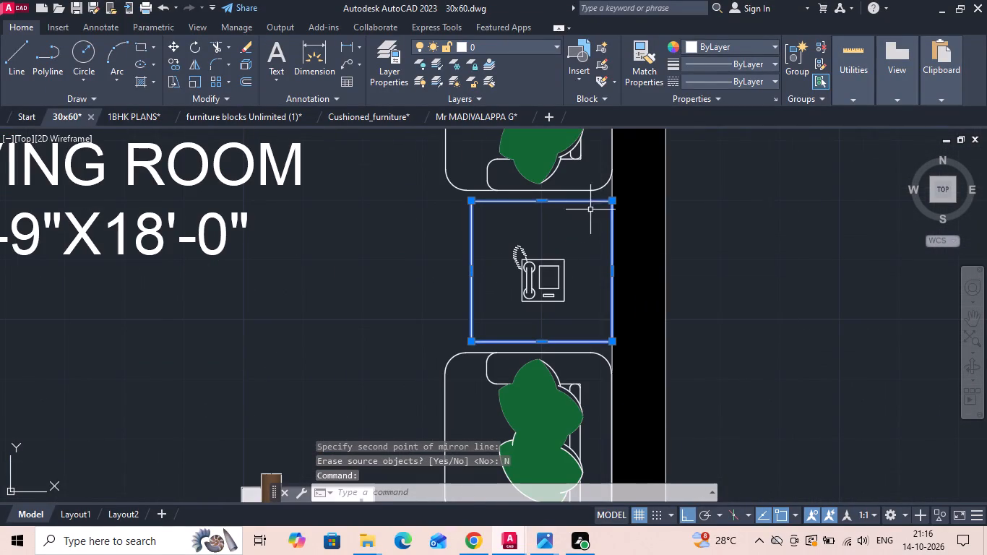
pyautogui.moveTo(590, 228); pyautogui.dragTo(564, 250)
pyautogui.click(423, 320)
pyautogui.rightClick(422, 320)
pyautogui.rightClick(422, 320)
pyautogui.click(456, 286)
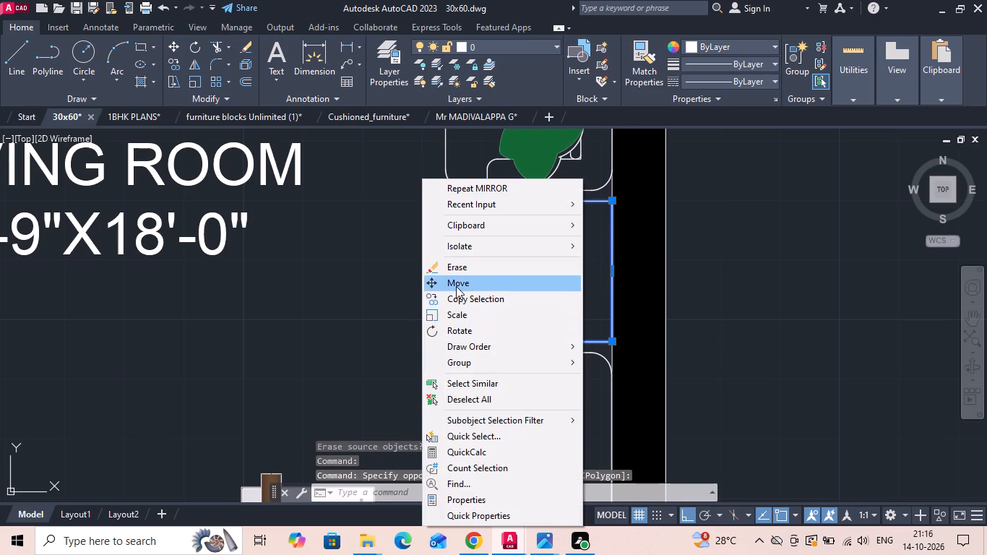
pyautogui.click(816, 285)
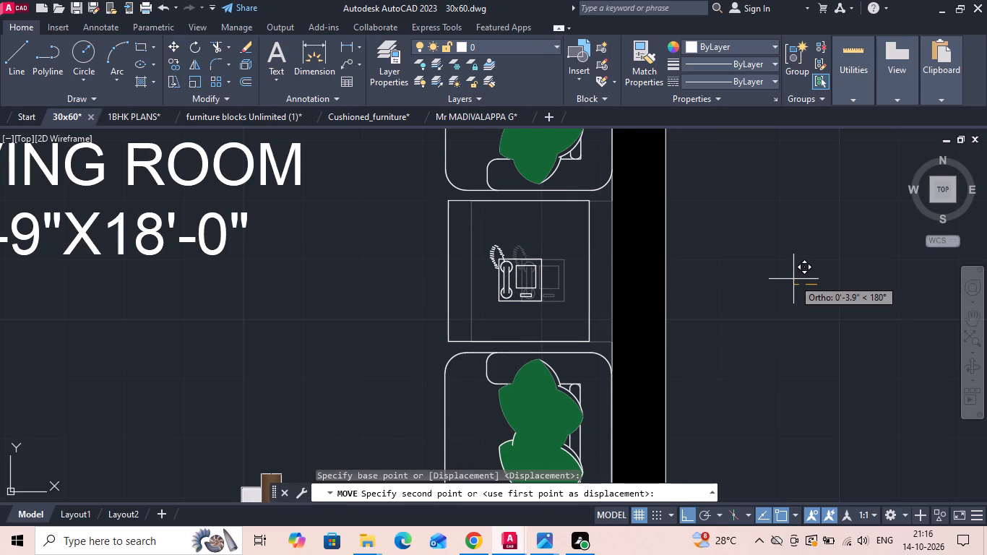
pyautogui.click(793, 279)
# Save the drawing.
pyautogui.hotkey('ctrl', 's')
pyautogui.hotkey('ctrl', 's')
pyautogui.hotkey('ctrl', 's')
pyautogui.hotkey('ctrl', 's')
pyautogui.hotkey('ctrl', 's')
pyautogui.hotkey('ctrl', 's')
pyautogui.hotkey('ctrl', 's')
pyautogui.hotkey('ctrl', 's')
pyautogui.hotkey('ctrl', 's')
pyautogui.hotkey('ctrl', 's')
pyautogui.hotkey('ctrl', 's')
pyautogui.hotkey('ctrl', 's')
pyautogui.hotkey('ctrl', 's')
pyautogui.hotkey('ctrl', 's')
pyautogui.hotkey('ctrl', 's')
# Copy the first floor living room's sofas, armchairs, centre tables and telephone table into the matching lower corner of the ground floor living room.
pyautogui.scroll(-3, 479, 268)
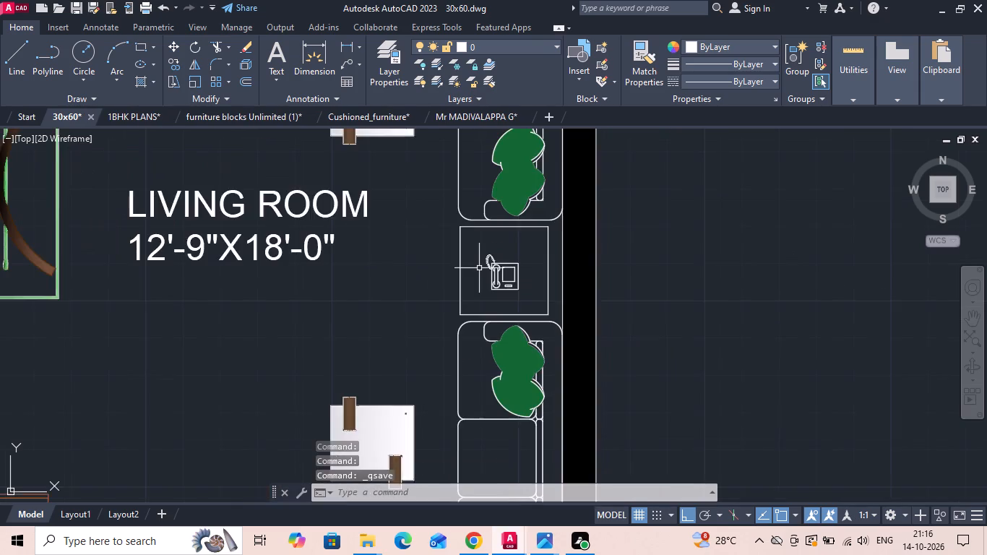
pyautogui.scroll(-4, 479, 268)
pyautogui.scroll(-1, 583, 271)
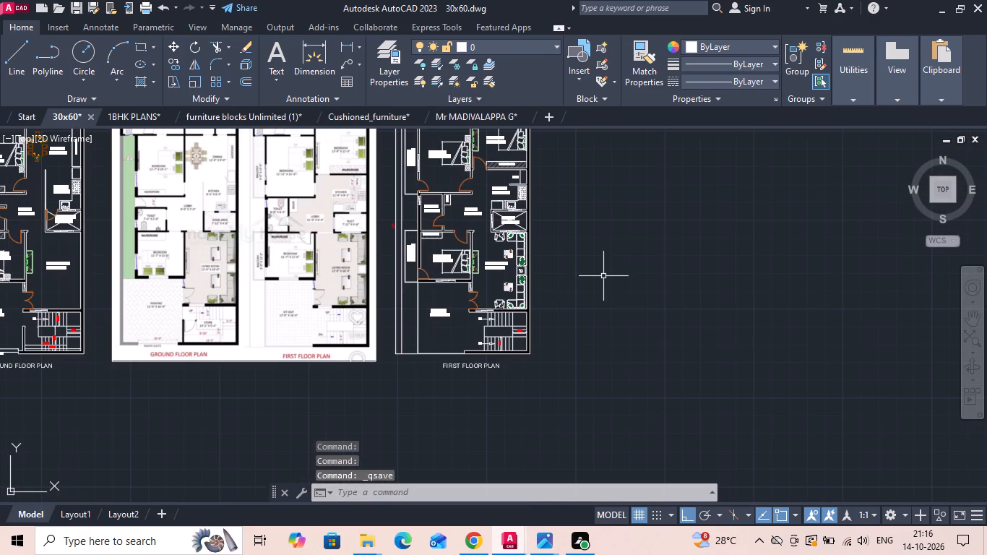
pyautogui.scroll(3, 535, 216)
pyautogui.scroll(3, 465, 304)
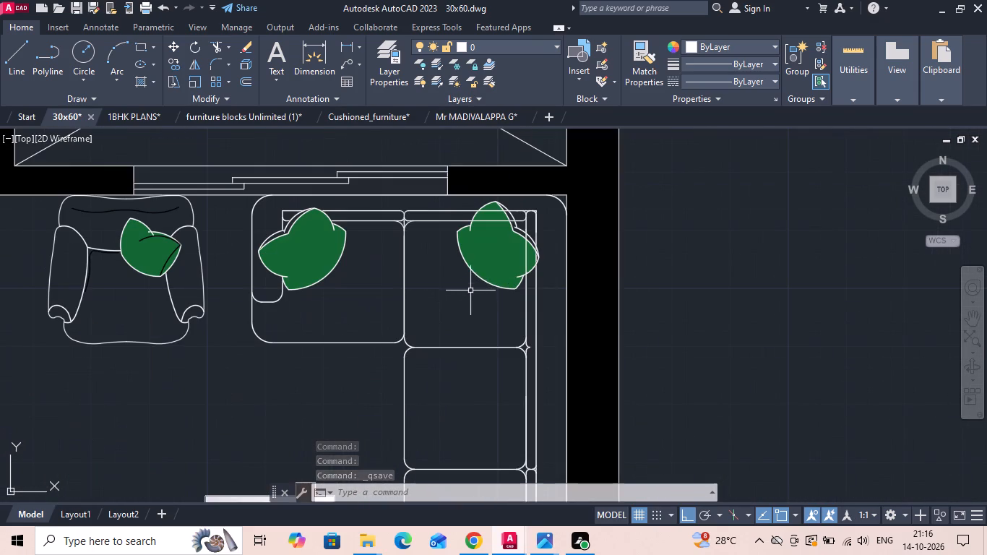
pyautogui.scroll(-1, 435, 207)
pyautogui.click(509, 210)
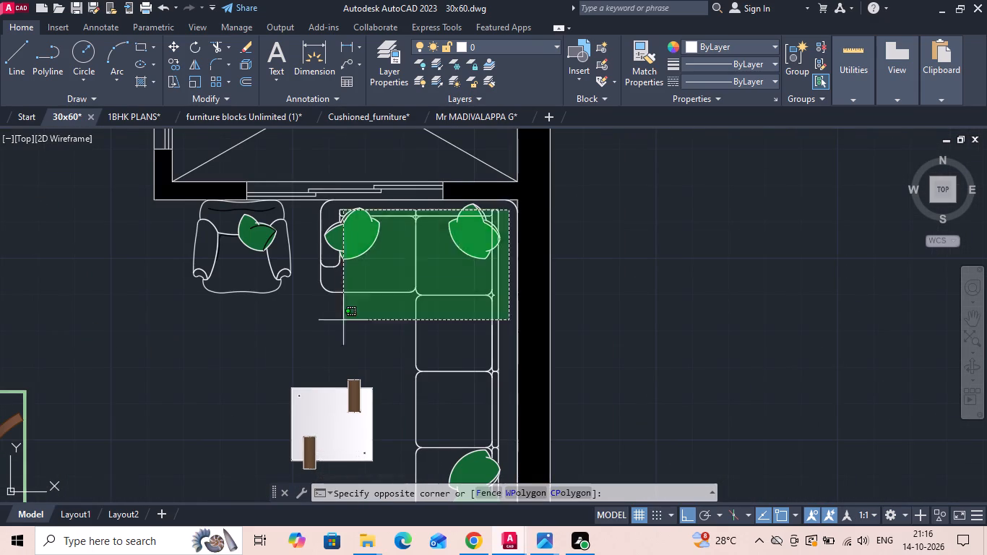
pyautogui.moveTo(217, 357); pyautogui.dragTo(316, 223, button='middle')
pyautogui.scroll(-2, 319, 219)
pyautogui.click(311, 252)
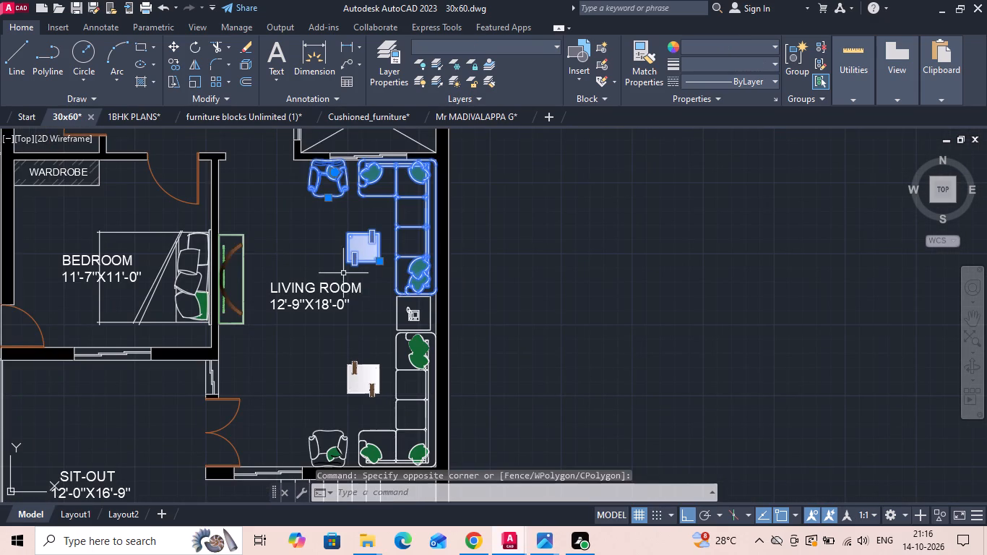
pyautogui.scroll(2, 412, 335)
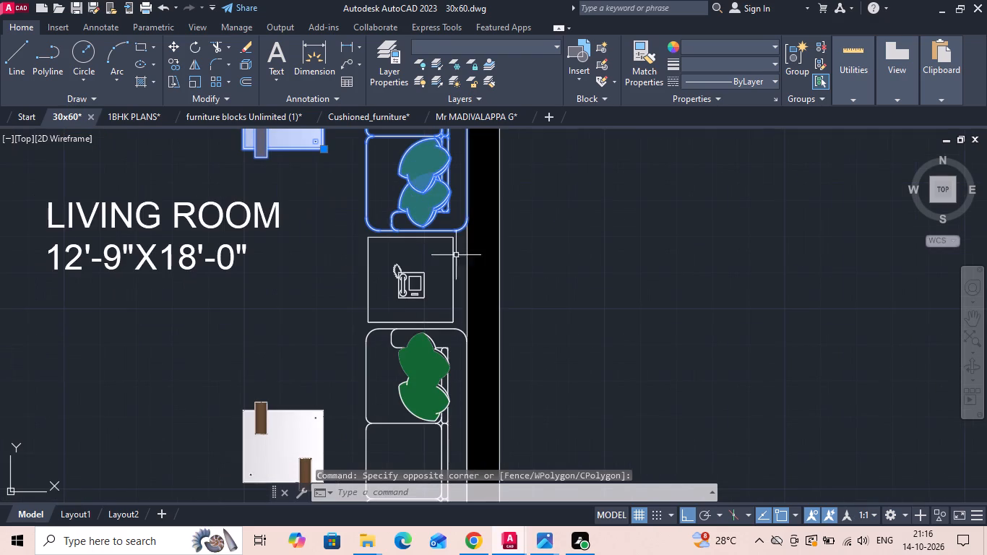
pyautogui.click(462, 238)
pyautogui.scroll(-2, 449, 249)
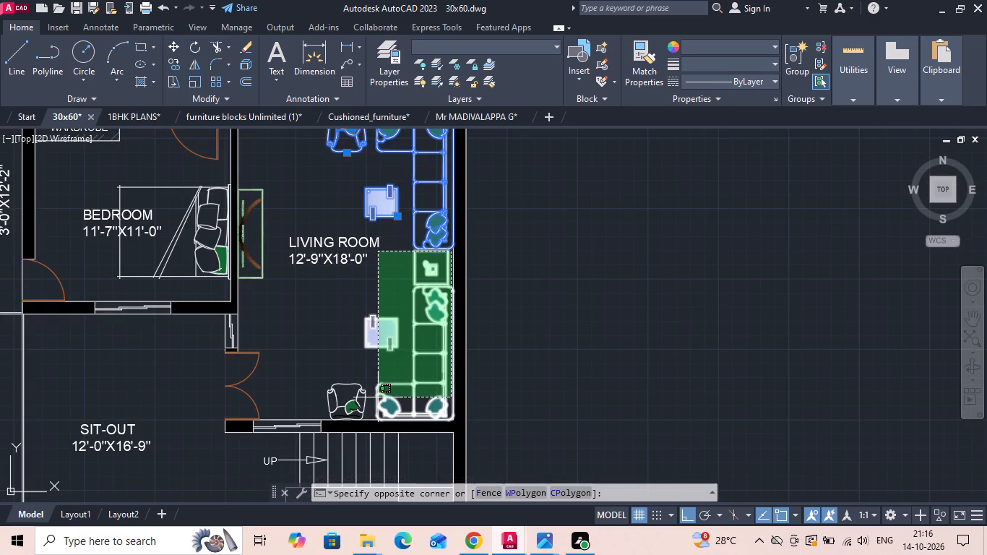
pyautogui.click(386, 399)
pyautogui.click(372, 408)
pyautogui.click(356, 386)
pyautogui.rightClick(356, 386)
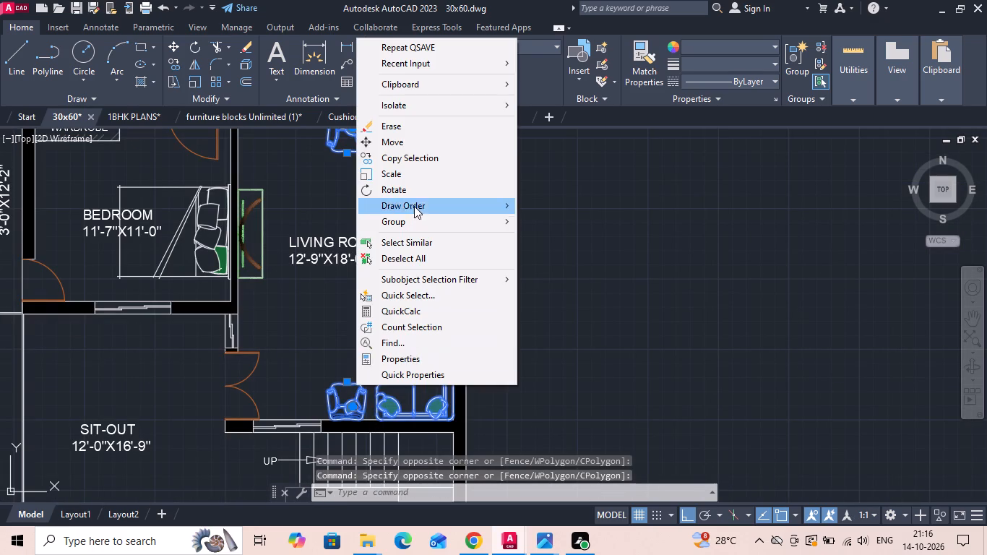
pyautogui.click(433, 155)
pyautogui.scroll(4, 451, 412)
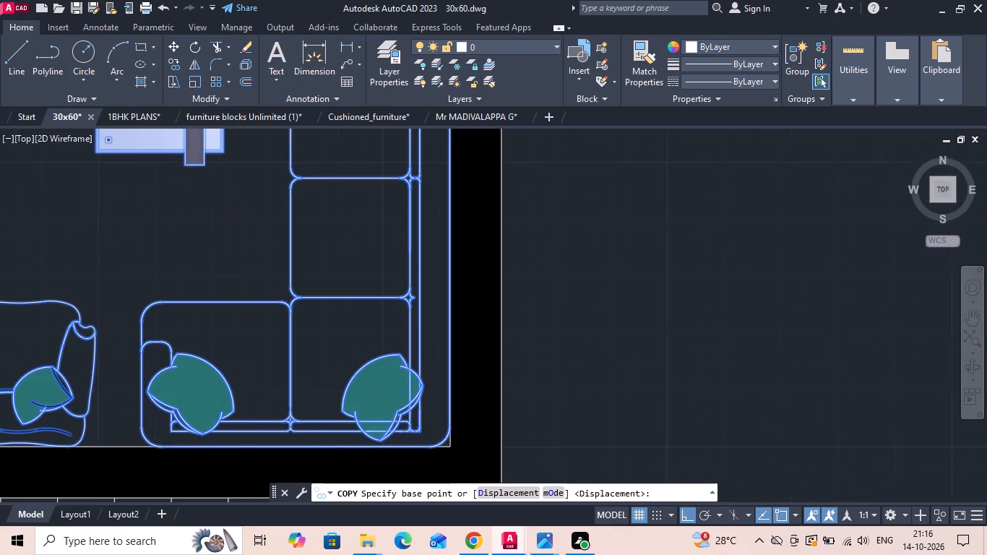
pyautogui.click(444, 441)
pyautogui.scroll(-7, 551, 384)
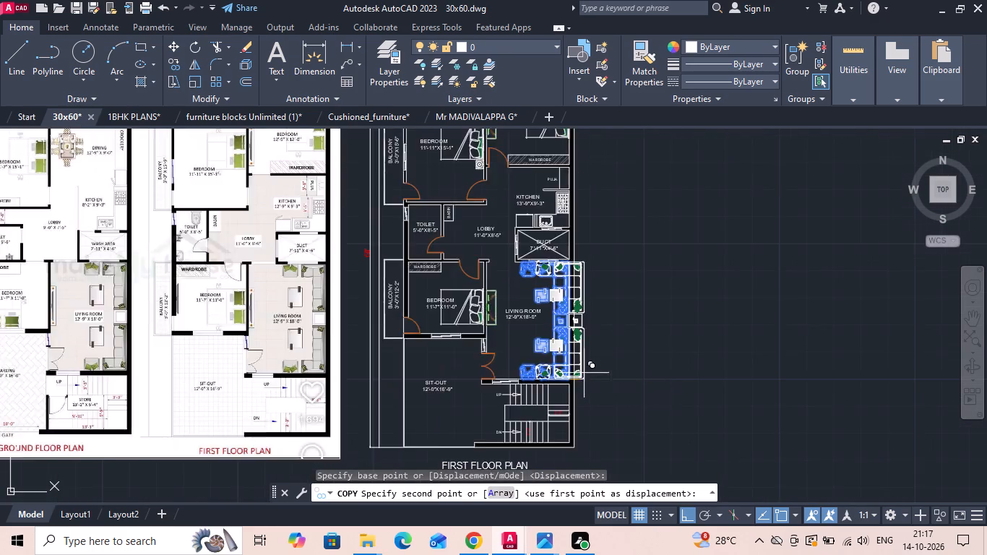
pyautogui.scroll(3, 138, 354)
pyautogui.scroll(2, 180, 439)
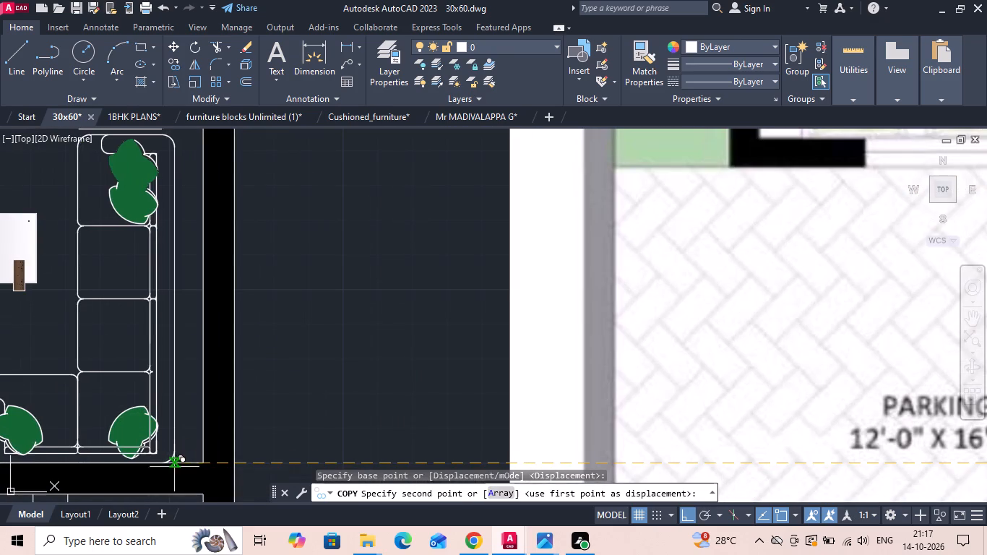
pyautogui.click(204, 465)
pyautogui.scroll(-3, 464, 407)
pyautogui.press('Escape')
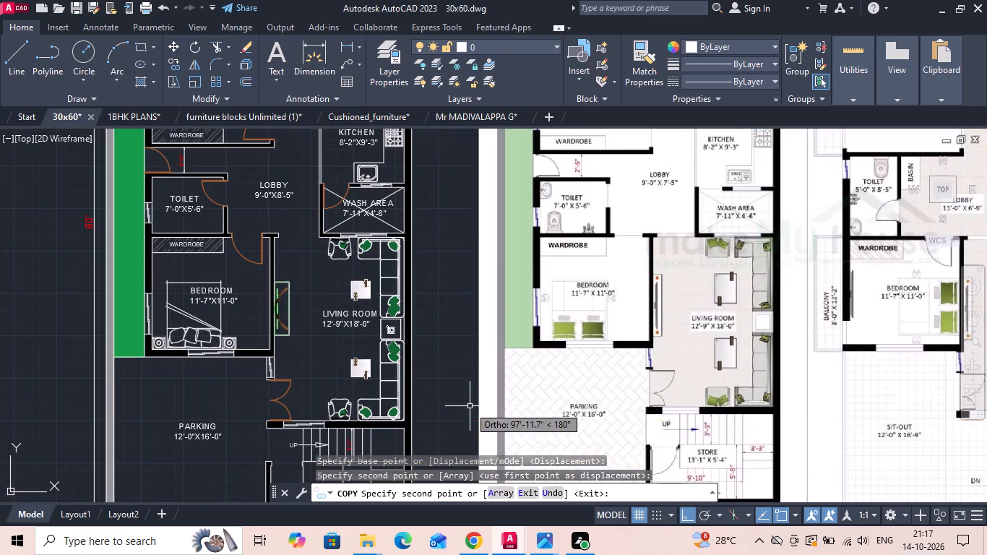
# Save the drawing with the furnished ground floor living room.
pyautogui.hotkey('ctrl', 's')
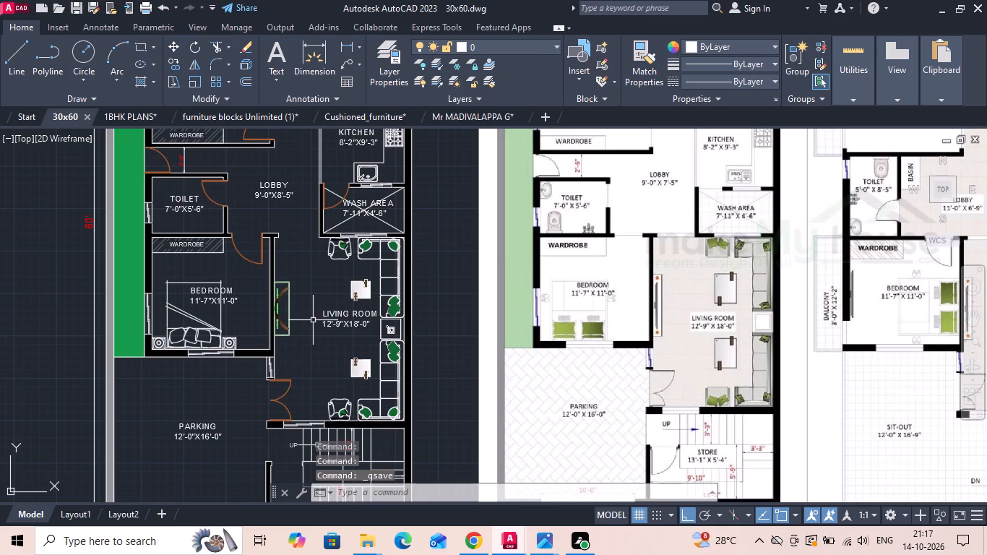
# Fill the upper and lower front pillows of the ground floor 11'-7"X15'-1" bedroom's bed with solid hatch in green 19,103,52.
pyautogui.scroll(-1, 340, 371)
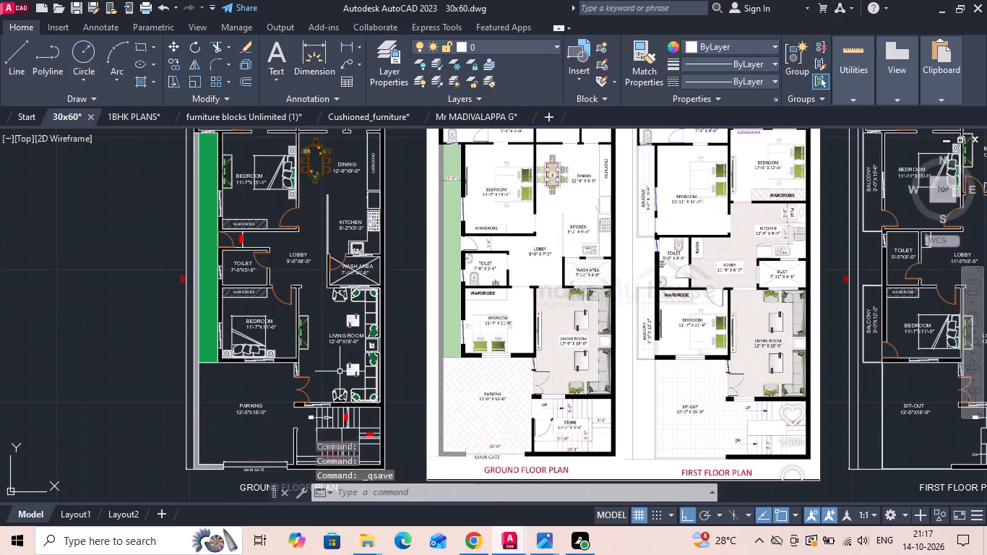
pyautogui.scroll(4, 241, 353)
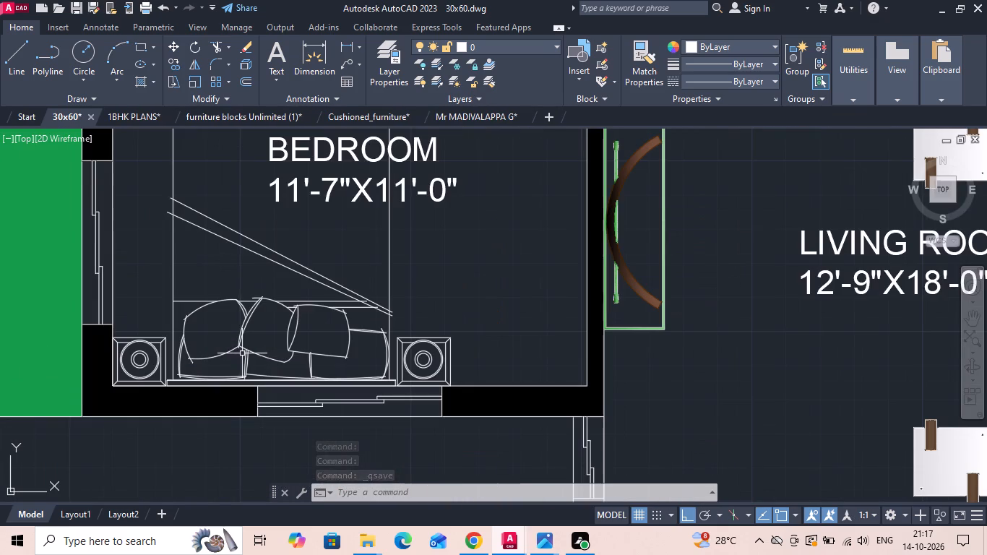
pyautogui.write('H')
pyautogui.press('space')
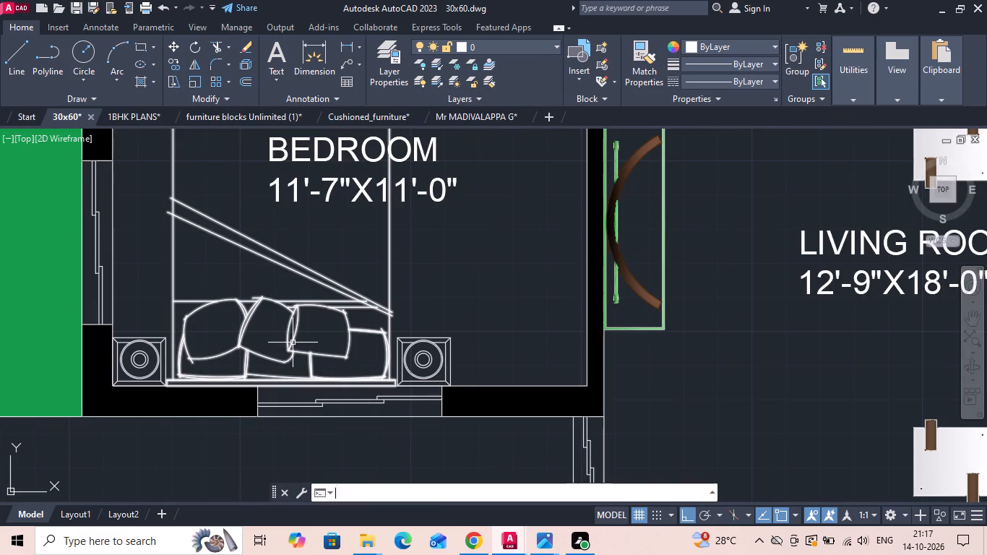
pyautogui.scroll(-4, 199, 338)
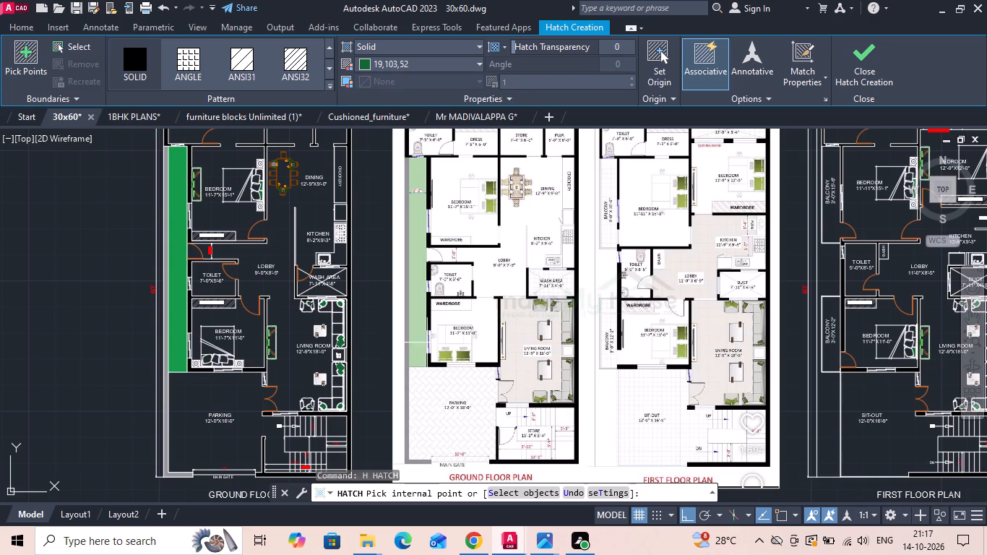
pyautogui.scroll(4, 240, 215)
pyautogui.moveTo(296, 187); pyautogui.dragTo(288, 294, button='middle')
pyautogui.click(322, 263)
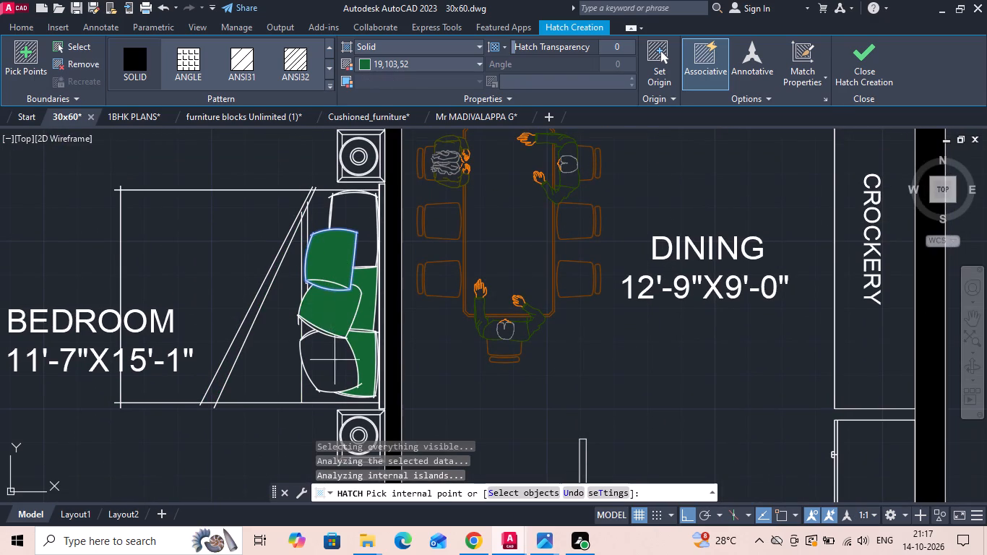
pyautogui.click(335, 369)
pyautogui.press('Escape')
# Erase the green fills behind the middle and lower front pillows on the same bed.
pyautogui.click(367, 306)
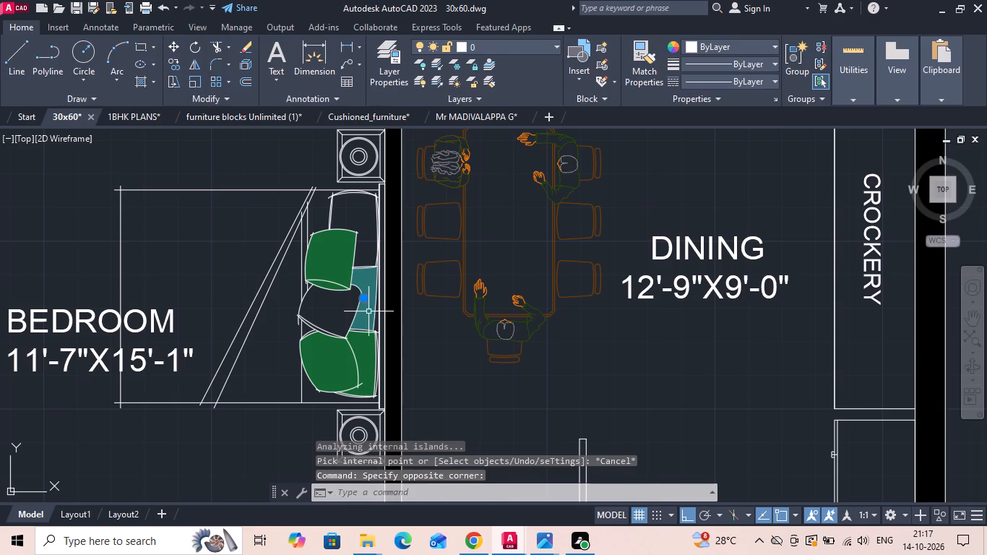
pyautogui.click(366, 351)
pyautogui.press('Delete')
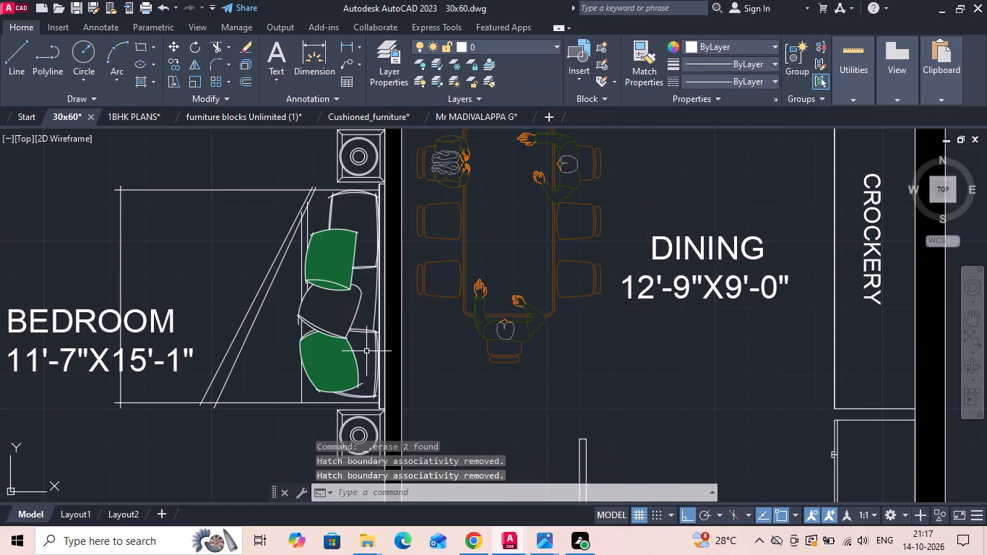
# Fill the two back pillows of the ground floor 11'-7"X15'-1" bedroom's bed with solid hatch in green 19,103,52.
pyautogui.scroll(-2, 314, 199)
pyautogui.scroll(-2, 391, 214)
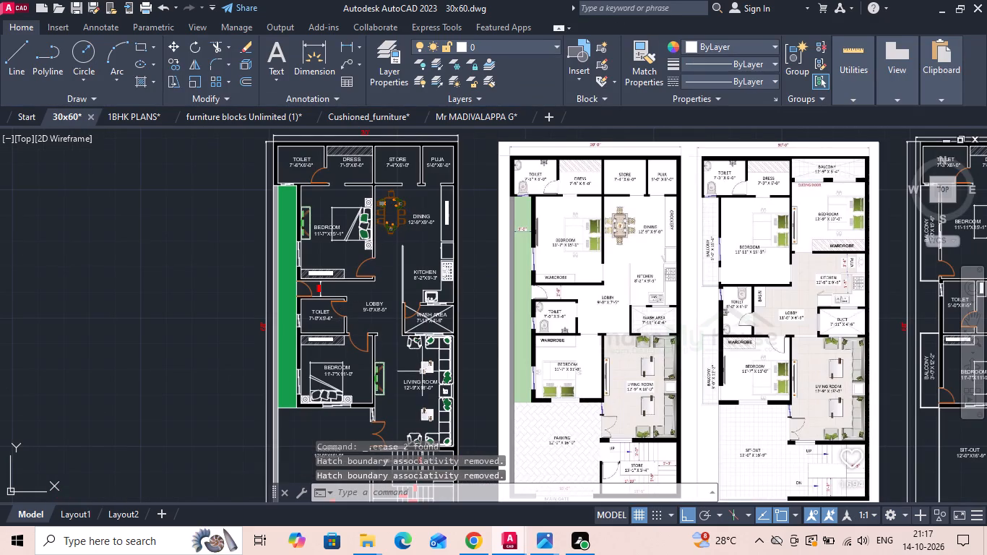
pyautogui.scroll(3, 387, 214)
pyautogui.press('h')
pyautogui.press('space')
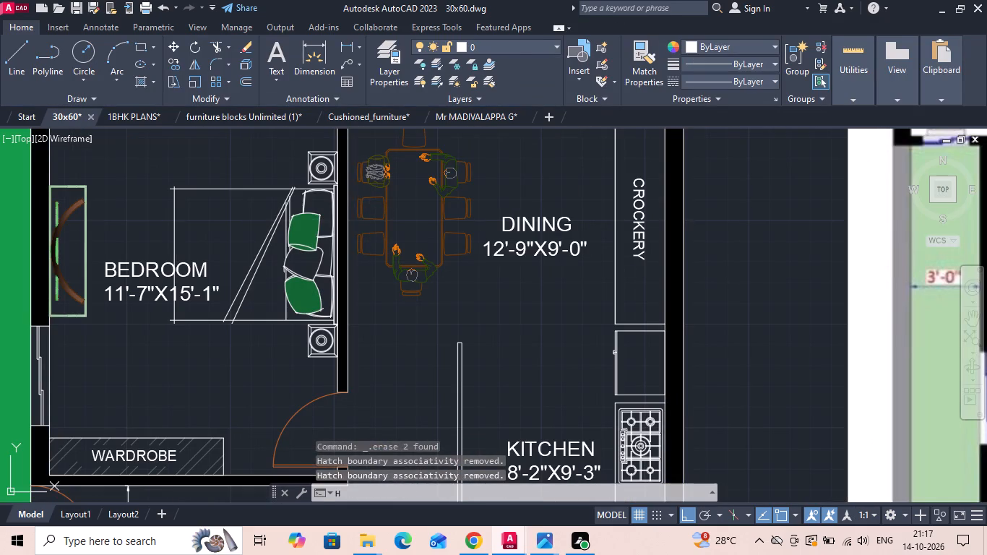
pyautogui.click(314, 202)
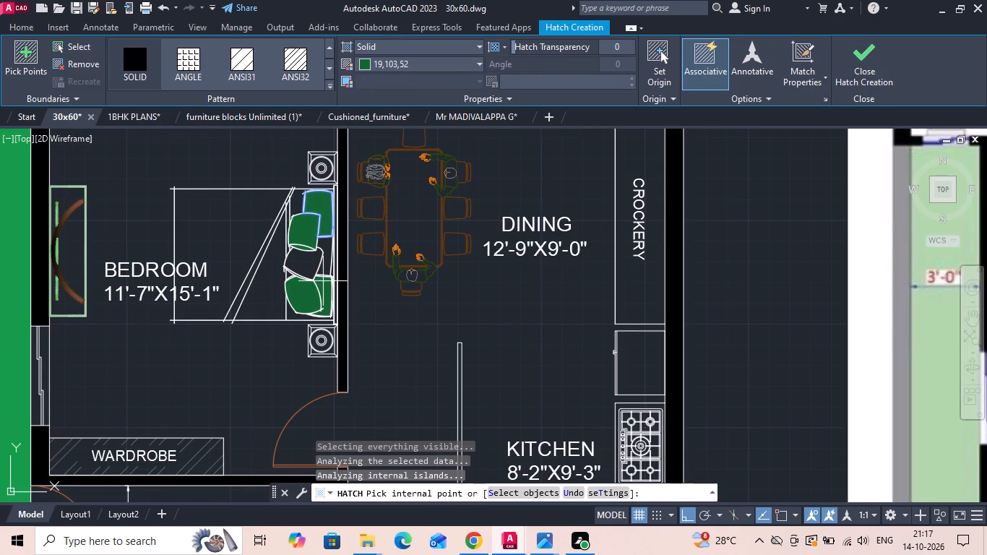
pyautogui.click(323, 281)
pyautogui.press('space')
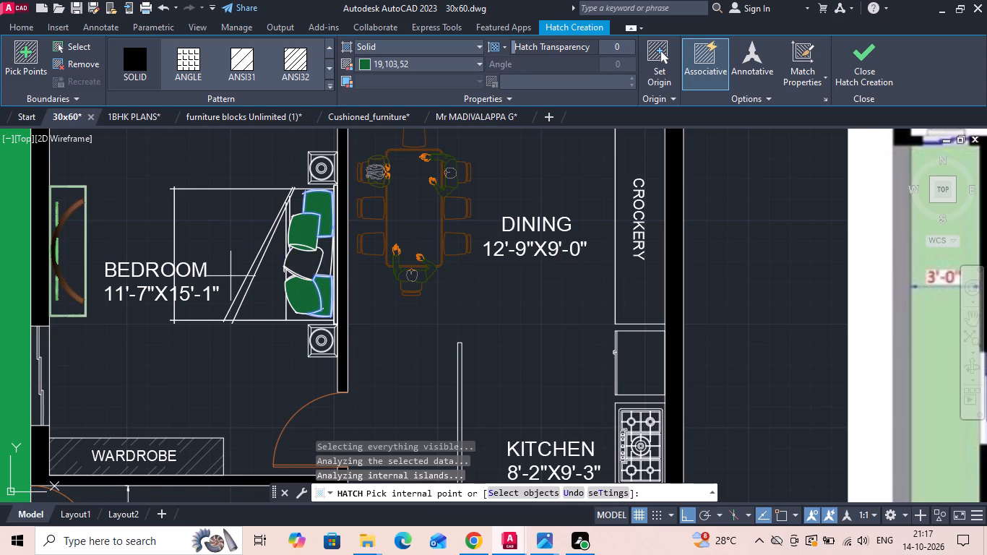
# Fill the left and right pairs of front and back pillows on the ground floor 11'-7"X11'-0" bedroom's bed with solid green 19,103,52.
pyautogui.scroll(-2, 384, 180)
pyautogui.moveTo(290, 398); pyautogui.dragTo(286, 210, button='middle')
pyautogui.scroll(2, 282, 274)
pyautogui.scroll(2, 262, 352)
pyautogui.press('space')
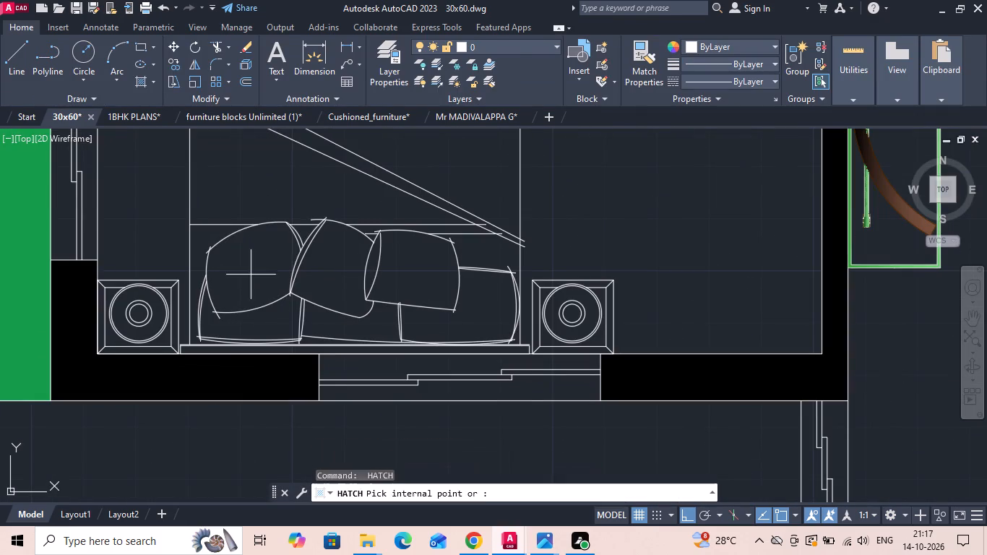
pyautogui.click(251, 273)
pyautogui.click(253, 311)
pyautogui.click(428, 280)
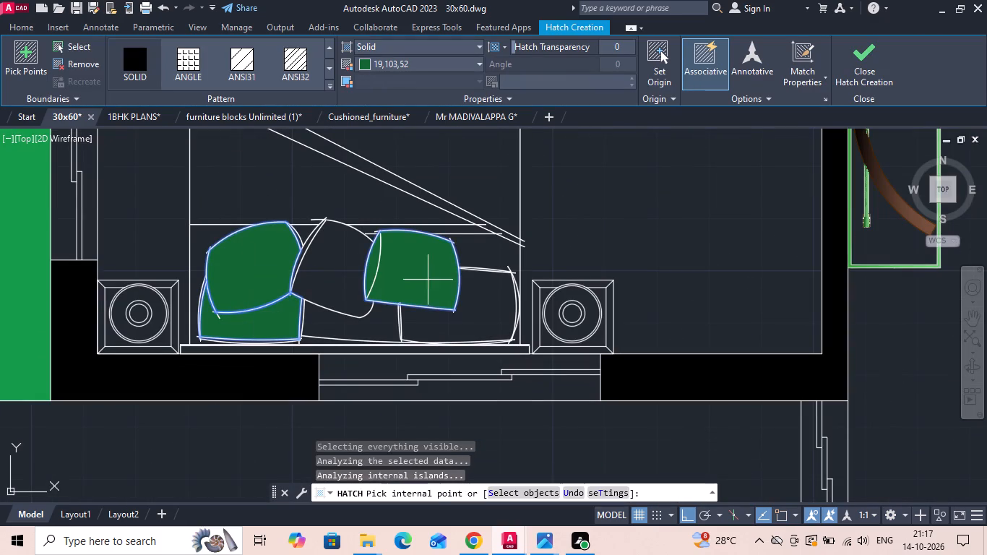
pyautogui.click(439, 319)
pyautogui.press('space')
# Erase the two green fills behind the middle and lower front pillows on the first floor 11'-11"X15'-1" bedroom's bed.
pyautogui.scroll(-4, 253, 267)
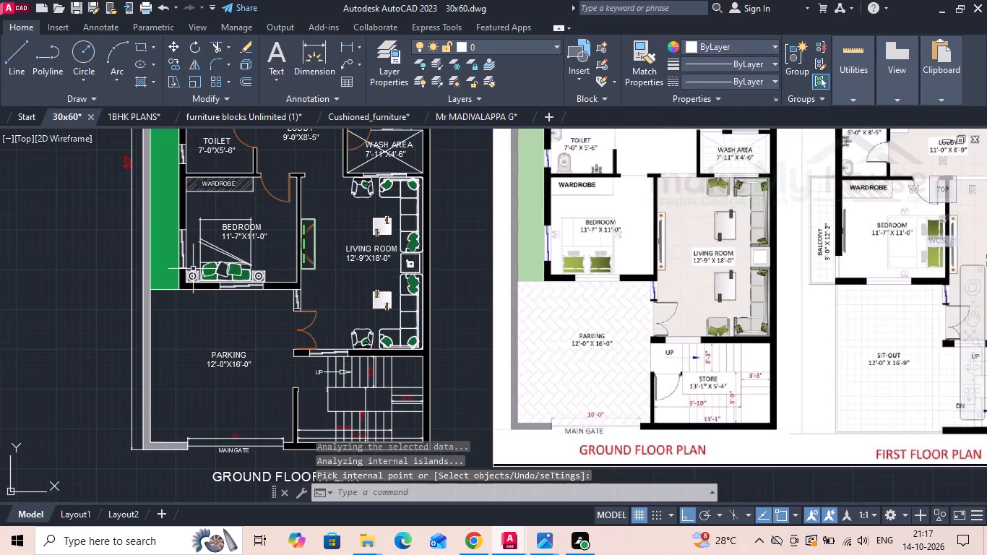
pyautogui.scroll(-2, 189, 299)
pyautogui.scroll(4, 606, 199)
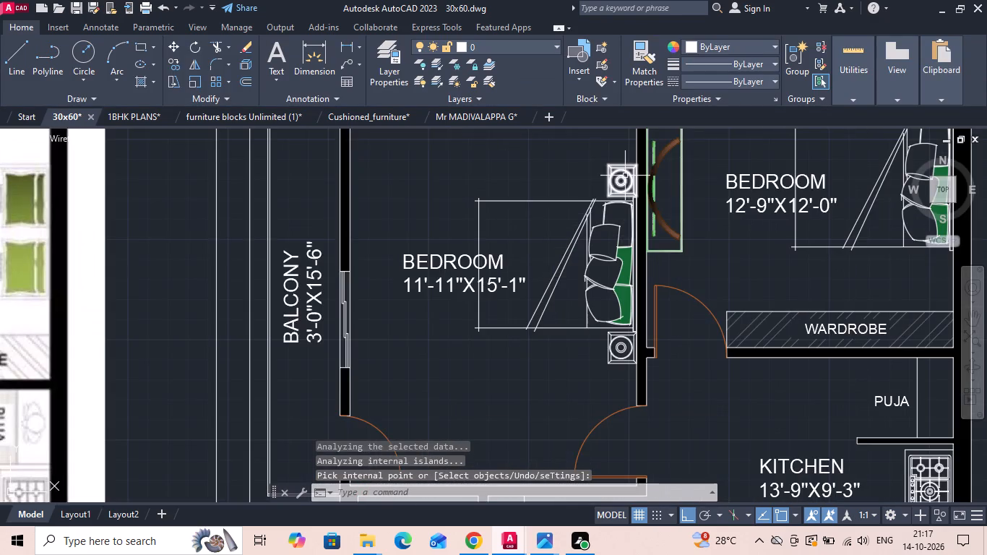
pyautogui.scroll(2, 615, 258)
pyautogui.press('space')
pyautogui.press('Escape')
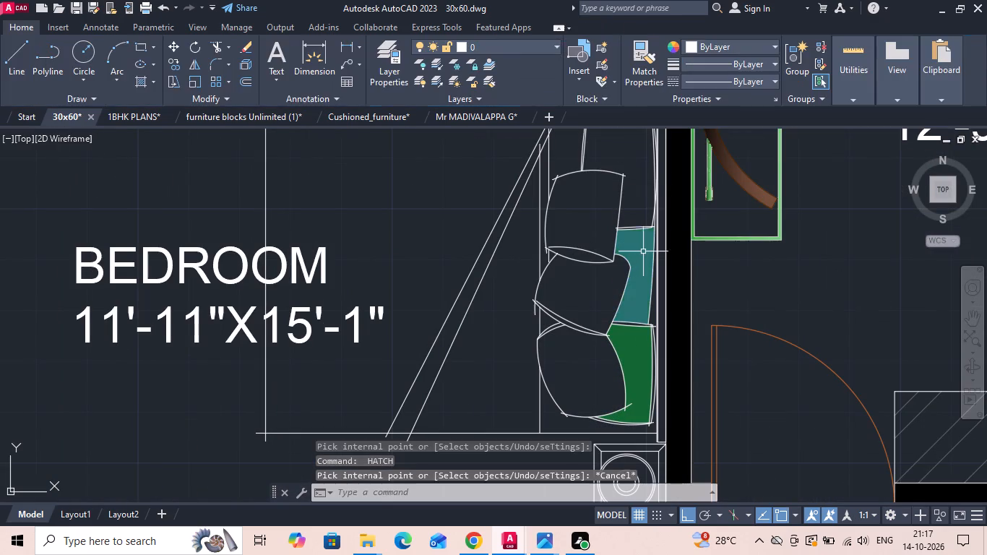
pyautogui.click(639, 253)
pyautogui.press('Delete')
pyautogui.scroll(-2, 337, 296)
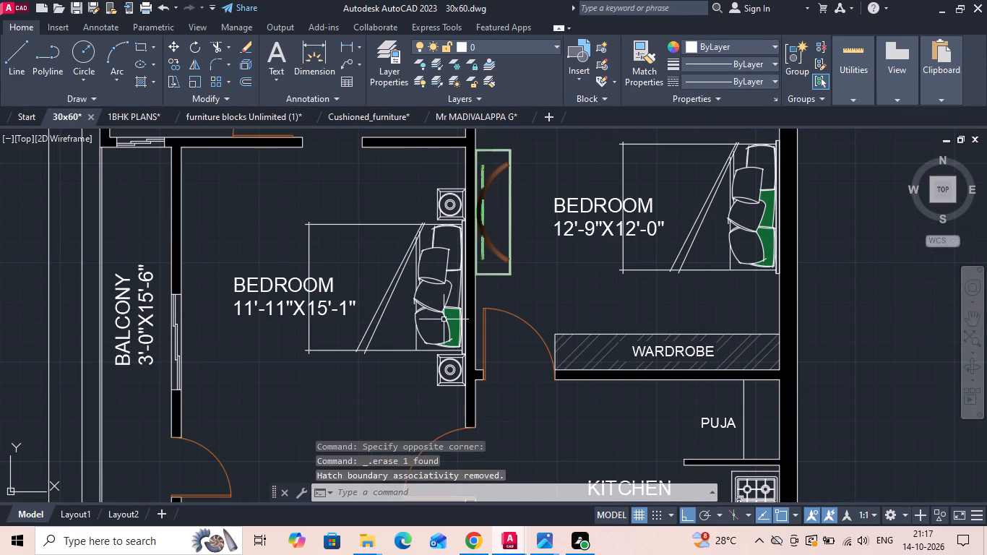
pyautogui.click(454, 319)
pyautogui.press('space')
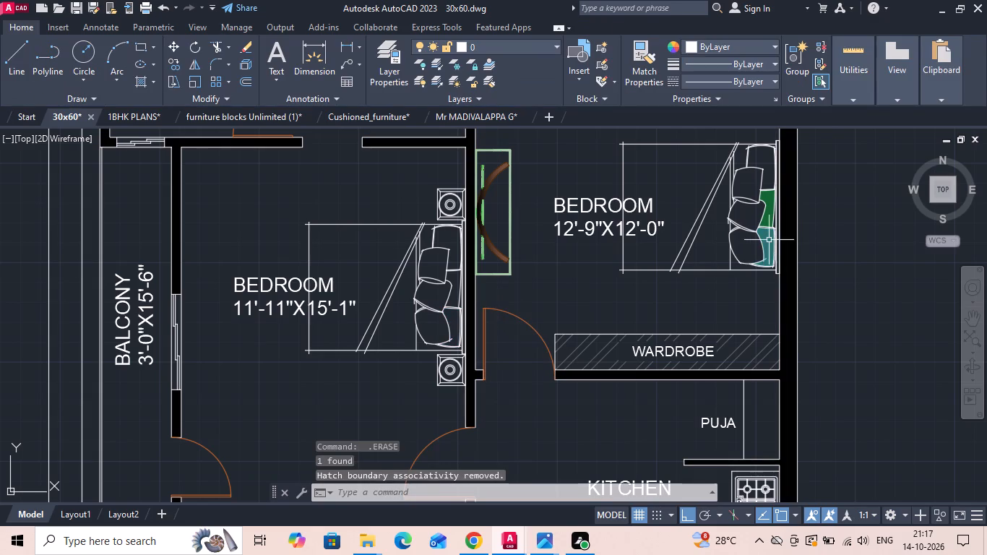
# Erase the two green fills behind the middle and lower front pillows on the first floor 12'-9"X12'-0" bedroom's bed.
pyautogui.click(768, 239)
pyautogui.click(774, 206)
pyautogui.press('Escape')
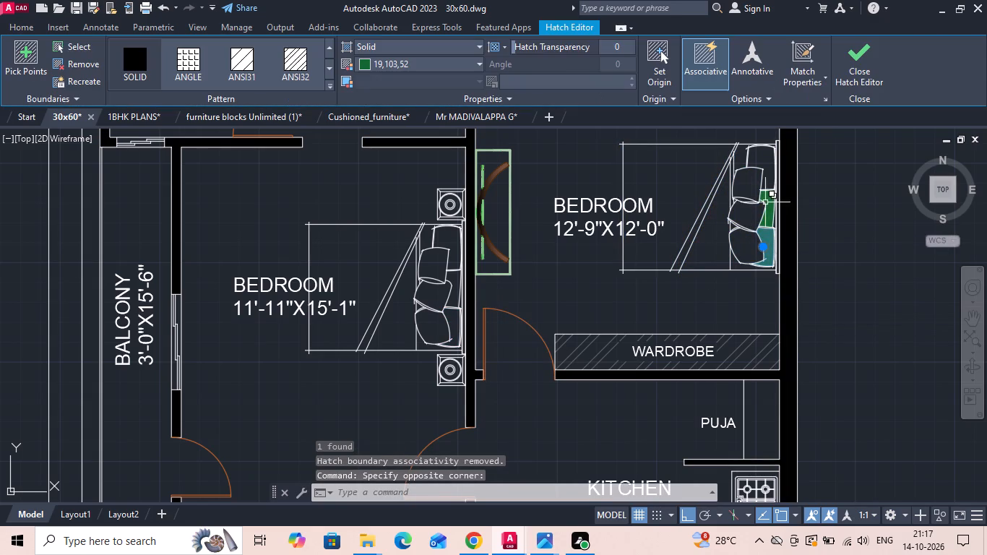
pyautogui.click(768, 203)
pyautogui.press('Delete')
# Erase the green fill behind the lower front pillow on the first floor 11'-7"X11'-0" bedroom's bed.
pyautogui.scroll(-3, 476, 206)
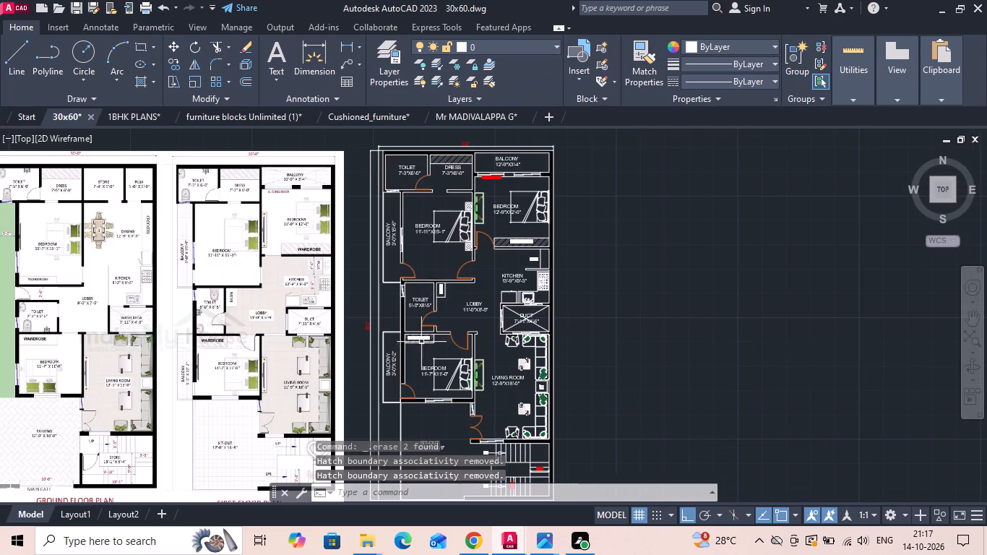
pyautogui.scroll(3, 454, 385)
pyautogui.click(510, 382)
pyautogui.press('space')
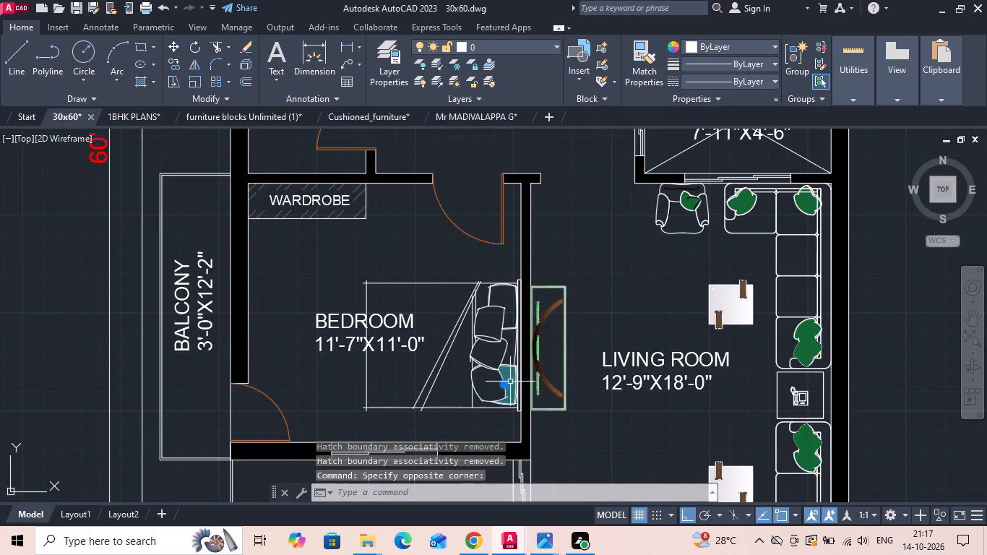
pyautogui.press('g')
pyautogui.press('Escape')
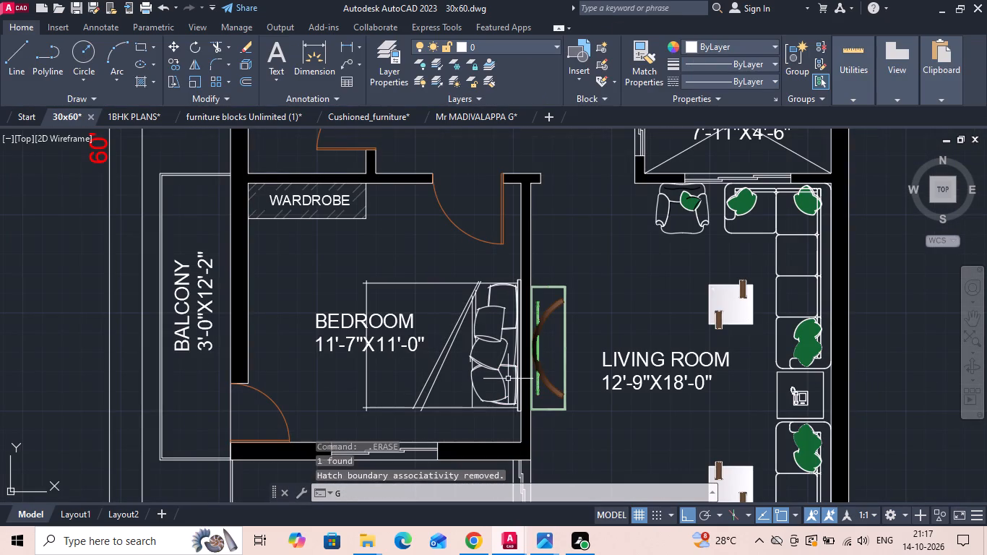
# Fill the upper and lower pairs of pillows on the first floor 11'-7"X11'-0" bedroom's bed with solid hatch in green 19,103,52.
pyautogui.write('H')
pyautogui.press('space')
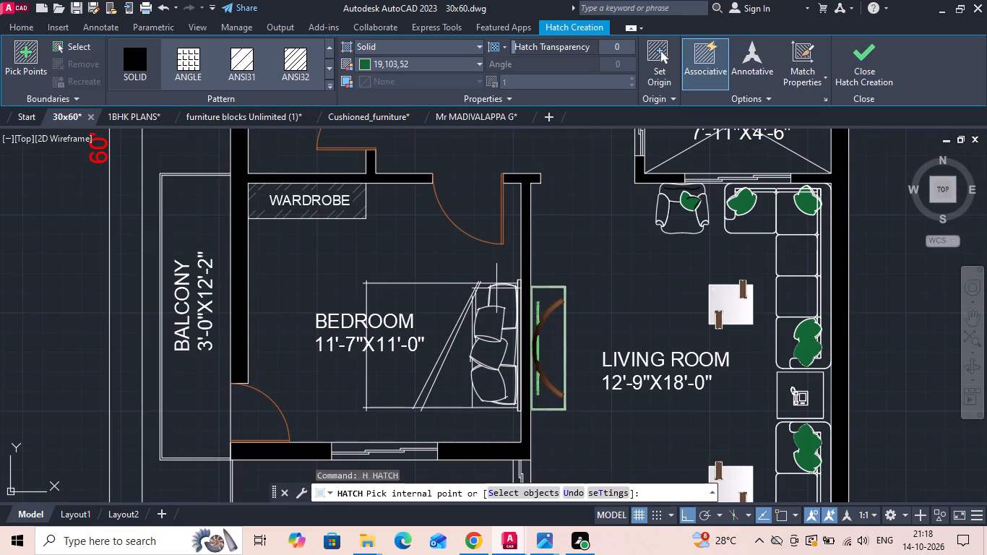
pyautogui.click(500, 291)
pyautogui.click(493, 315)
pyautogui.click(481, 380)
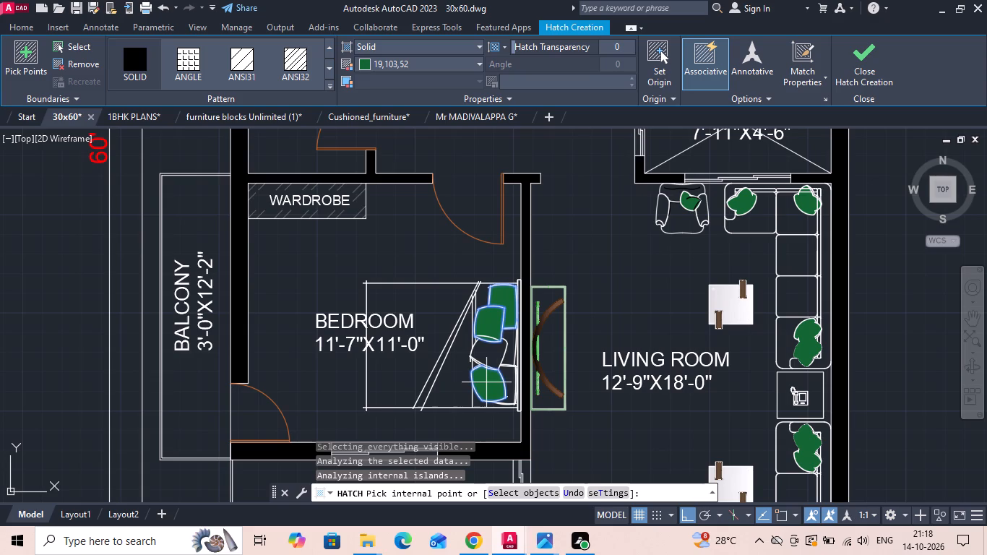
pyautogui.click(507, 377)
pyautogui.press('space')
# Fill the upper and lower pairs of pillows on the first floor 11'-11"X15'-1" bedroom's bed with solid green 19,103,52.
pyautogui.scroll(-2, 410, 372)
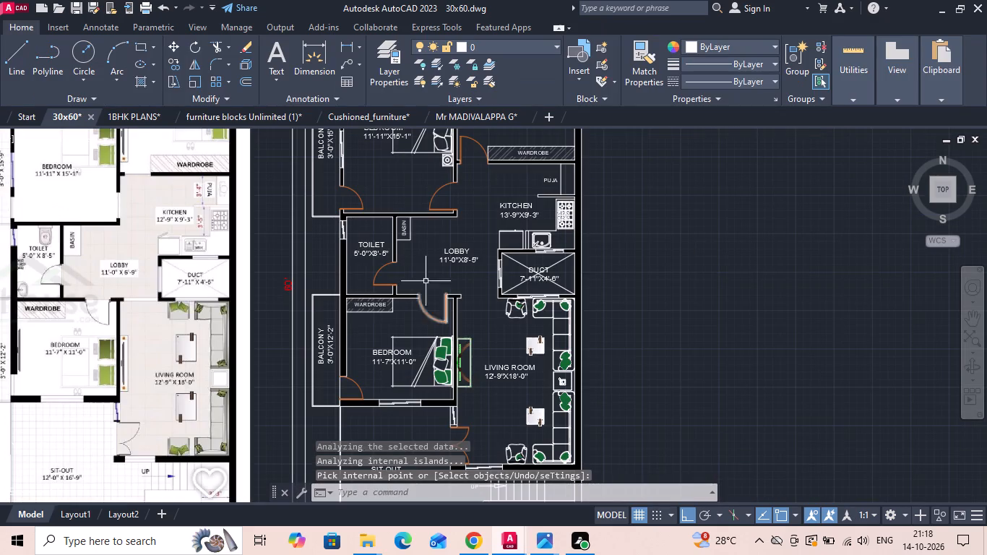
pyautogui.moveTo(434, 203); pyautogui.dragTo(410, 316, button='middle')
pyautogui.scroll(2, 408, 211)
pyautogui.press('space')
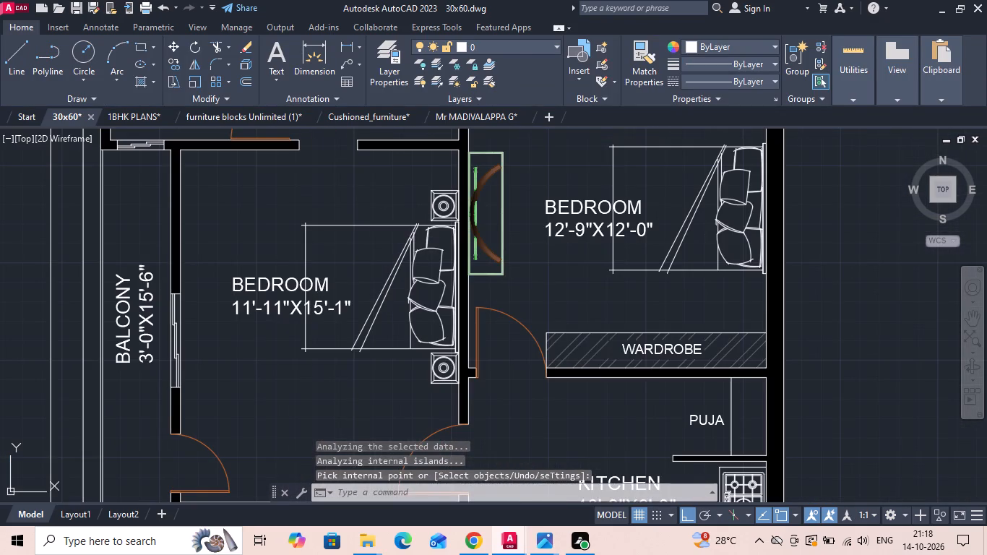
pyautogui.click(434, 243)
pyautogui.click(430, 260)
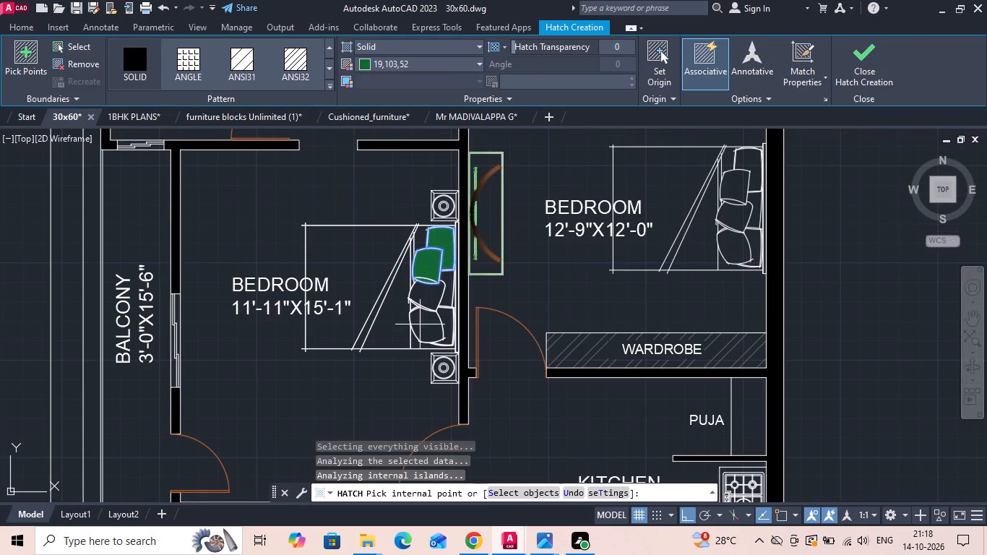
pyautogui.click(421, 331)
pyautogui.click(445, 314)
pyautogui.press('space')
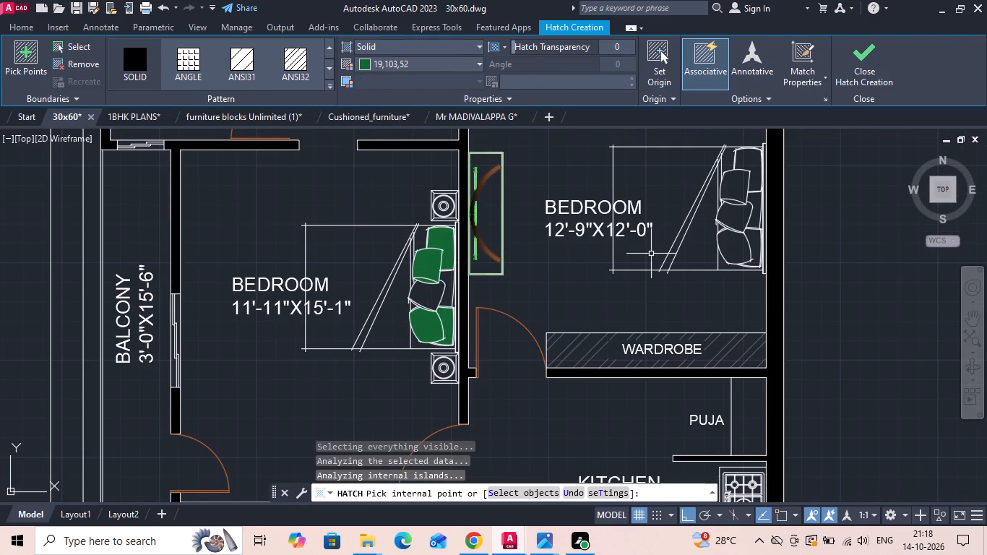
# Fill the upper and lower pairs of pillows on the first floor 12'-9"X12'-0" bedroom's bed with solid green 19,103,52.
pyautogui.press('space')
pyautogui.click(741, 183)
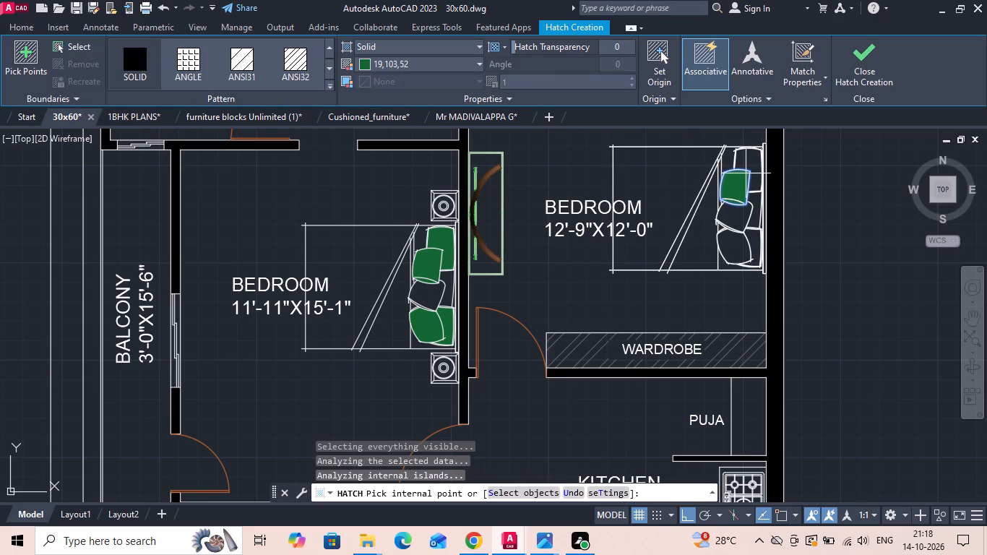
pyautogui.click(750, 167)
pyautogui.click(750, 235)
pyautogui.click(728, 253)
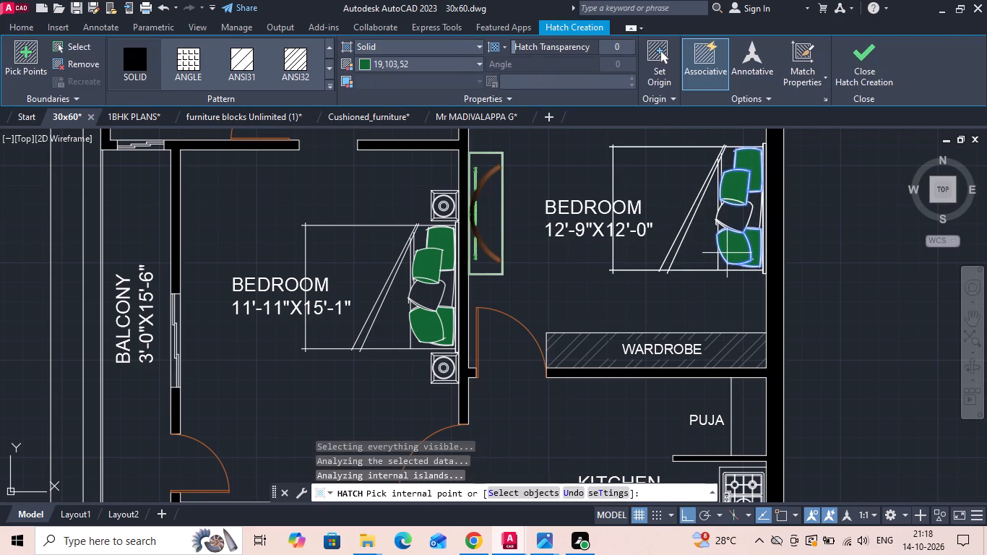
pyautogui.press('space')
pyautogui.scroll(-1, 551, 242)
pyautogui.press('Escape')
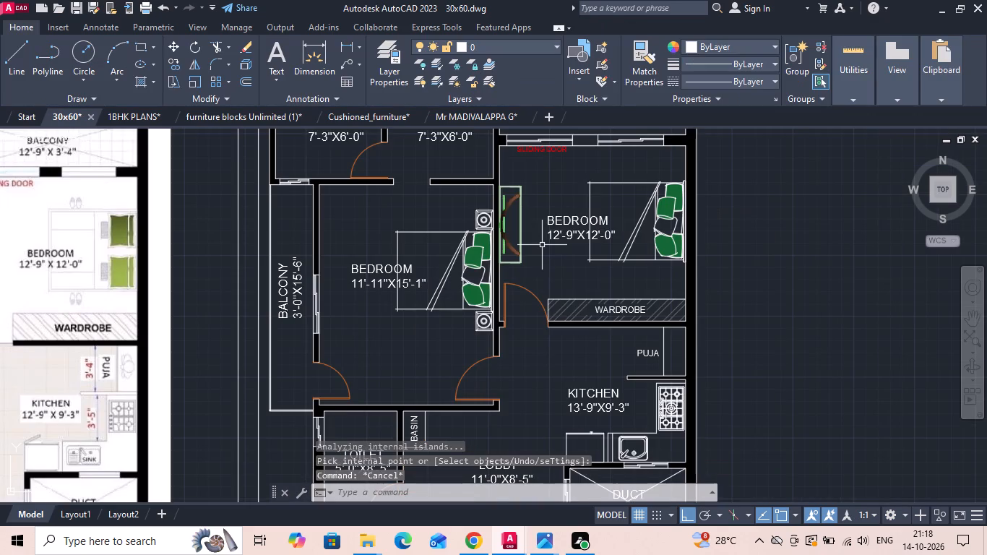
# Save the drawing with the green-filled bed pillows.
pyautogui.hotkey('ctrl', 's')
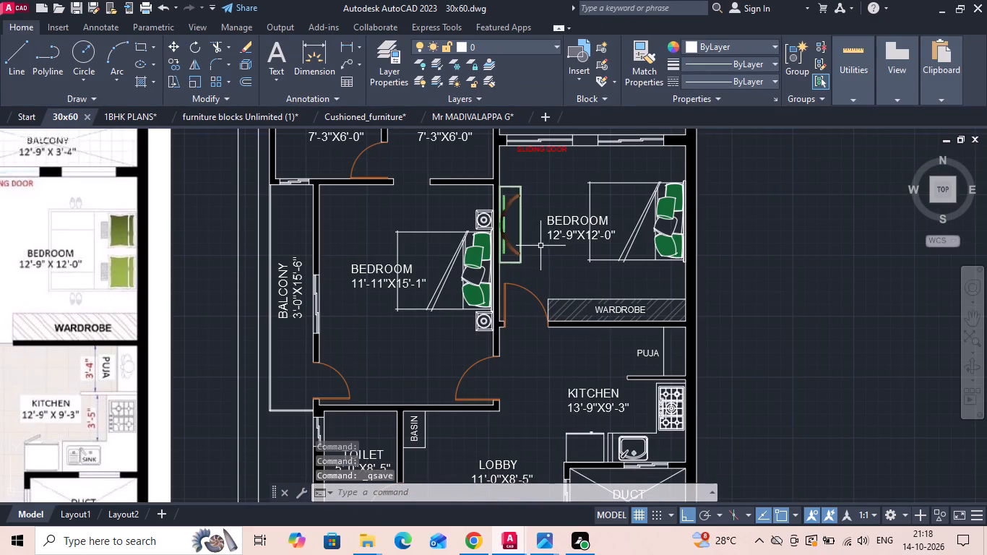
# Open DesignCenter and bring up the blocks of the House Designer.dwg sample drawing.
pyautogui.scroll(-1, 540, 246)
pyautogui.scroll(-1, 464, 223)
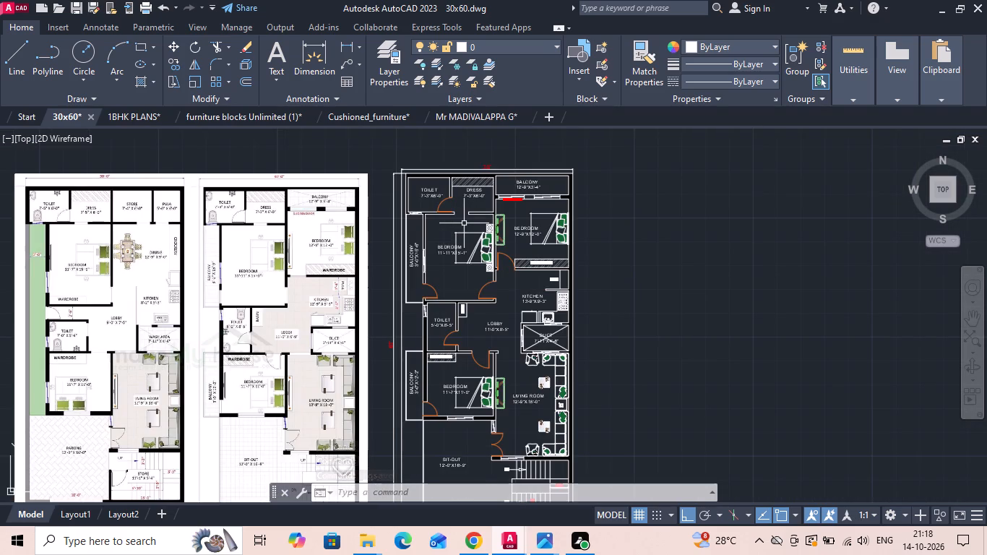
pyautogui.write('DC')
pyautogui.press('space')
pyautogui.scroll(-1, 464, 223)
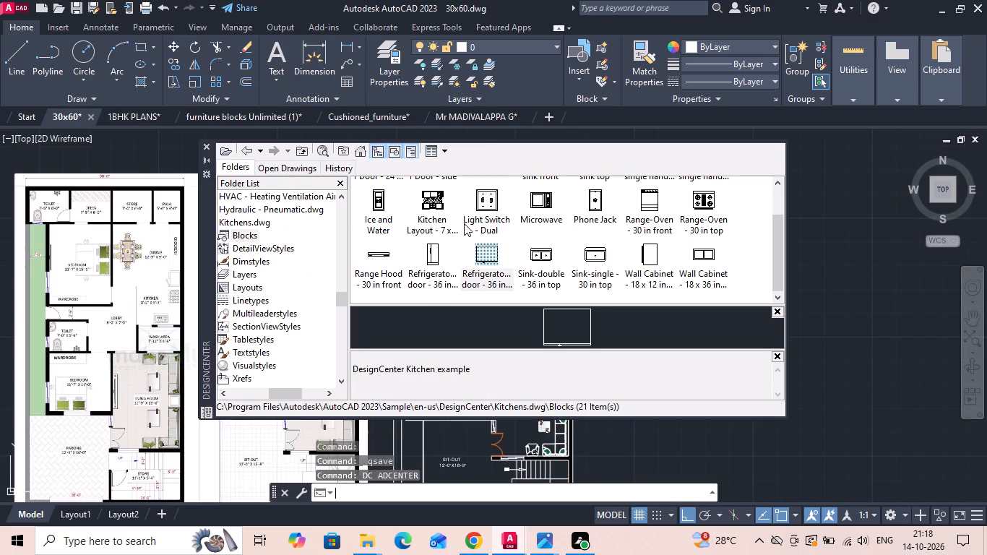
pyautogui.scroll(-1, 464, 223)
pyautogui.scroll(4, 464, 223)
pyautogui.scroll(-2, 464, 223)
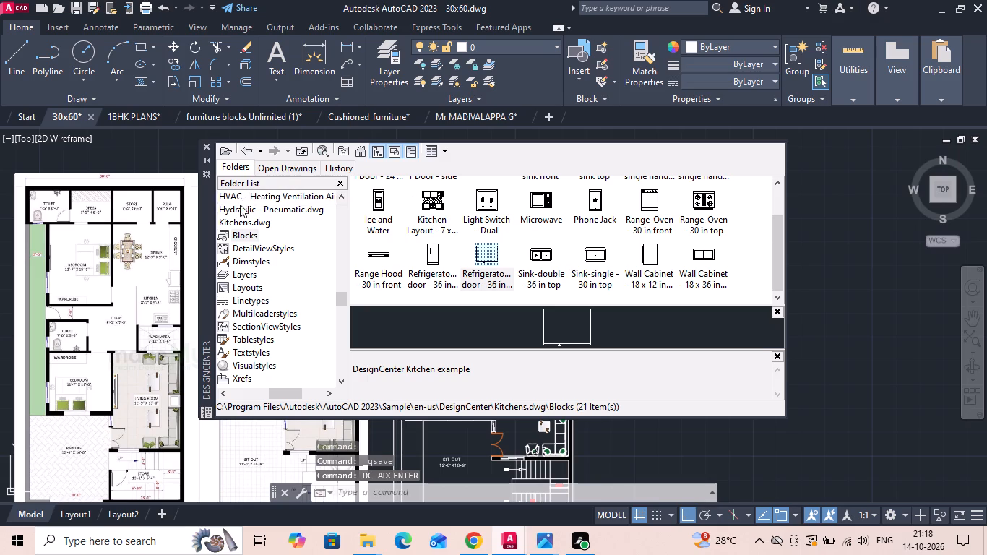
pyautogui.doubleClick(239, 207)
pyautogui.doubleClick(365, 193)
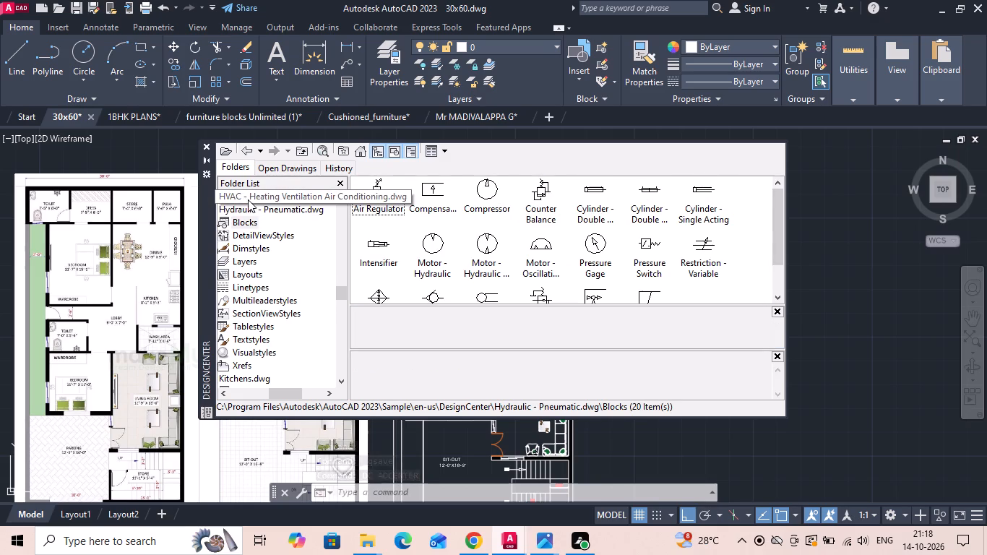
pyautogui.scroll(6, 248, 199)
pyautogui.doubleClick(249, 257)
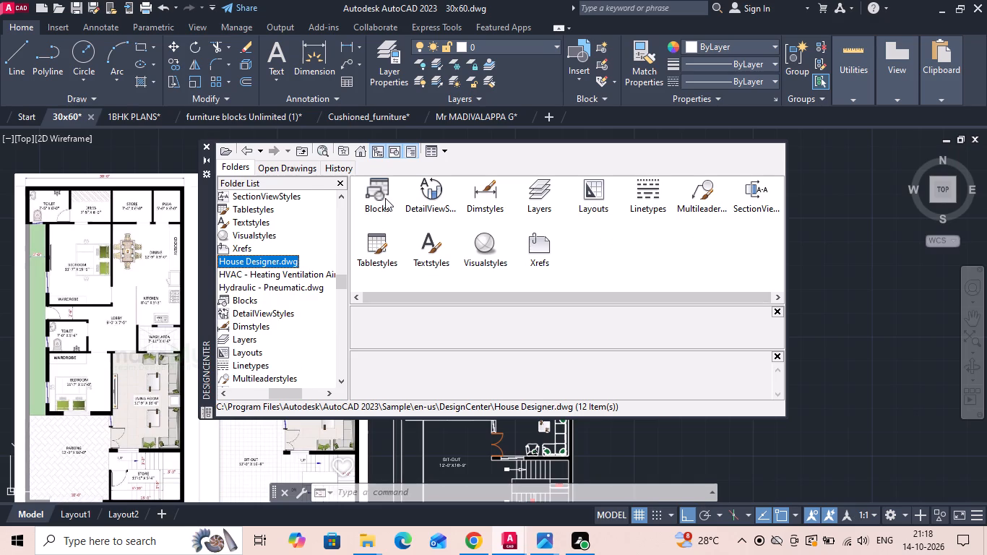
pyautogui.doubleClick(385, 198)
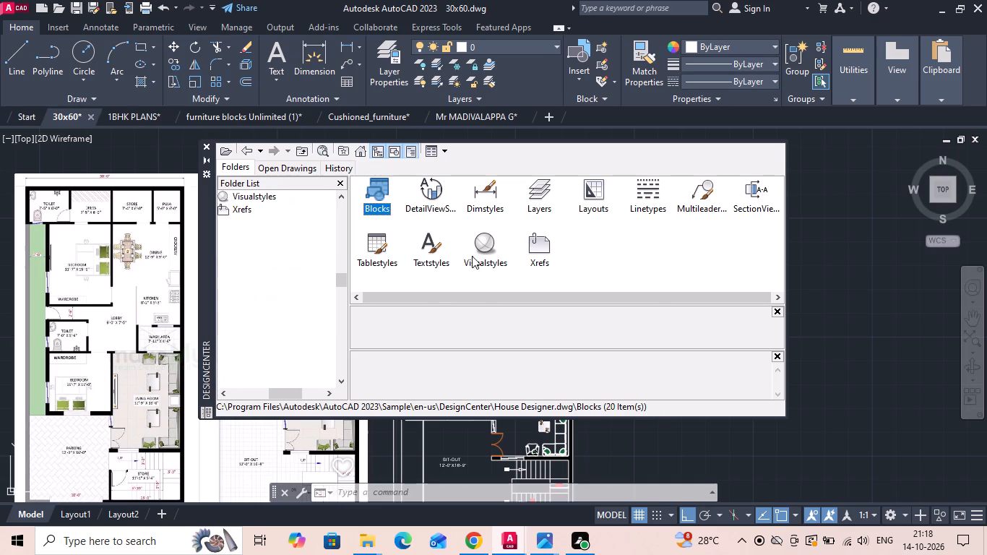
# Insert the top-view bathroom faucet, Sink - Oval top and Toilet - top blocks in the empty space beside the first floor plan.
pyautogui.moveTo(488, 248); pyautogui.dragTo(719, 462)
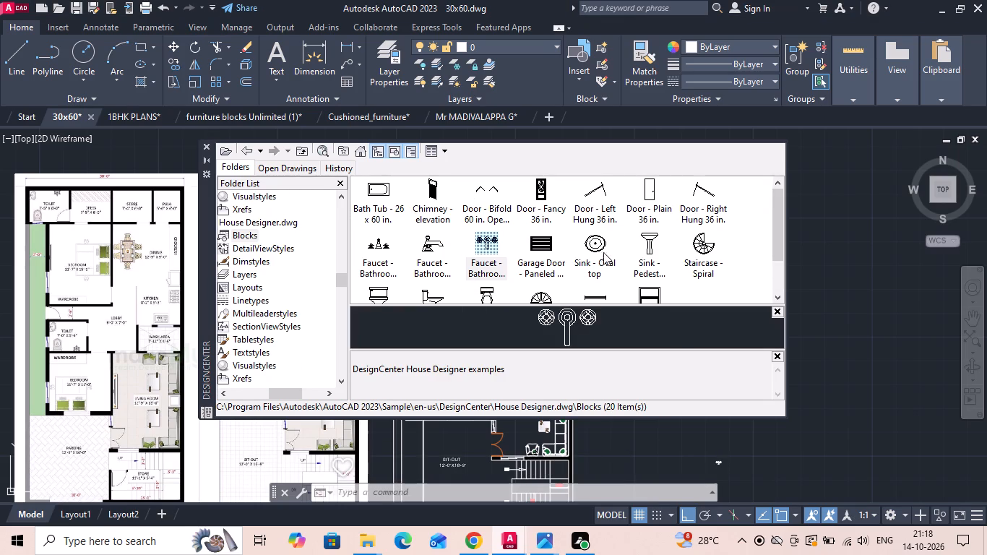
pyautogui.moveTo(601, 249); pyautogui.dragTo(658, 465)
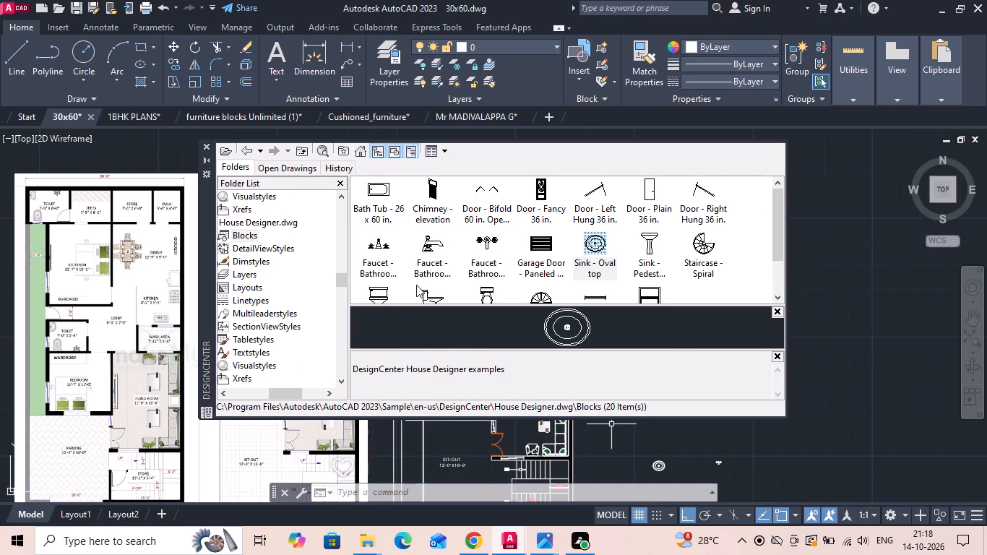
pyautogui.moveTo(488, 291); pyautogui.dragTo(795, 454)
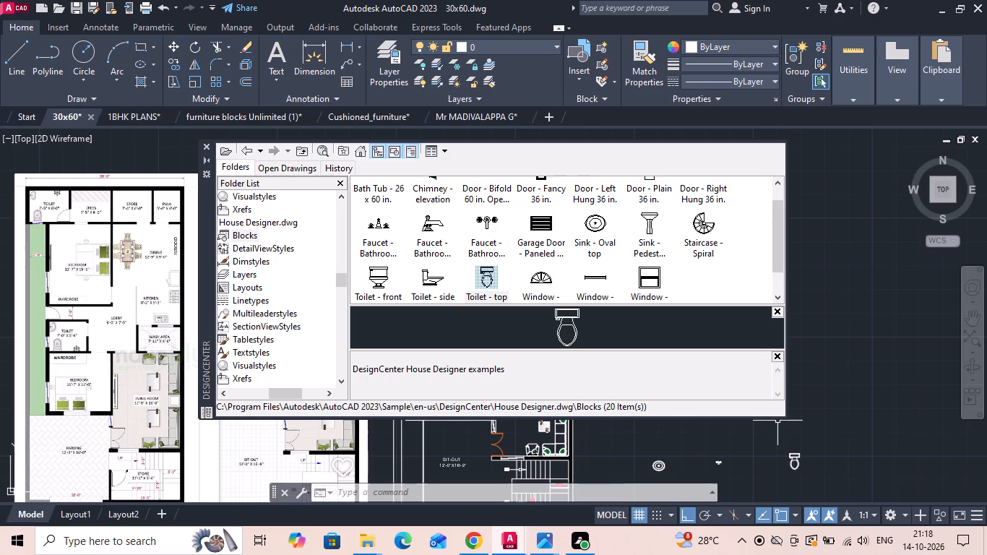
# Close DesignCenter.
pyautogui.click(210, 147)
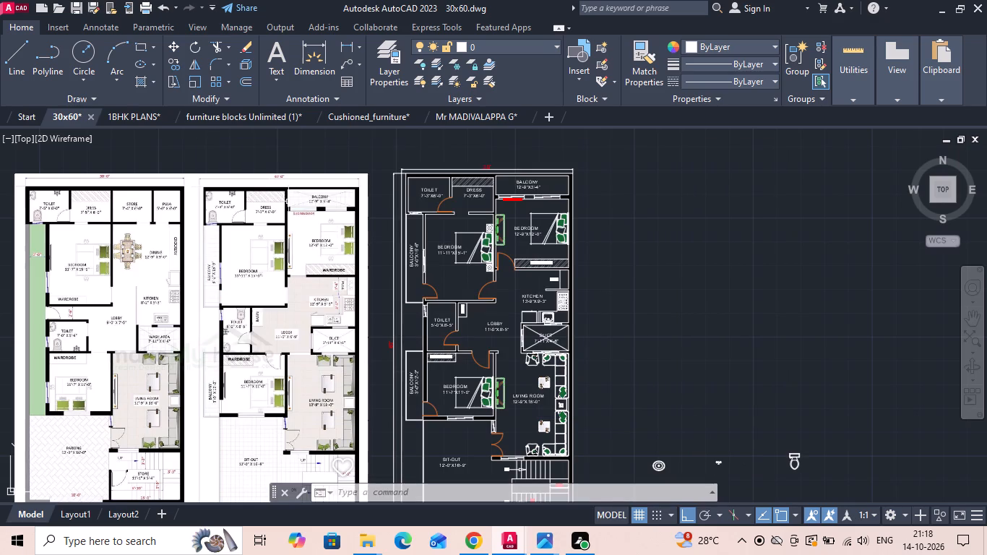
# Move the top-view faucet from beside the plan into the first floor 5'-0"X8'-5" toilet, below its label.
pyautogui.moveTo(641, 434); pyautogui.dragTo(621, 377, button='middle')
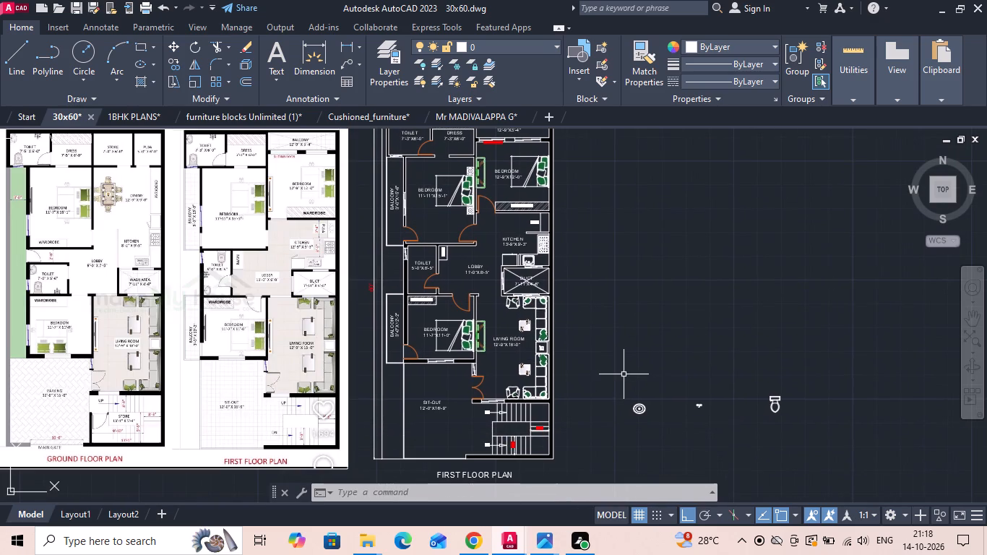
pyautogui.scroll(1, 741, 403)
pyautogui.moveTo(683, 428); pyautogui.dragTo(681, 419)
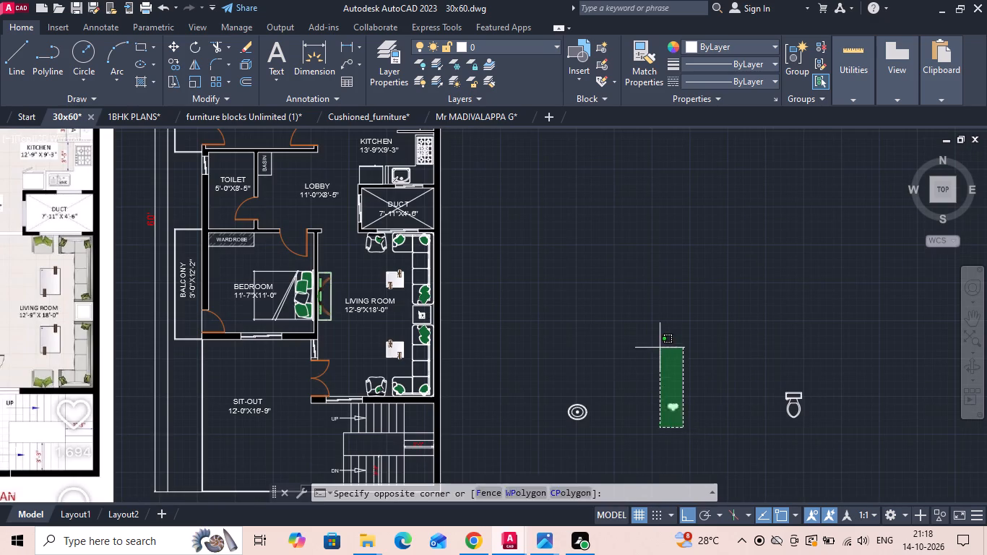
pyautogui.click(660, 348)
pyautogui.rightClick(659, 347)
pyautogui.click(705, 262)
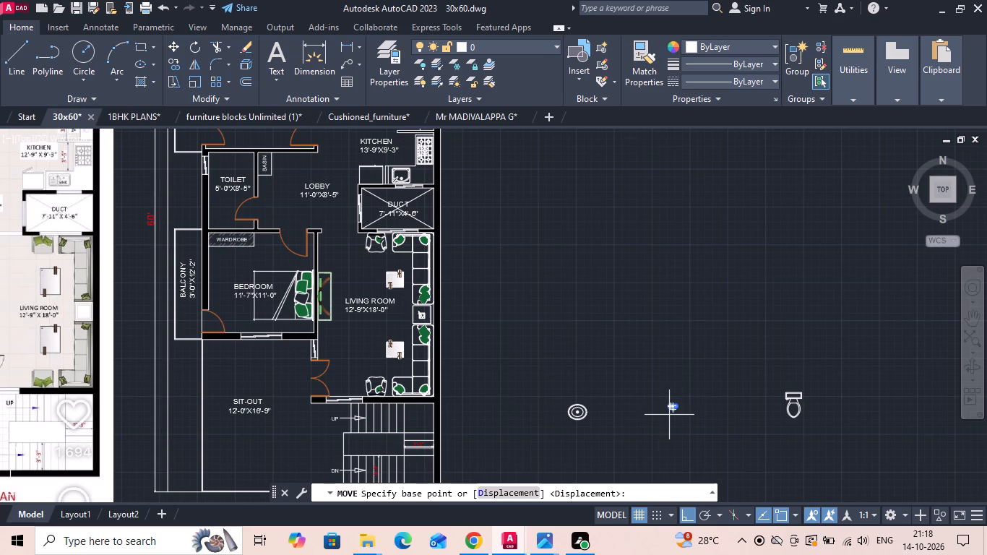
pyautogui.click(671, 409)
pyautogui.press('F8')
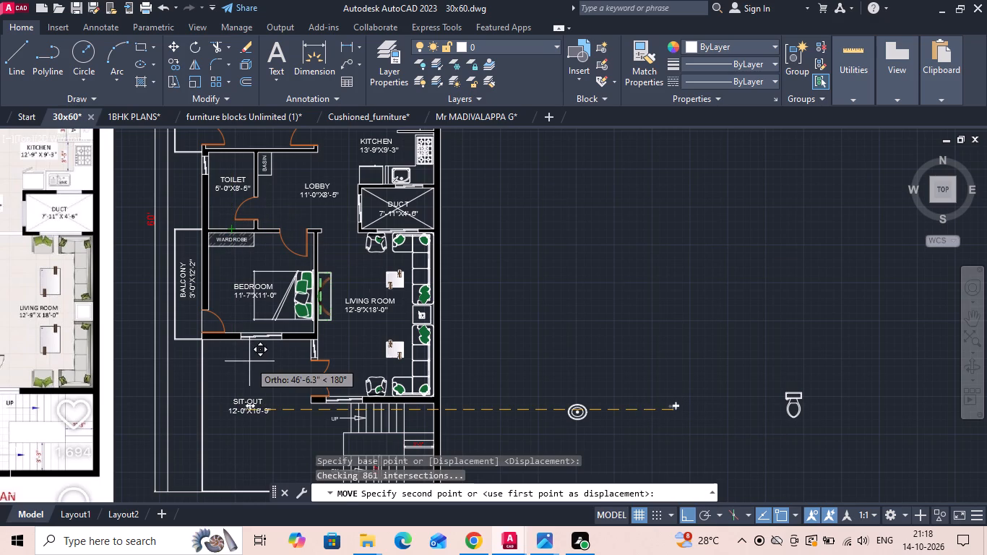
pyautogui.scroll(1, 221, 234)
pyautogui.moveTo(227, 214); pyautogui.dragTo(319, 363, button='middle')
pyautogui.scroll(-1, 329, 370)
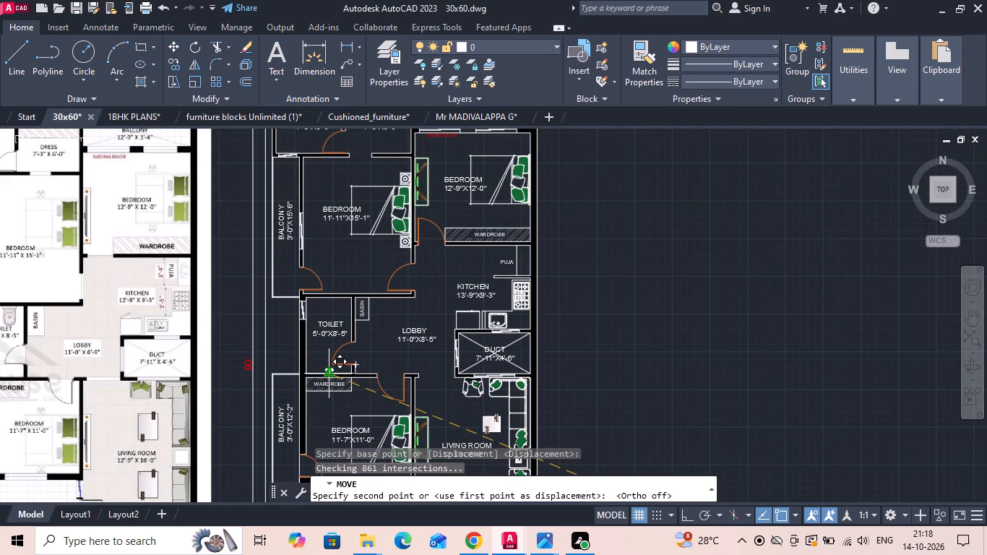
pyautogui.moveTo(327, 367); pyautogui.dragTo(499, 344, button='middle')
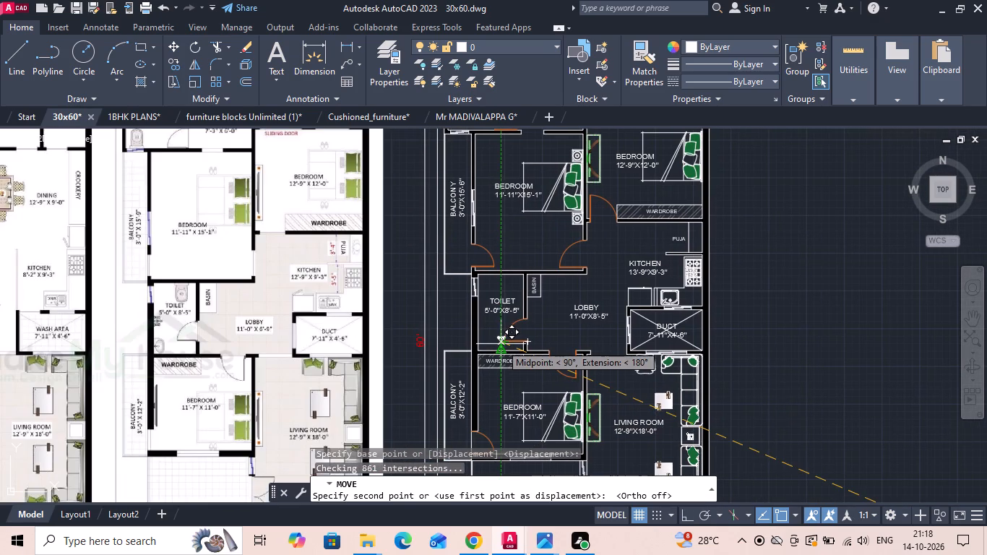
pyautogui.scroll(1, 499, 334)
pyautogui.scroll(-1, 507, 330)
pyautogui.scroll(1, 485, 319)
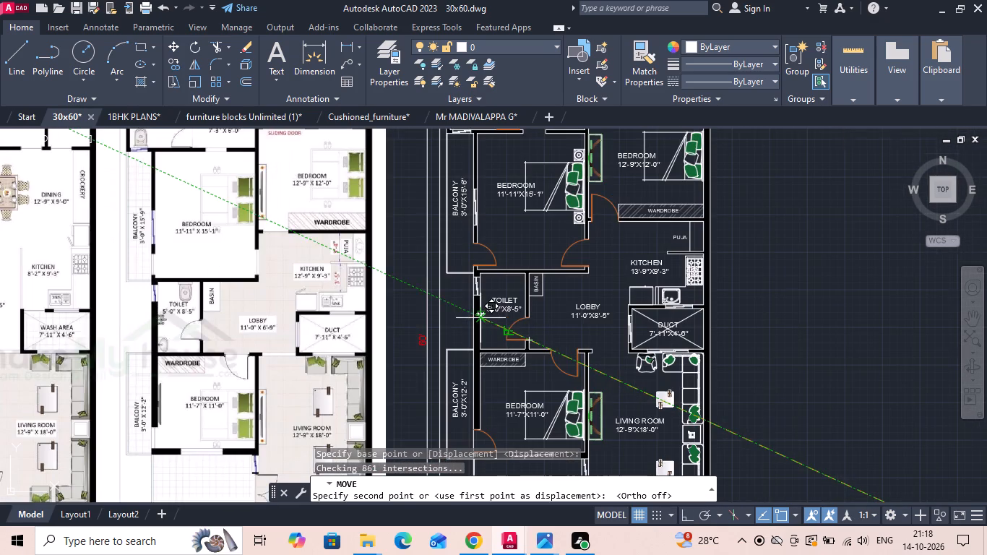
pyautogui.scroll(2, 485, 319)
pyautogui.click(494, 358)
pyautogui.press('Escape')
# Rotate the faucet in the 5'-0"X8'-5" toilet by 90 degrees so its spout points towards the door side.
pyautogui.click(504, 351)
pyautogui.click(496, 340)
pyautogui.rightClick(495, 339)
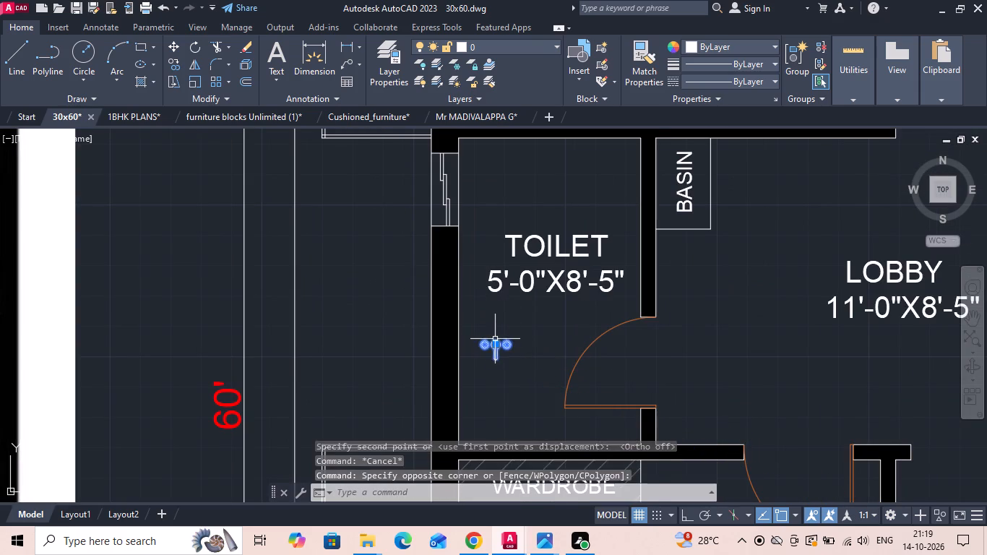
pyautogui.click(522, 308)
pyautogui.press('F8')
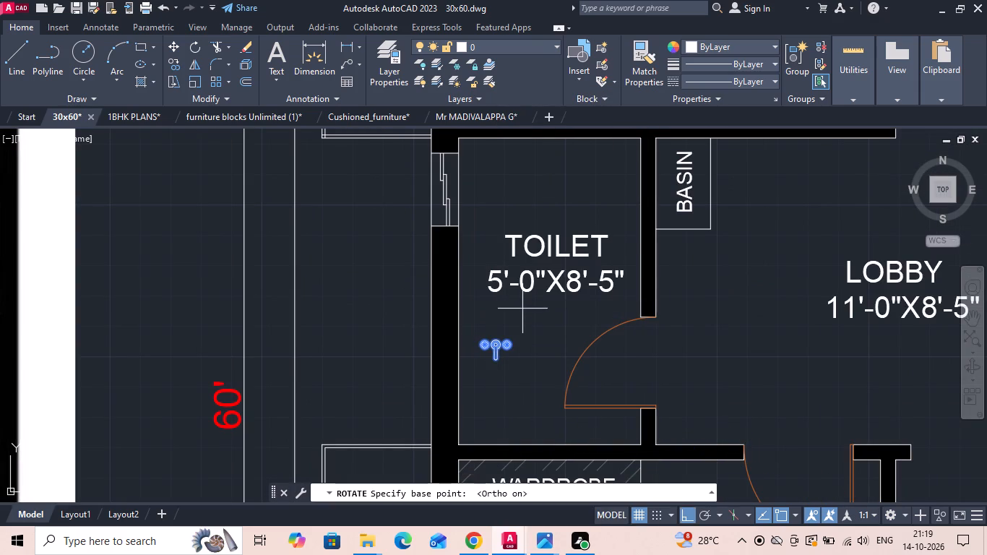
pyautogui.click(507, 340)
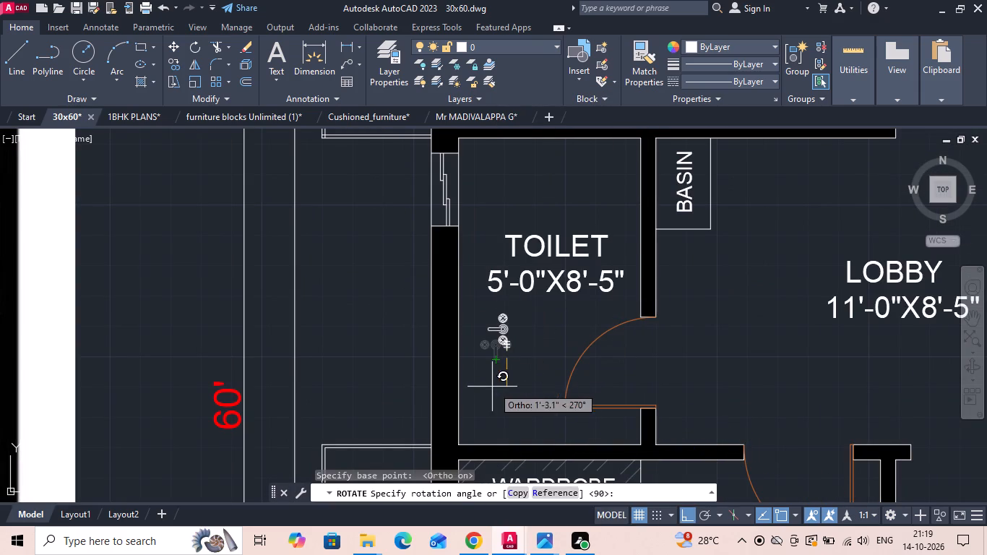
pyautogui.click(527, 207)
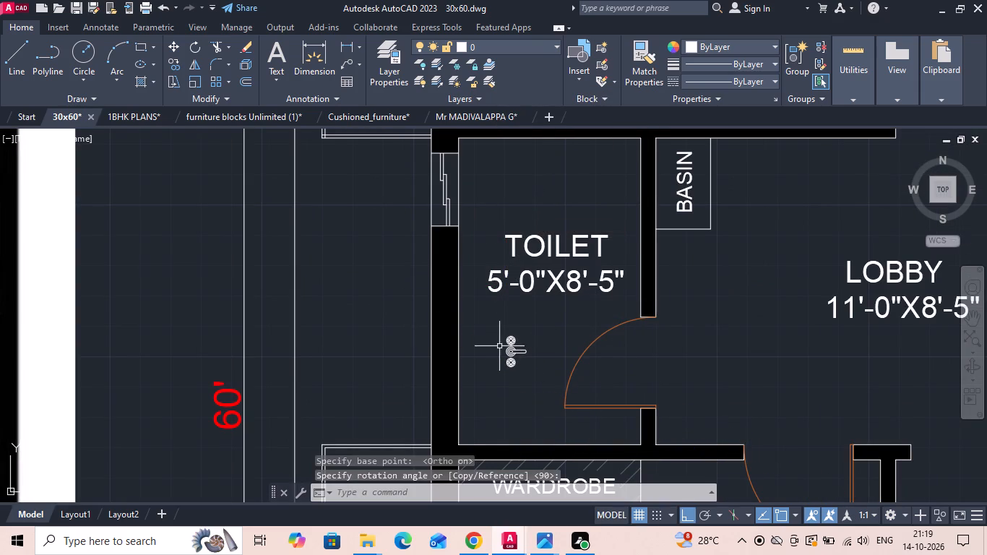
# Move the rotated faucet horizontally against the inner face of the toilet's outer wall.
pyautogui.click(506, 350)
pyautogui.rightClick(506, 348)
pyautogui.click(543, 259)
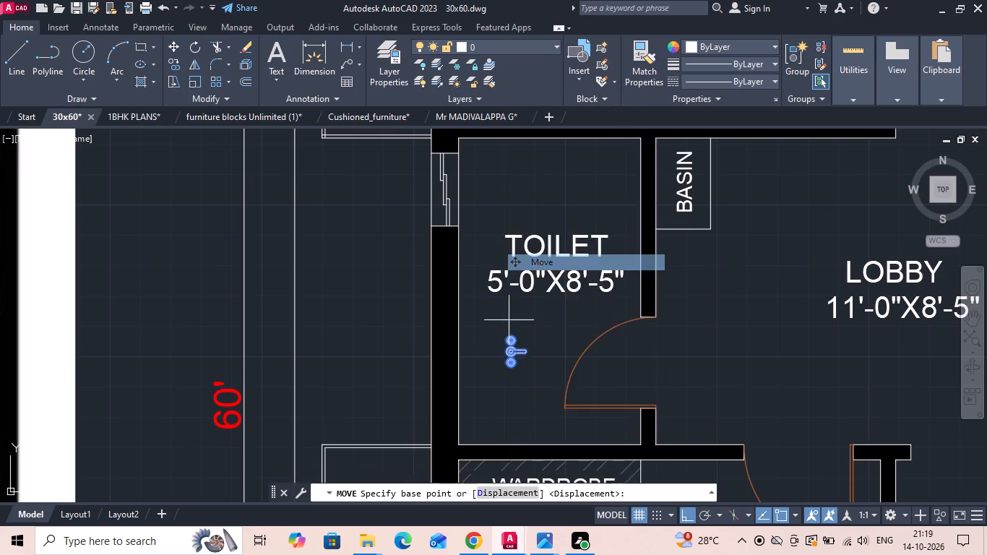
pyautogui.scroll(3, 504, 345)
pyautogui.click(510, 375)
pyautogui.scroll(-2, 475, 329)
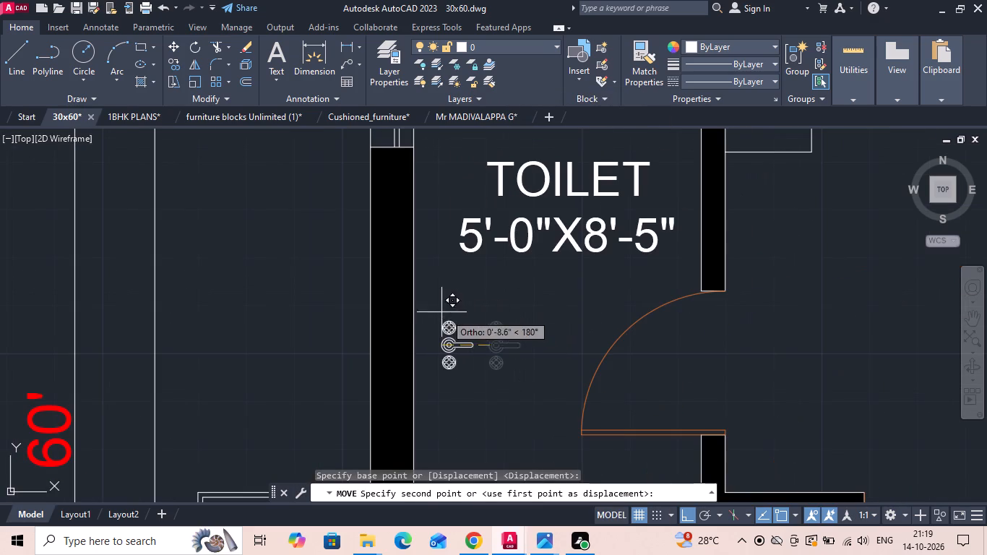
pyautogui.click(416, 304)
# Copy the oval sink from beside the plan into the 5'-0"X8'-5" toilet, below the faucet near the wardrobe-side wall.
pyautogui.scroll(-4, 465, 290)
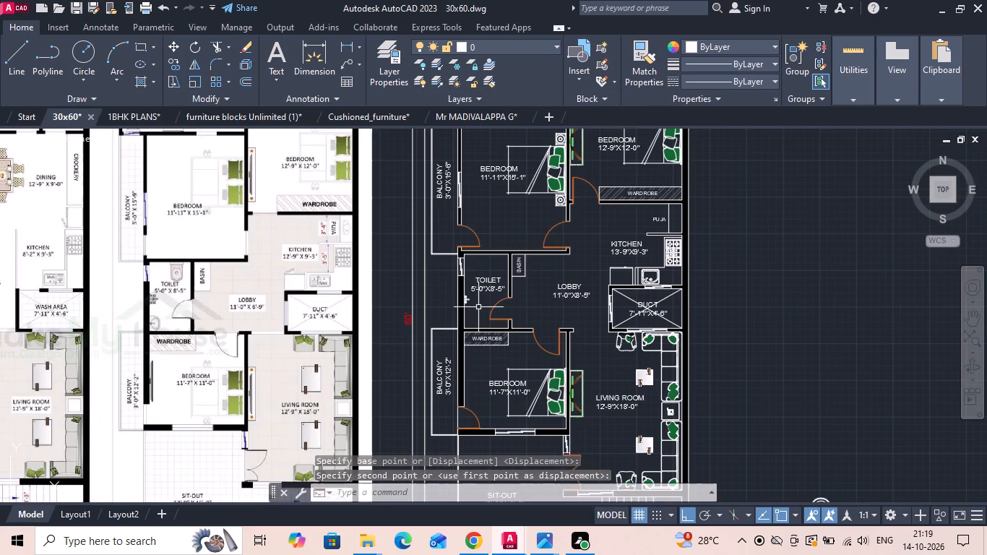
pyautogui.moveTo(518, 311); pyautogui.dragTo(434, 236, button='middle')
pyautogui.scroll(2, 740, 448)
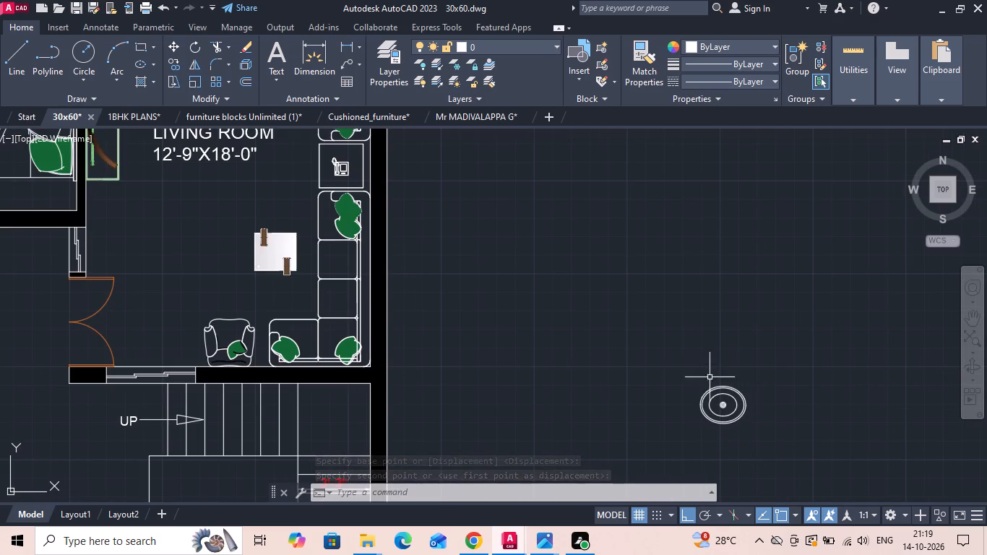
pyautogui.click(718, 392)
pyautogui.rightClick(718, 390)
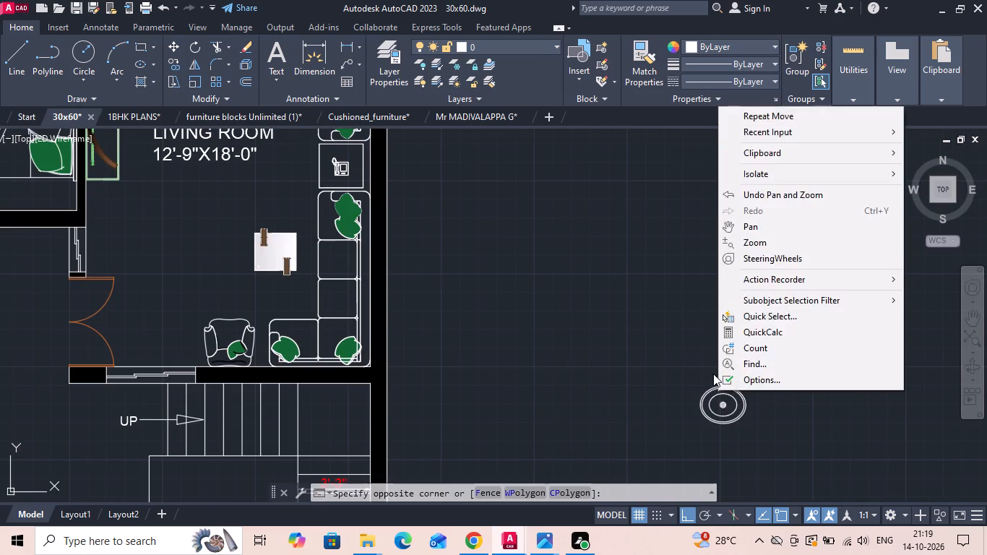
pyautogui.click(713, 374)
pyautogui.rightClick(713, 373)
pyautogui.click(747, 267)
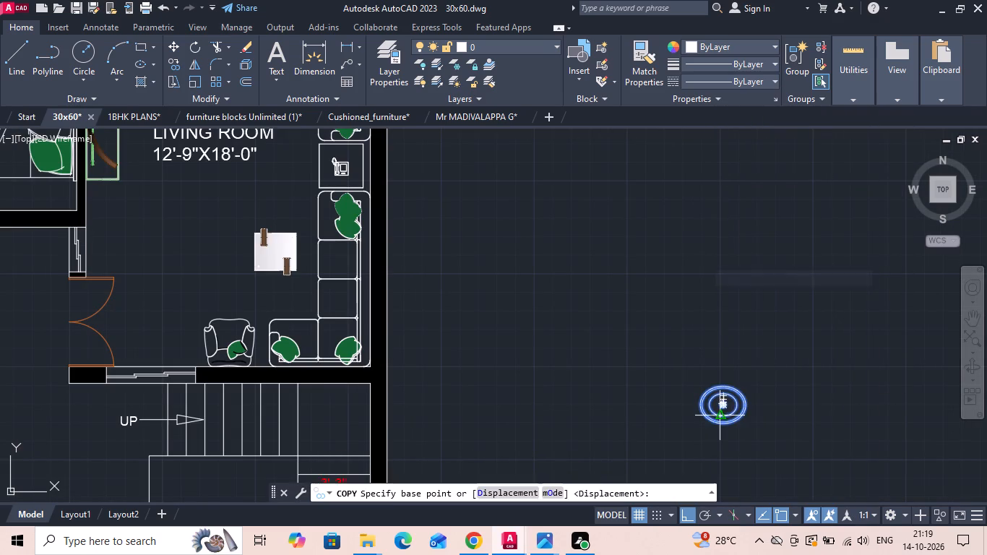
pyautogui.click(719, 416)
pyautogui.scroll(-2, 665, 369)
pyautogui.click(689, 512)
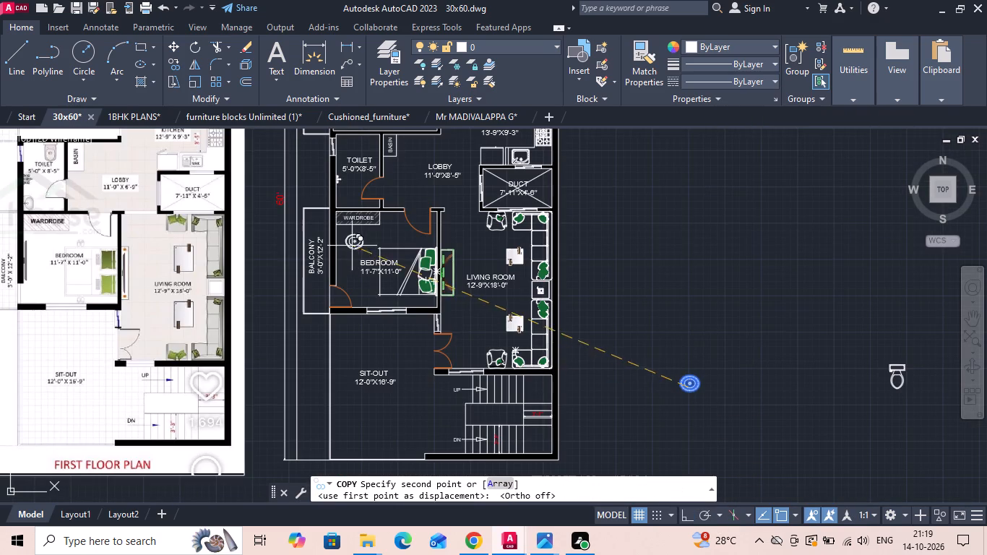
pyautogui.scroll(5, 353, 186)
pyautogui.scroll(-2, 298, 311)
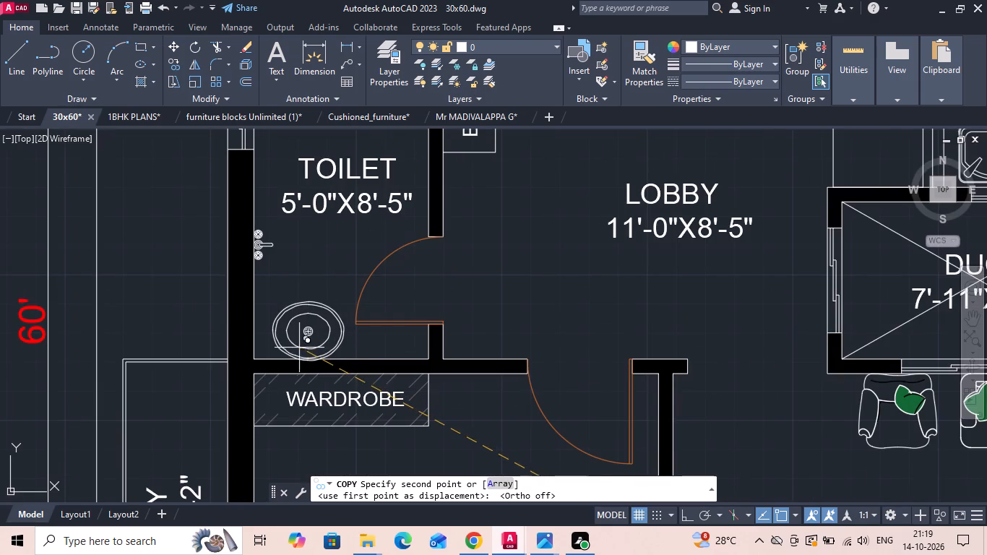
pyautogui.click(292, 339)
pyautogui.press('Escape')
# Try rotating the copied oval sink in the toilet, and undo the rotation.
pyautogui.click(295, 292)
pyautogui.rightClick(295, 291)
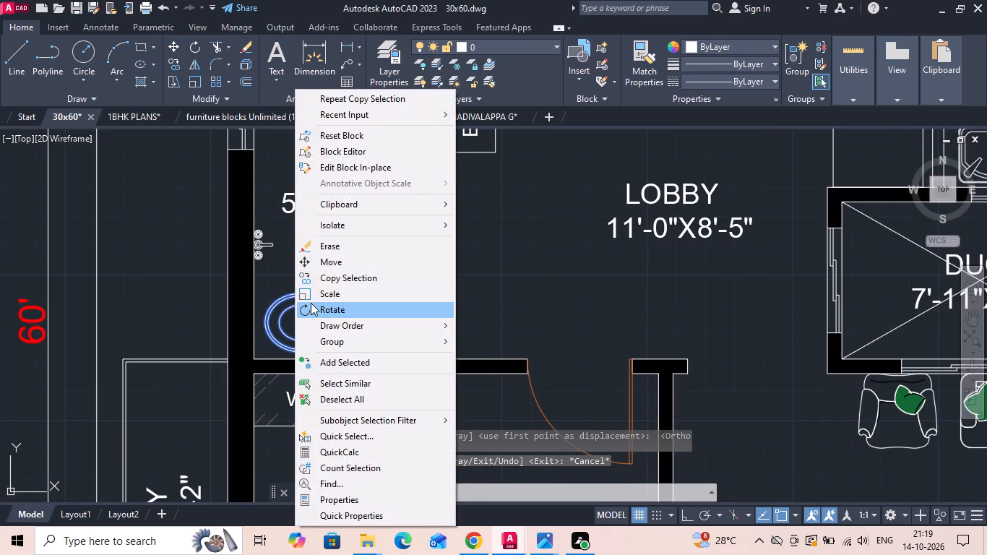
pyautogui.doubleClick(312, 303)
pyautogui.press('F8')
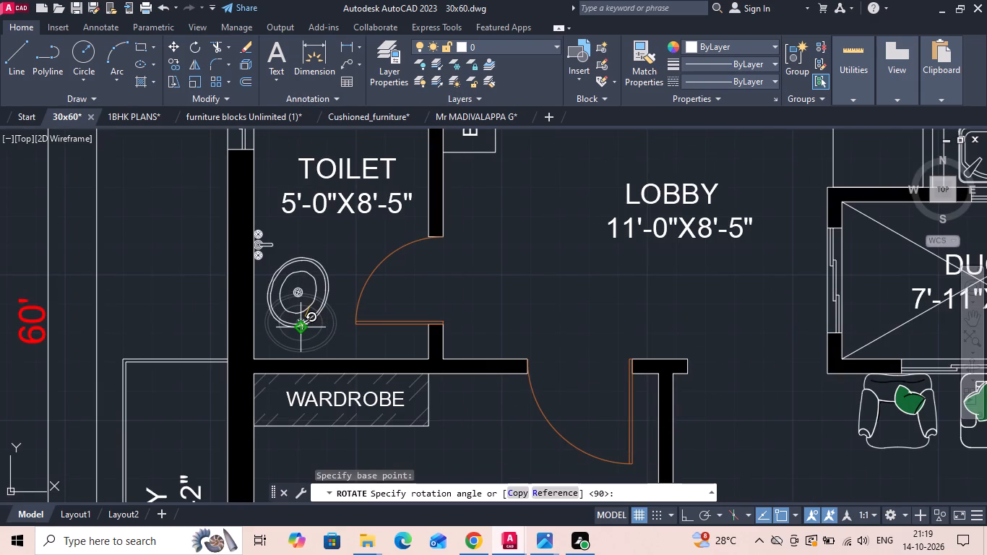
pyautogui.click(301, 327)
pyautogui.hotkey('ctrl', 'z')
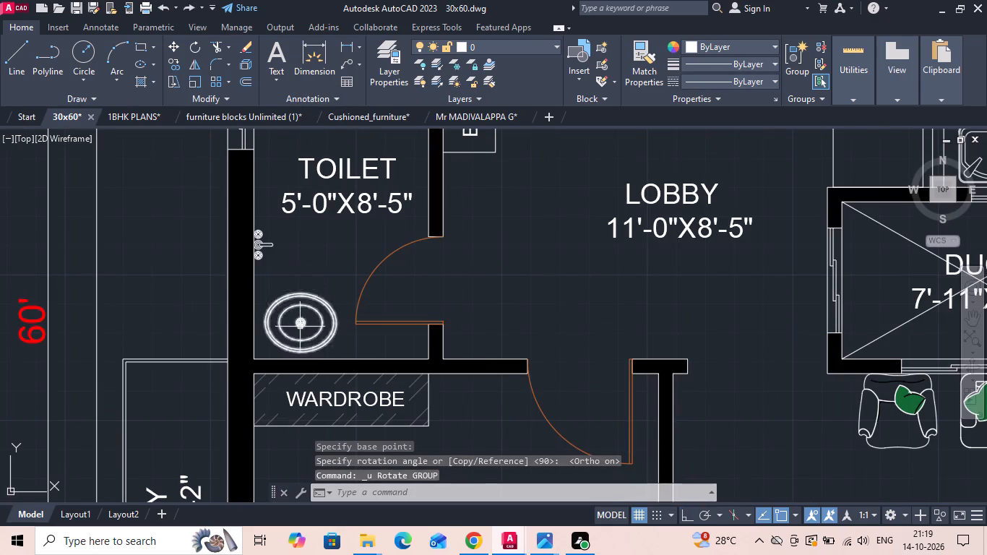
# Rotate the copied oval sink a quarter turn so its long axis runs parallel to the toilet's outer wall.
pyautogui.scroll(1, 300, 326)
pyautogui.click(301, 313)
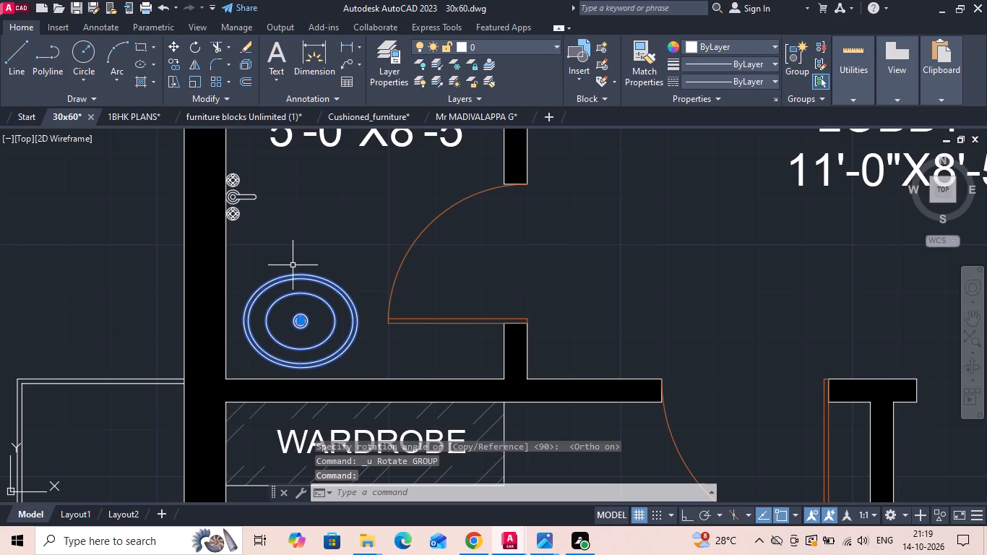
pyautogui.rightClick(292, 264)
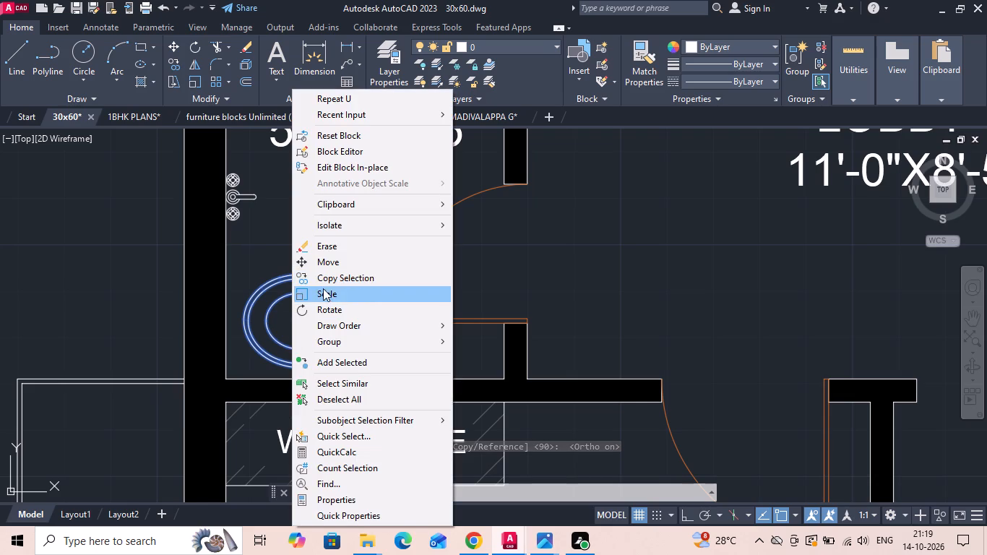
pyautogui.click(327, 311)
pyautogui.press('F8')
pyautogui.click(327, 291)
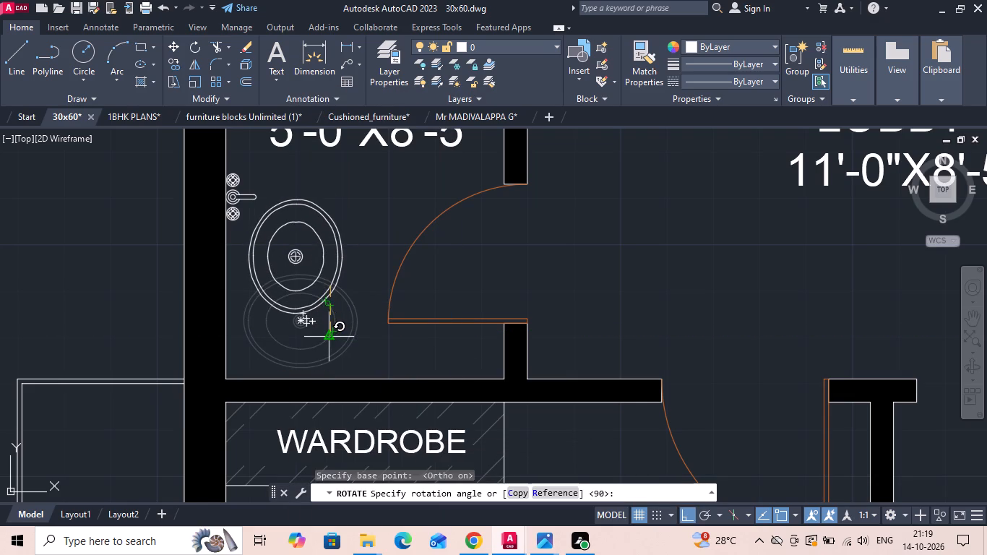
pyautogui.click(352, 433)
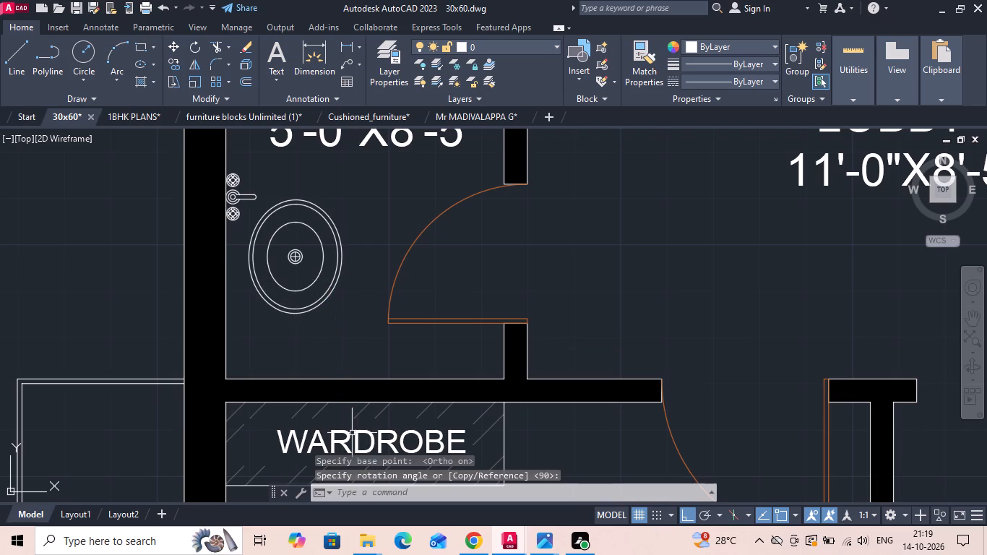
# Move the rotated sink into the toilet's corner, touching both the wardrobe-side wall and the outer wall.
pyautogui.moveTo(341, 317); pyautogui.dragTo(338, 309)
pyautogui.click(319, 271)
pyautogui.rightClick(319, 271)
pyautogui.click(343, 267)
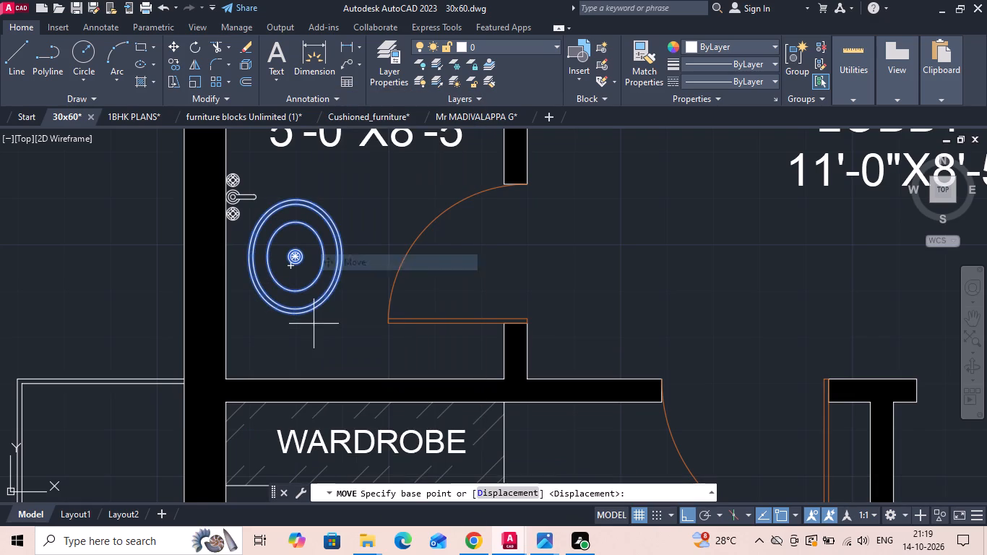
pyautogui.click(293, 317)
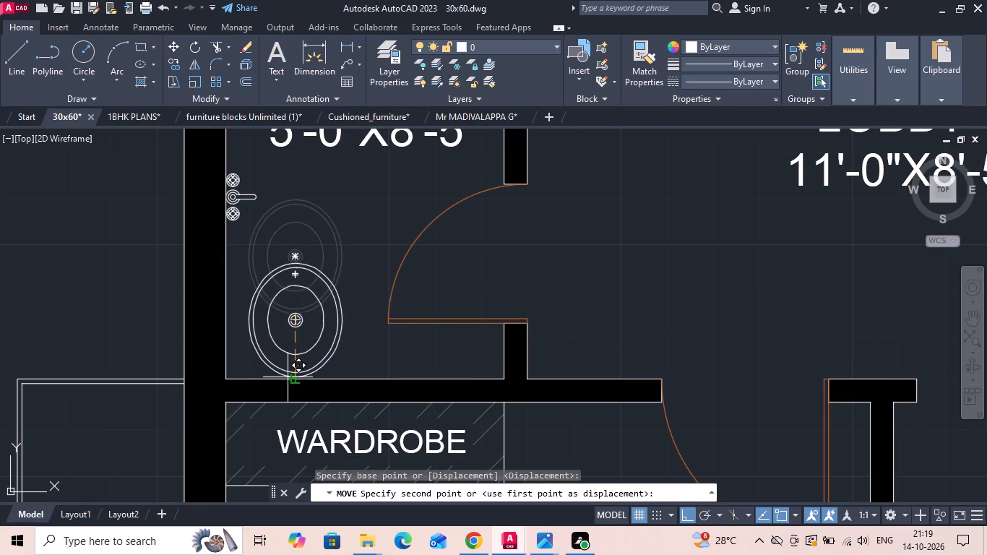
pyautogui.click(292, 382)
pyautogui.click(268, 320)
pyautogui.rightClick(266, 306)
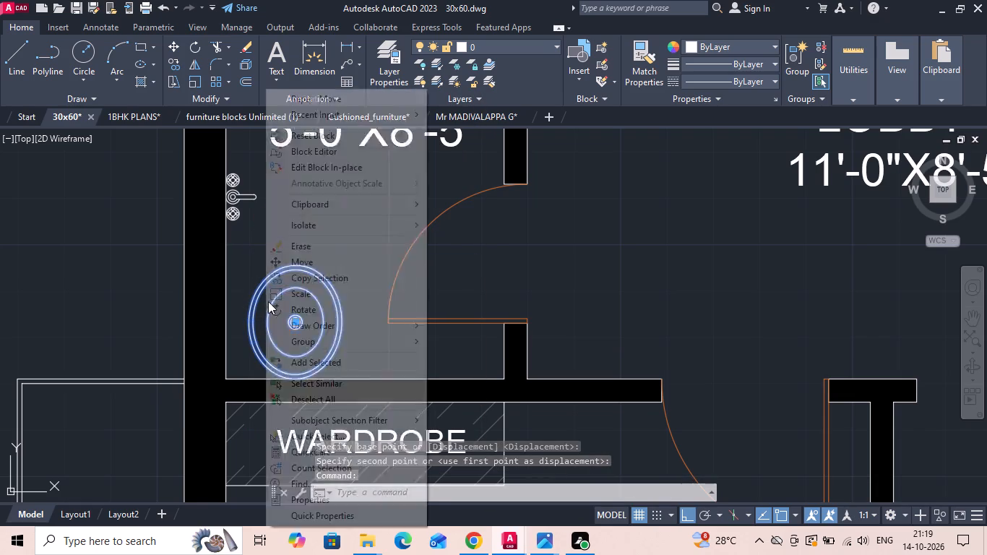
pyautogui.click(298, 264)
pyautogui.click(247, 326)
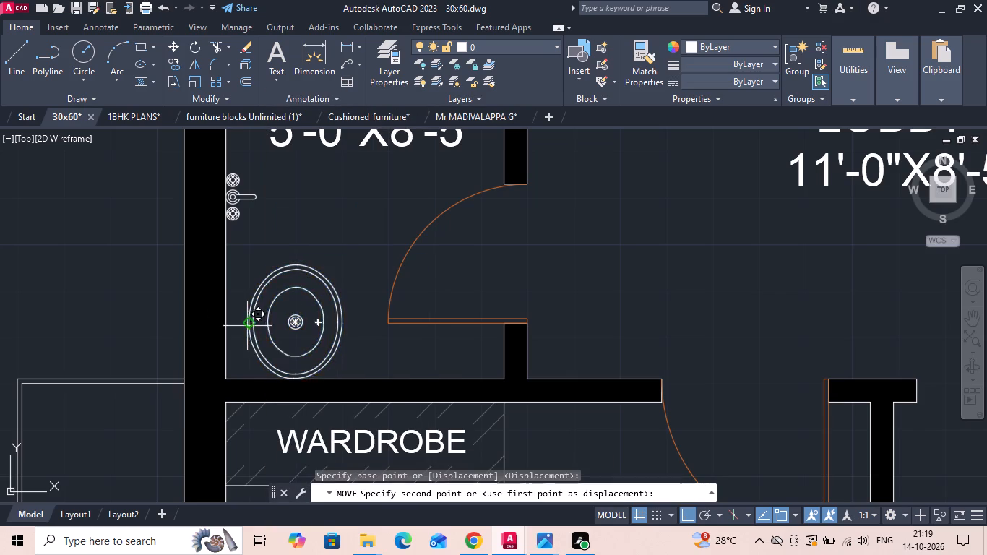
pyautogui.click(225, 327)
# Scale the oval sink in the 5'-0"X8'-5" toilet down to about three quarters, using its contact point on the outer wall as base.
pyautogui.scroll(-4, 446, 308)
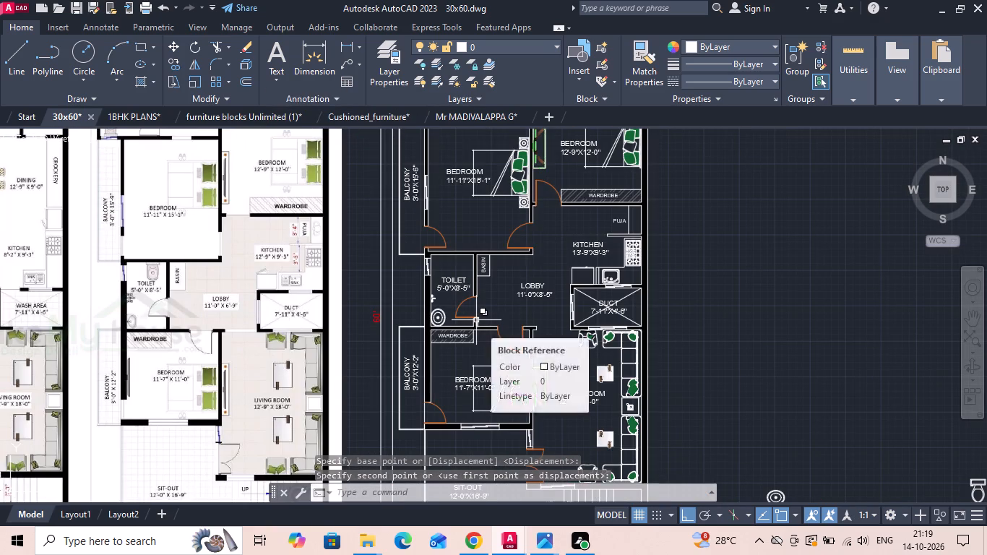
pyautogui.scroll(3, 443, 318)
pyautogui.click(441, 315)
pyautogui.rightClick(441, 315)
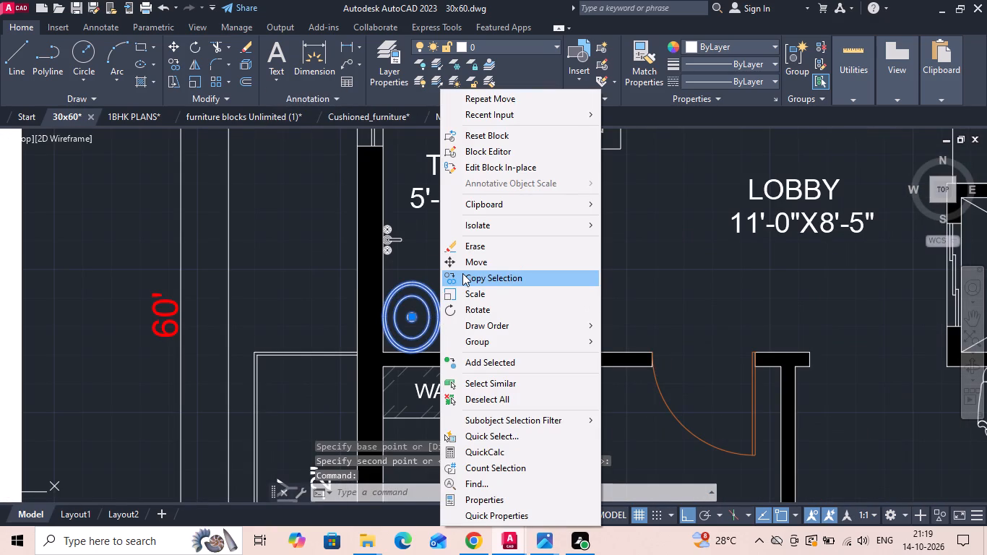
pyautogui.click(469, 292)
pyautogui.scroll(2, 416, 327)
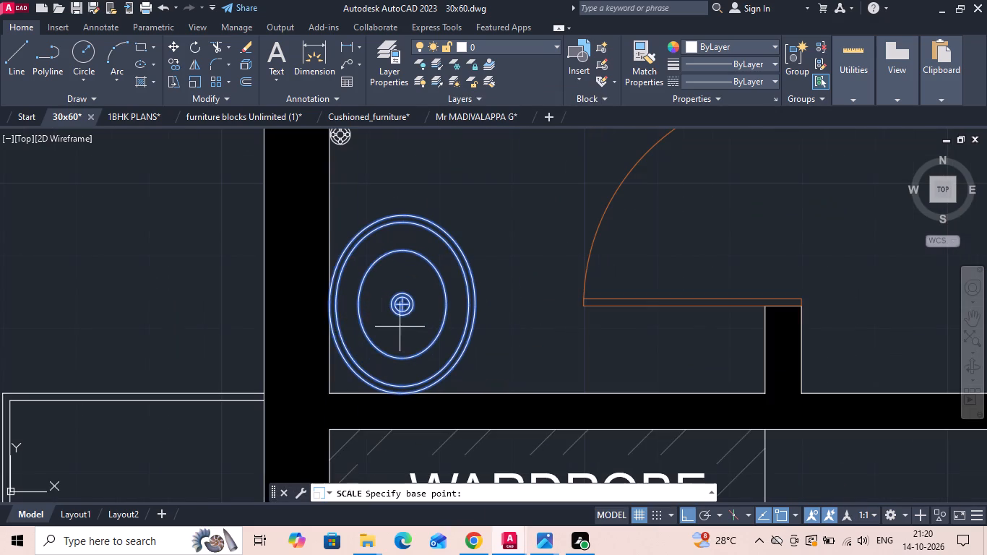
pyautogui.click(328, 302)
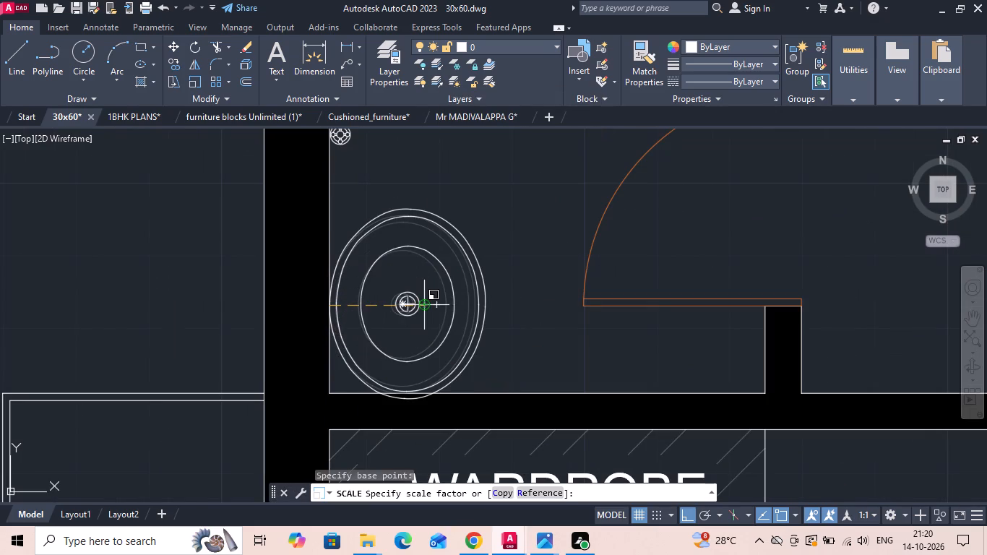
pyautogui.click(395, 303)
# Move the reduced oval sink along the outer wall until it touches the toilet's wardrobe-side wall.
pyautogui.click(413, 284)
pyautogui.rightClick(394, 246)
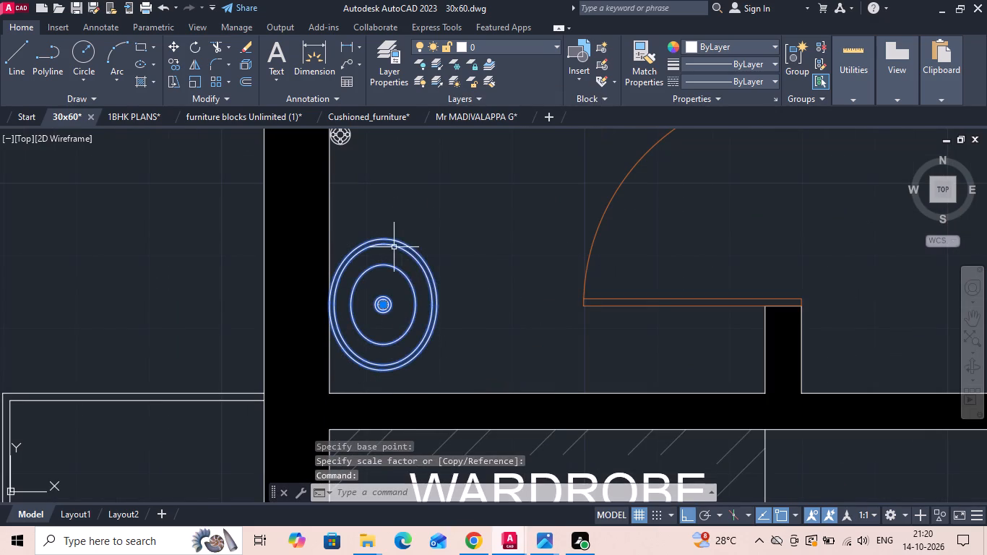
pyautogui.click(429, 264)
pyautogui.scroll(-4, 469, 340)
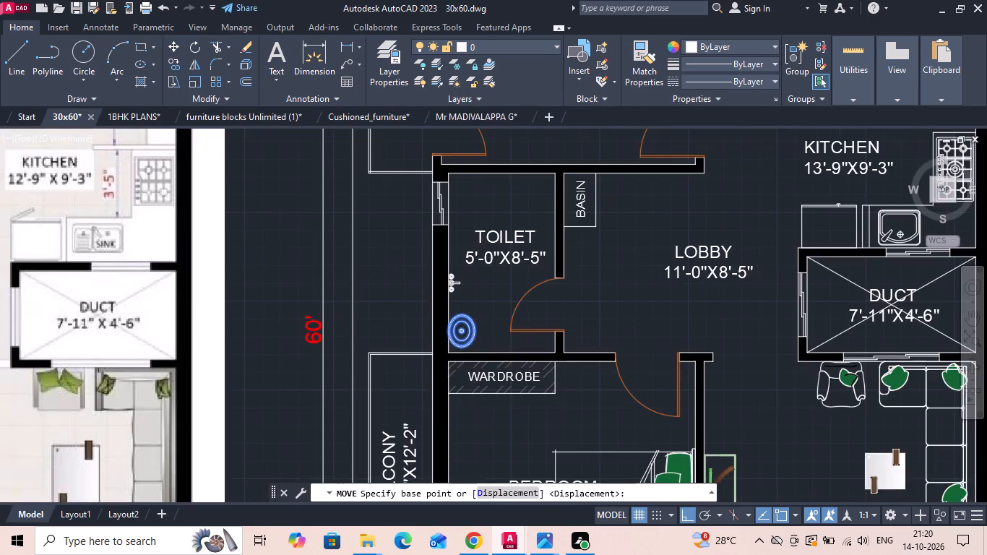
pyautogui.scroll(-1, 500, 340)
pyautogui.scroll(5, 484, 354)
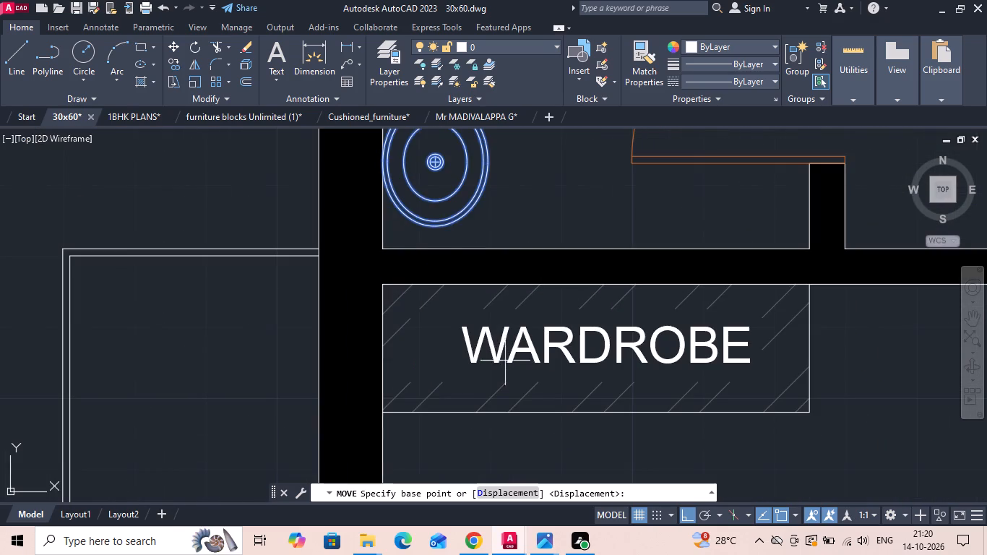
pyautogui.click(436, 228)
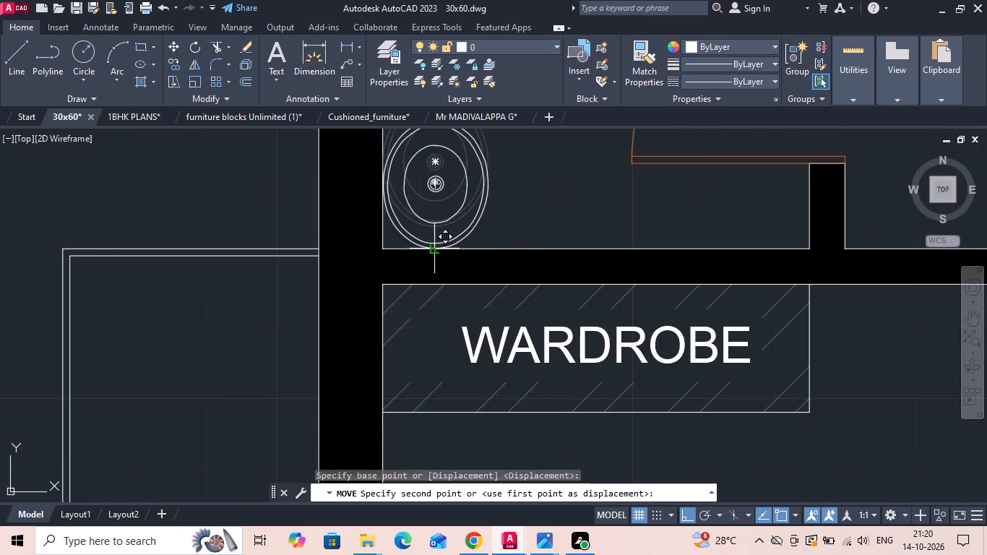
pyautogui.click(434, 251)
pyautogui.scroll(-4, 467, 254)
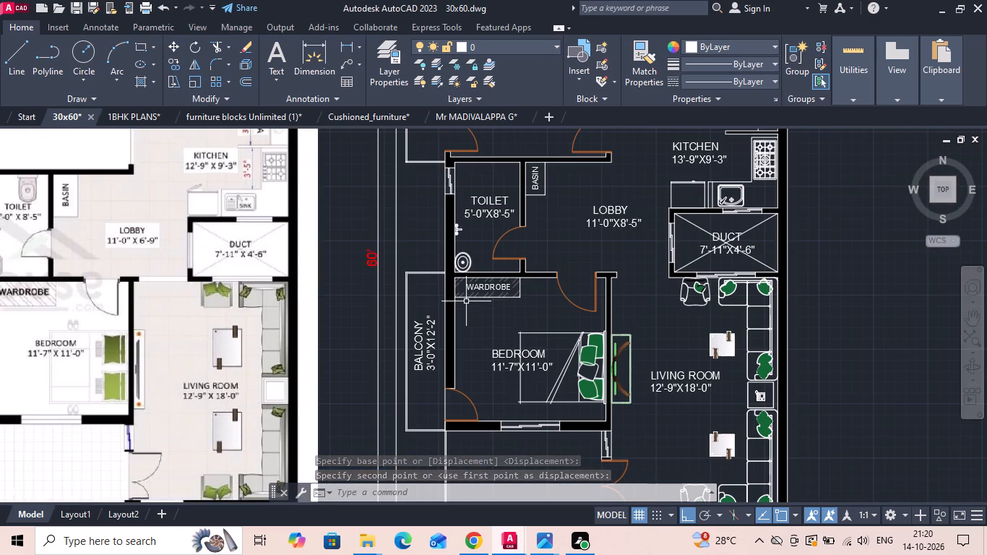
# Save the 30x60 drawing.
pyautogui.hotkey('ctrl', 's')
# Look through the 1BHK PLANS drawing and the other open house plan for usable bathroom fixtures.
pyautogui.click(134, 113)
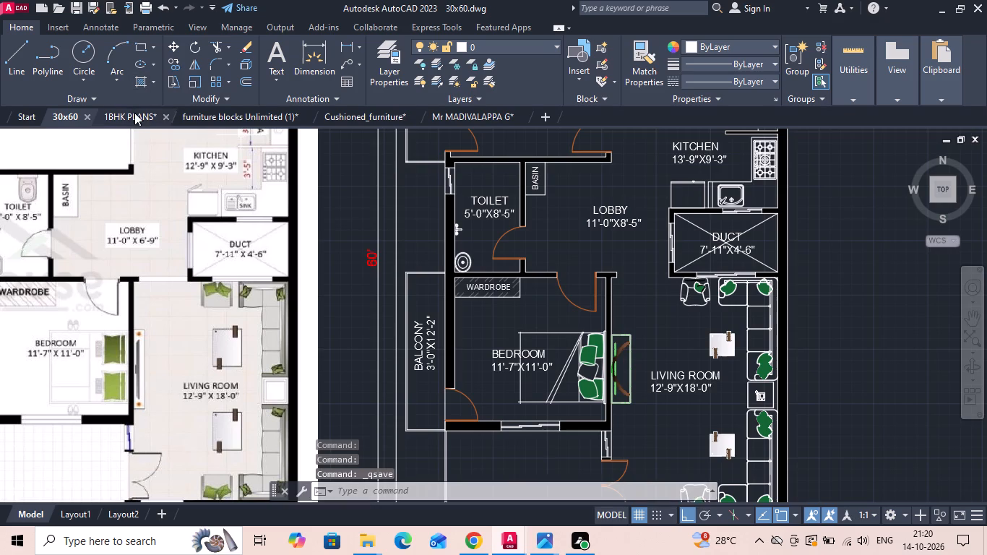
pyautogui.scroll(2, 410, 301)
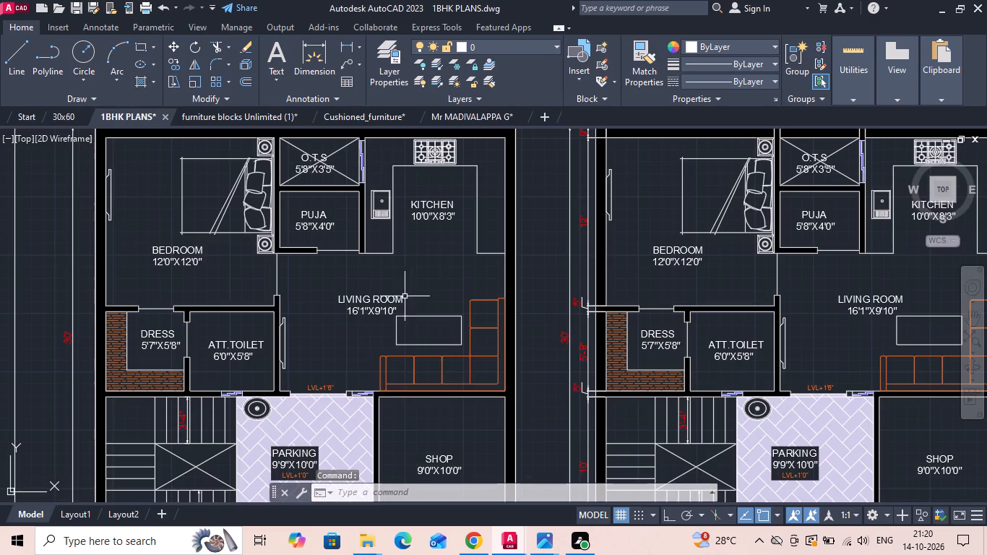
pyautogui.scroll(-3, 207, 283)
pyautogui.scroll(1, 617, 261)
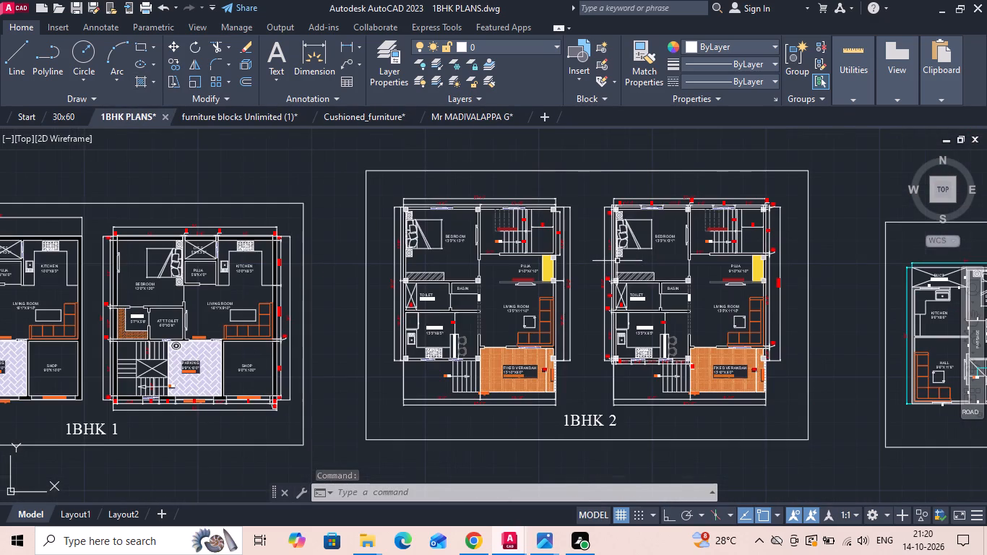
pyautogui.scroll(2, 624, 337)
pyautogui.scroll(-2, 426, 326)
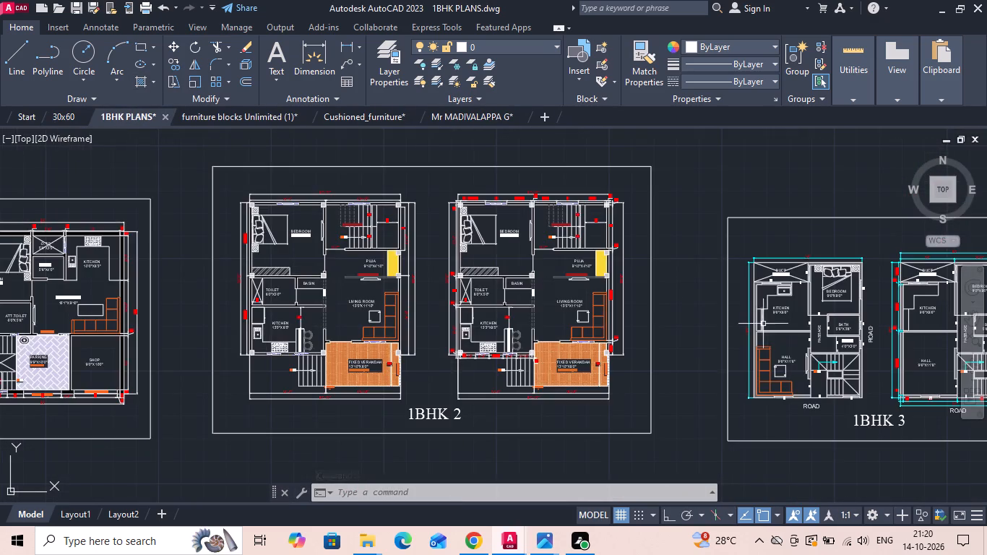
pyautogui.scroll(2, 765, 311)
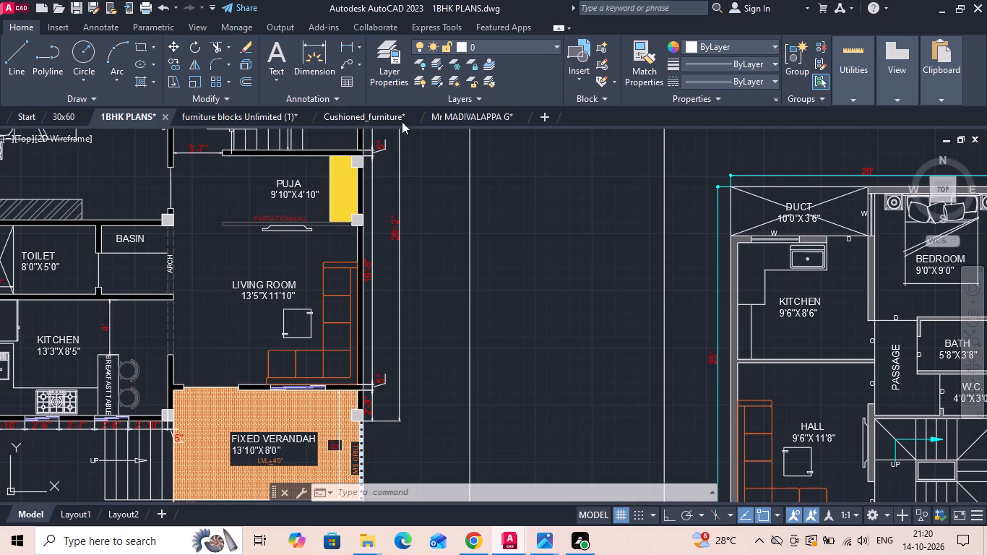
pyautogui.click(464, 119)
pyautogui.scroll(-2, 485, 216)
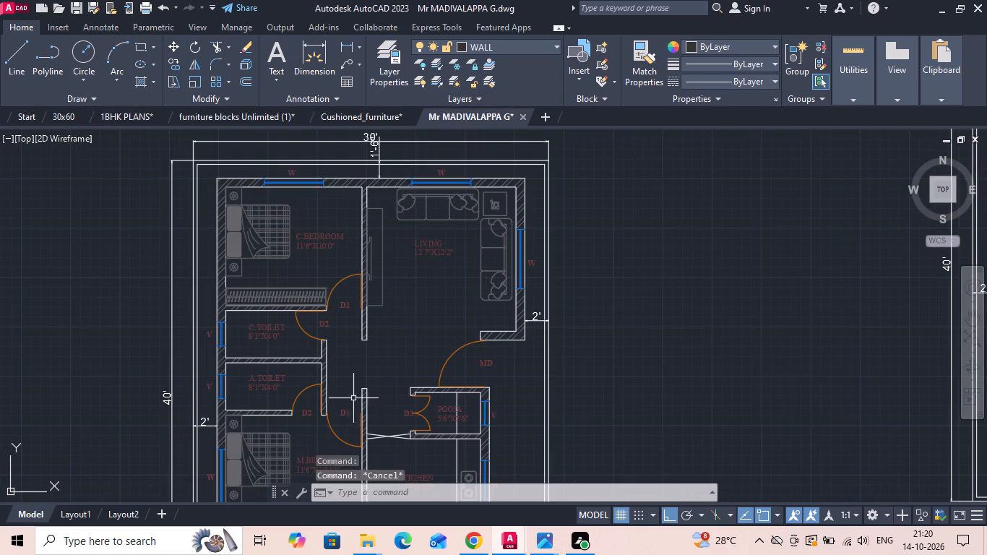
pyautogui.moveTo(309, 421); pyautogui.dragTo(315, 326, button='middle')
pyautogui.scroll(-2, 473, 332)
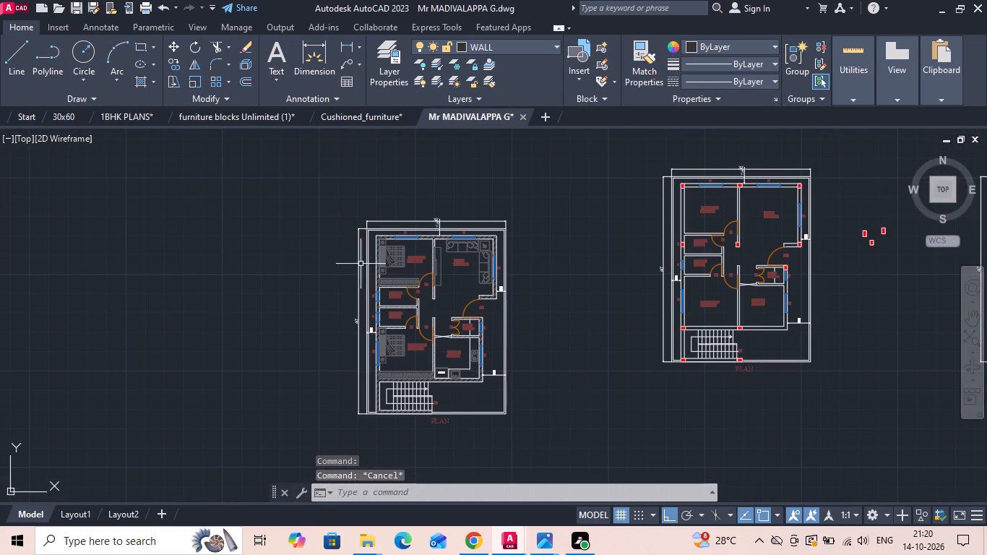
# Open the recent NORTH drawing and copy the washbasin and the four-knob appliance block near the store.
pyautogui.click(11, 10)
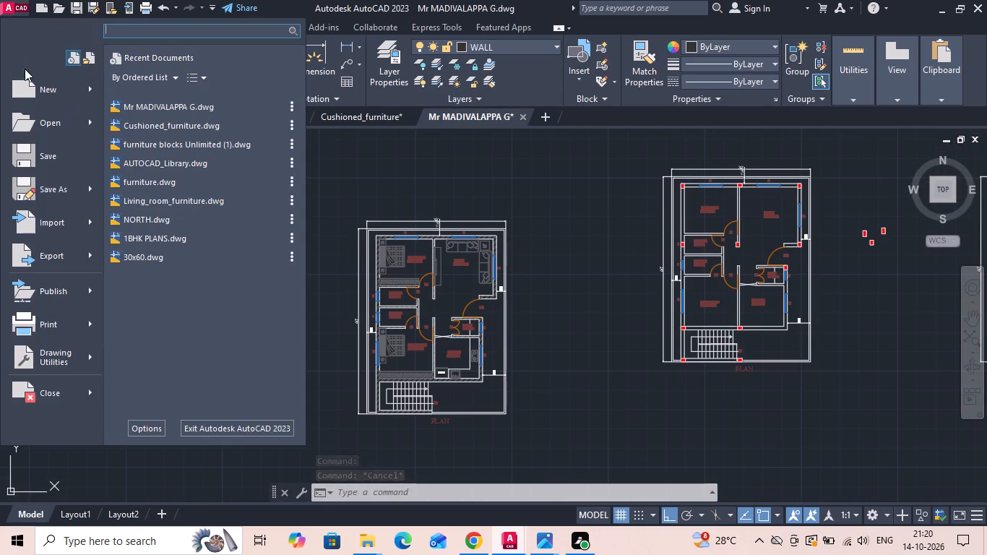
pyautogui.click(124, 223)
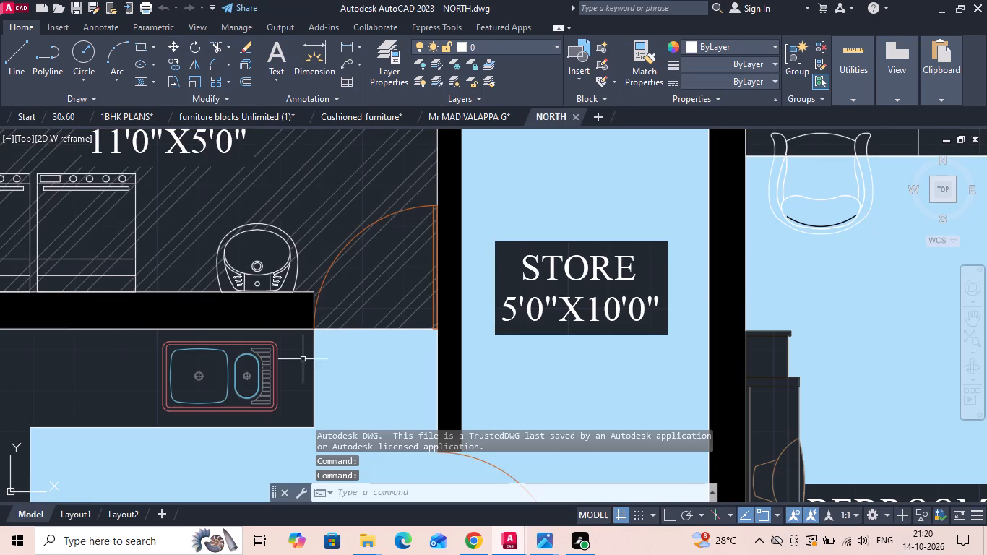
pyautogui.click(260, 264)
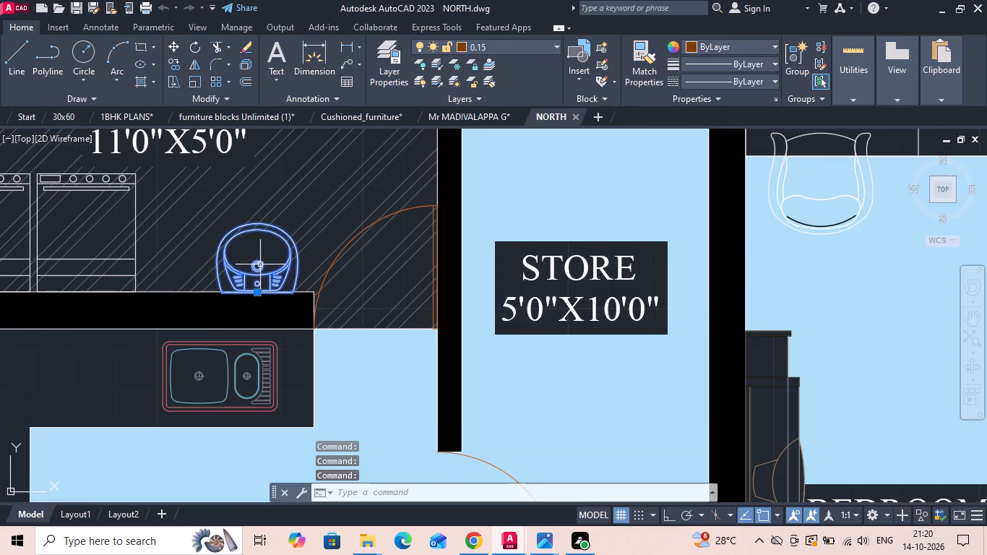
pyautogui.hotkey('ctrl', 'c')
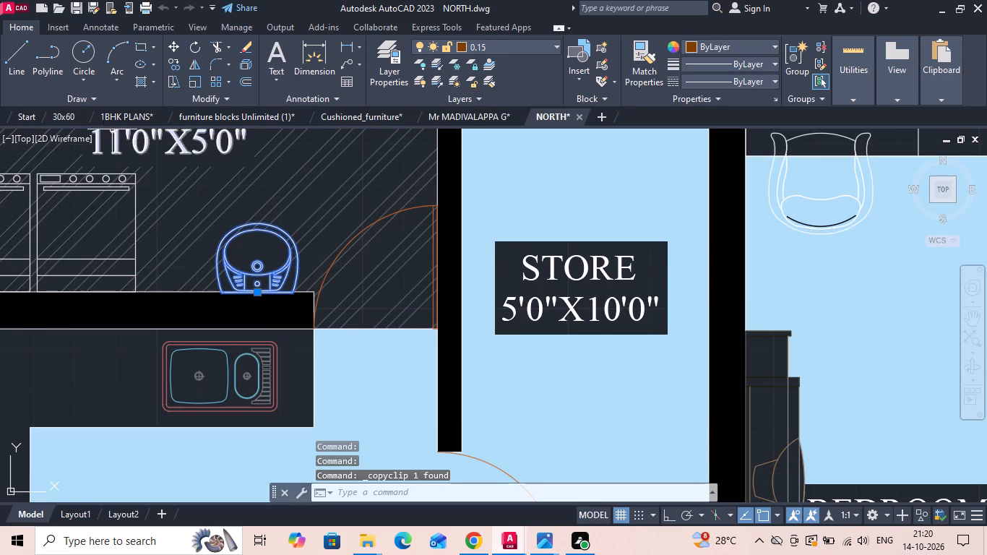
pyautogui.scroll(1, 89, 178)
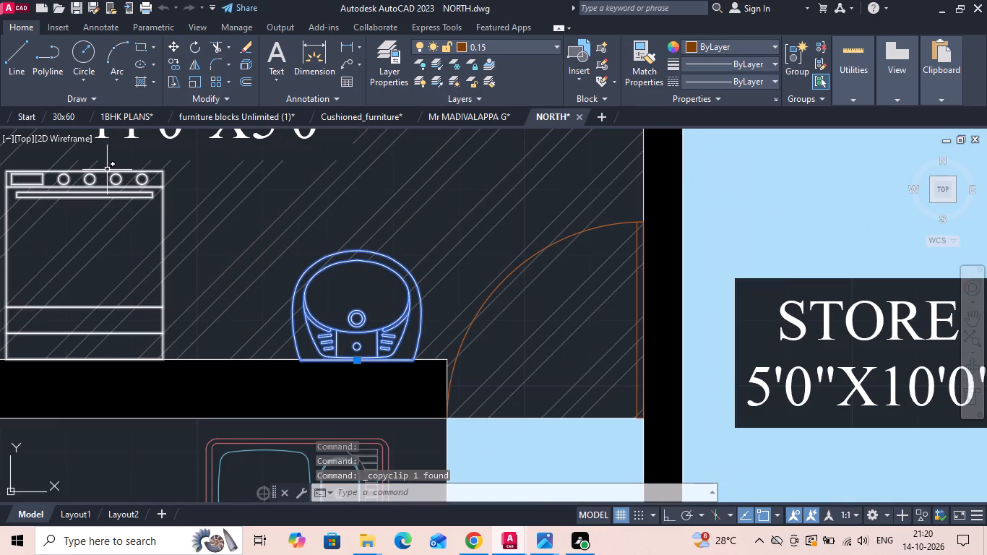
pyautogui.click(107, 170)
pyautogui.hotkey('ctrl', 'c')
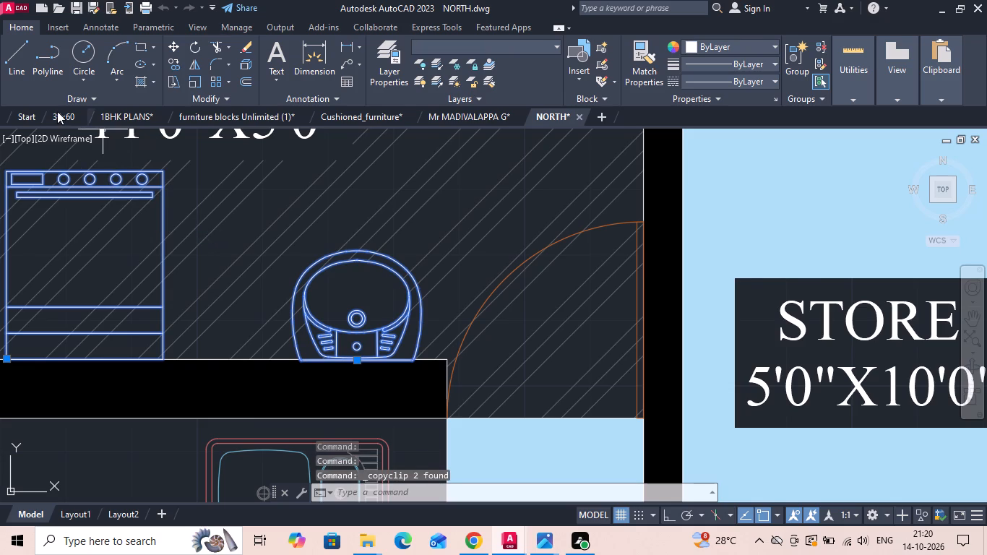
# Paste the copied washbasin and appliance into the 30x60 first floor plan, at the wall above the lower bedroom's wardrobe.
pyautogui.click(57, 111)
pyautogui.hotkey('ctrl', 'v')
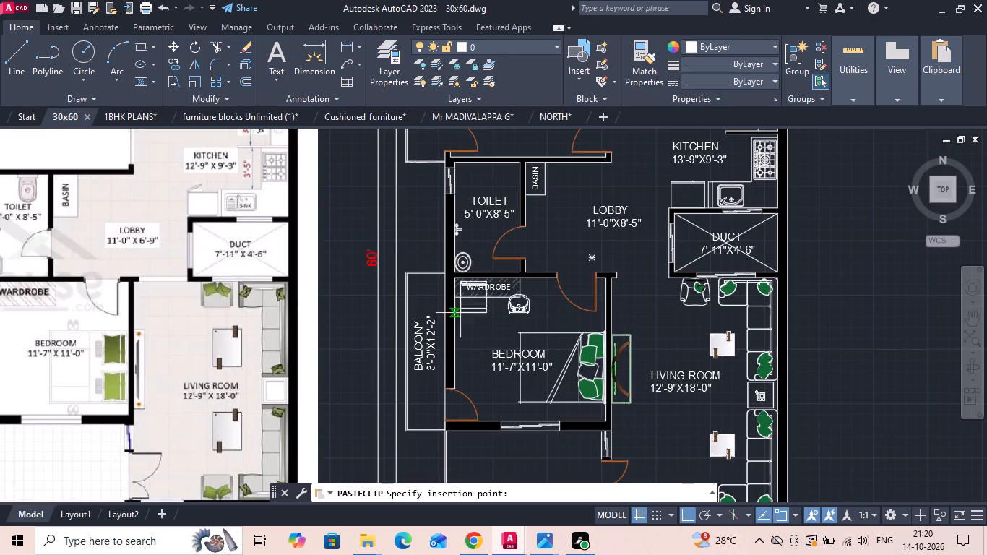
pyautogui.scroll(2, 489, 278)
pyautogui.click(489, 275)
# Delete the oval sink from the corner of the first floor's 5'-0"X8'-5" toilet.
pyautogui.click(406, 234)
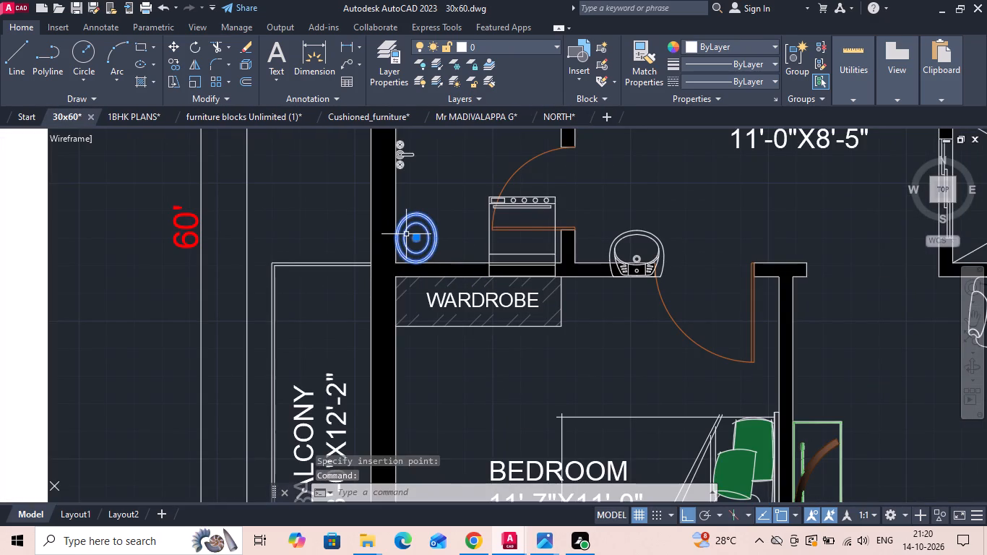
pyautogui.press('Delete')
# Move the pasted appliance to the ground floor's 7'-11"X4'-6" wash area, against the living-room-side wall near the outer wall.
pyautogui.click(538, 203)
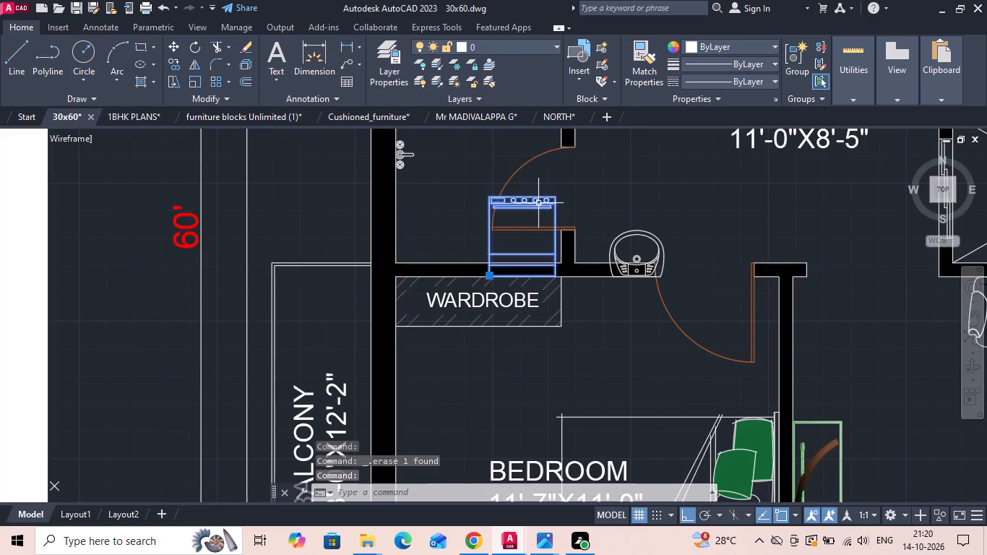
pyautogui.rightClick(538, 203)
pyautogui.click(571, 267)
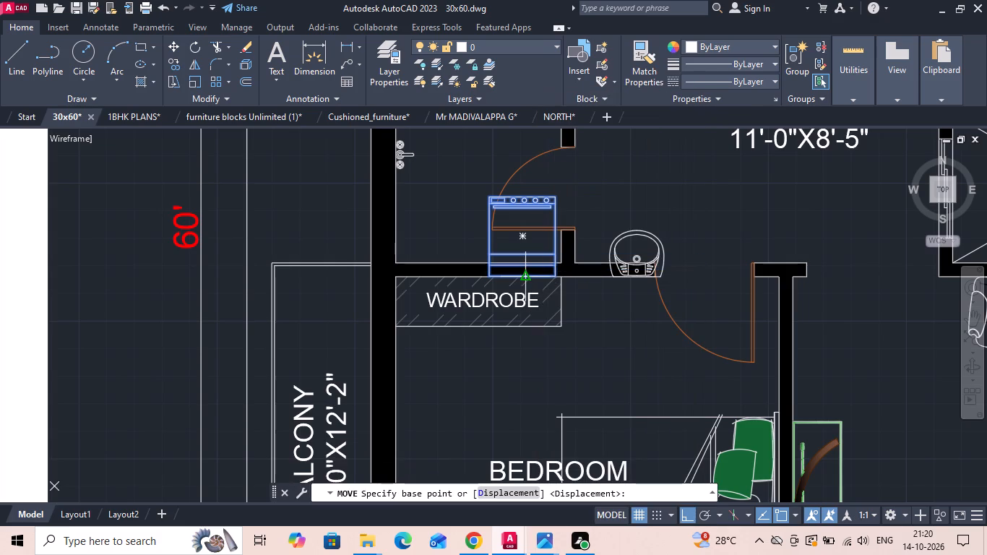
pyautogui.click(523, 275)
pyautogui.scroll(-5, 616, 259)
pyautogui.scroll(2, 413, 257)
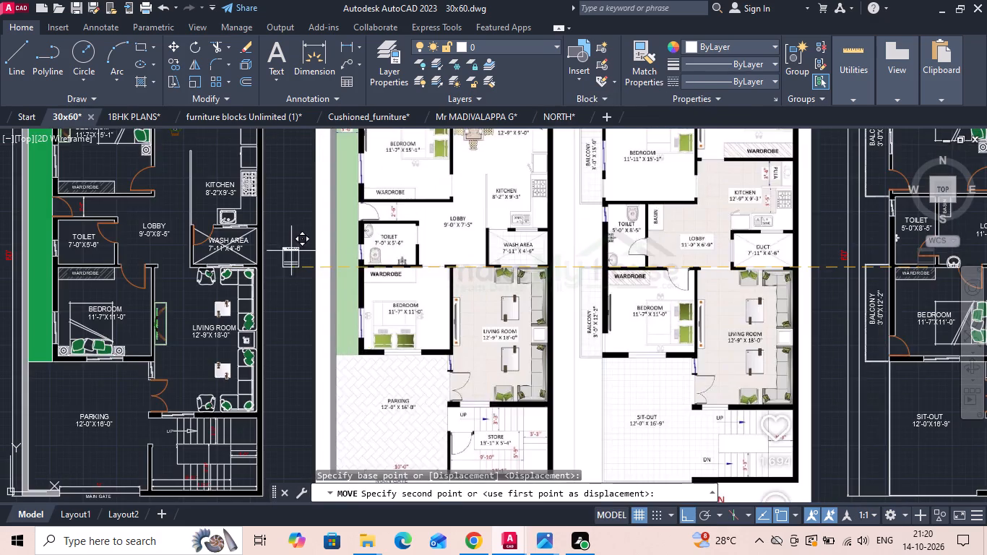
pyautogui.scroll(3, 210, 251)
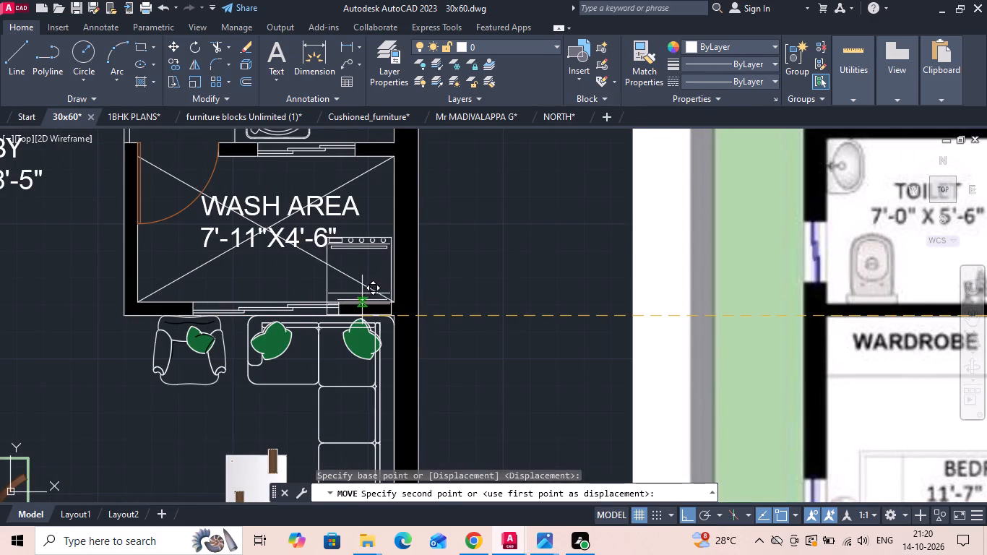
pyautogui.click(362, 300)
# Move the appliance by its lower corner exactly into the wash area's corner between the living-room-side and outer walls.
pyautogui.scroll(1, 384, 246)
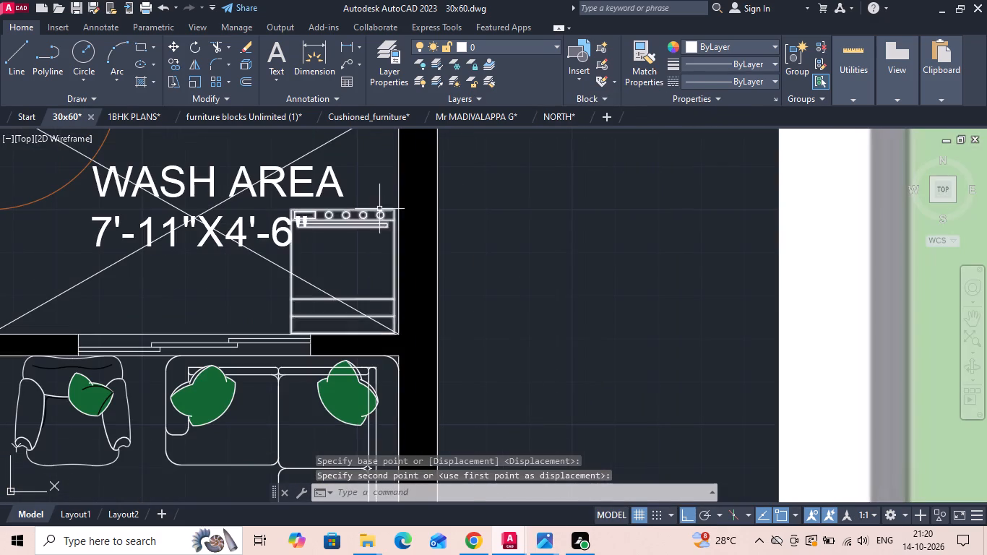
pyautogui.click(379, 207)
pyautogui.rightClick(379, 207)
pyautogui.click(371, 217)
pyautogui.rightClick(371, 218)
pyautogui.click(397, 257)
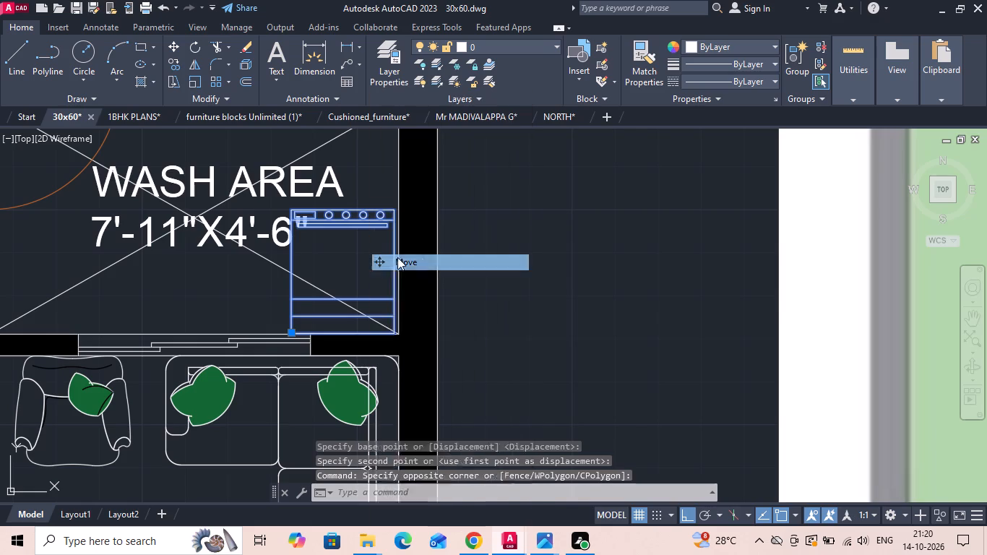
pyautogui.scroll(2, 398, 332)
pyautogui.click(392, 312)
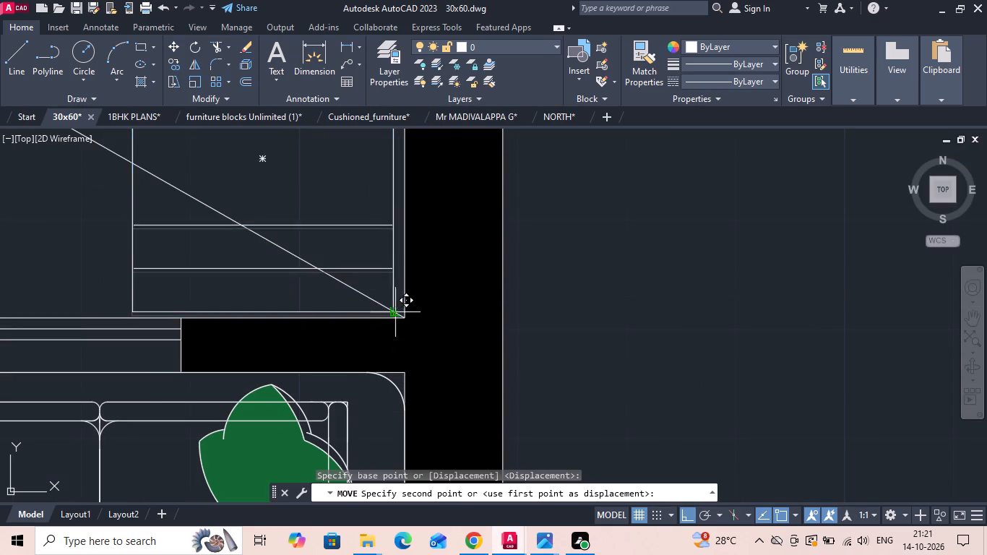
pyautogui.click(407, 322)
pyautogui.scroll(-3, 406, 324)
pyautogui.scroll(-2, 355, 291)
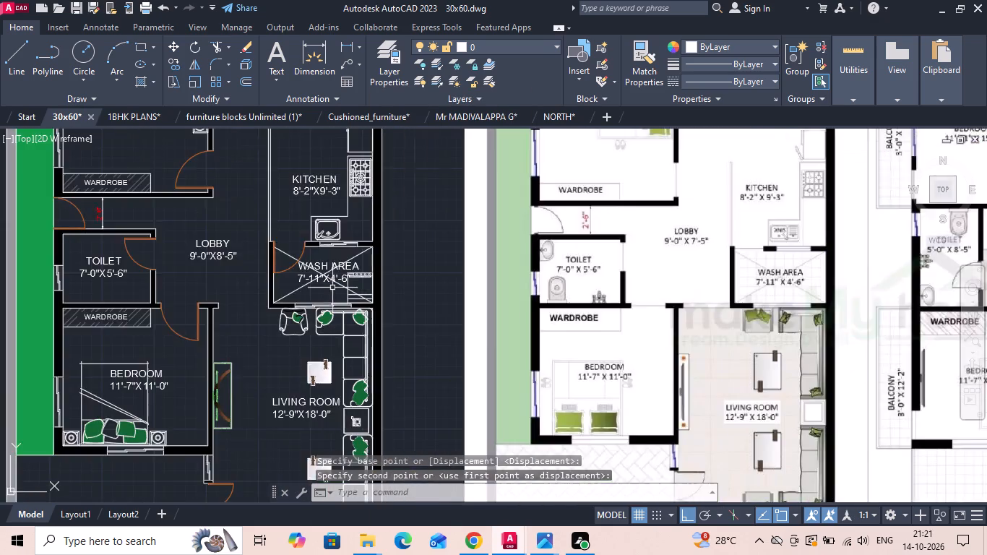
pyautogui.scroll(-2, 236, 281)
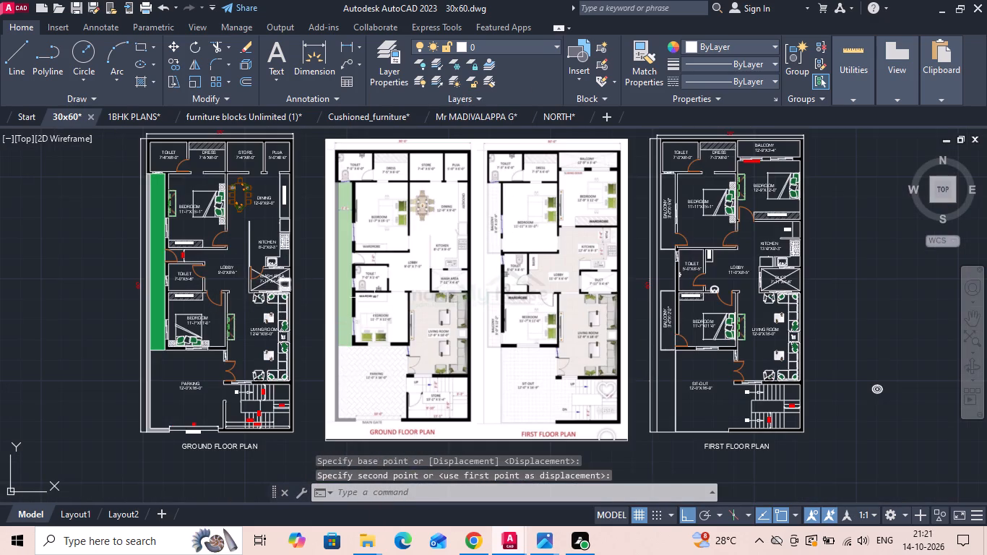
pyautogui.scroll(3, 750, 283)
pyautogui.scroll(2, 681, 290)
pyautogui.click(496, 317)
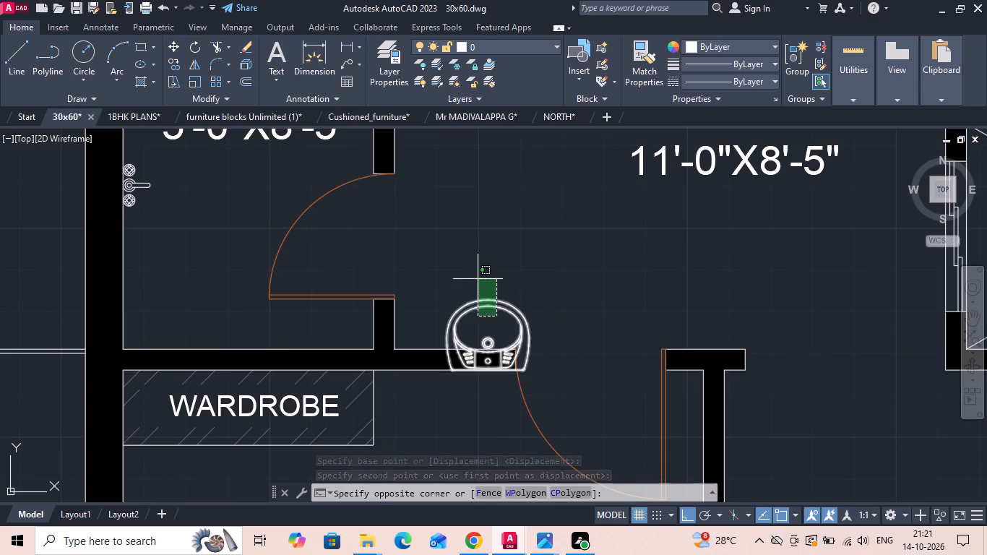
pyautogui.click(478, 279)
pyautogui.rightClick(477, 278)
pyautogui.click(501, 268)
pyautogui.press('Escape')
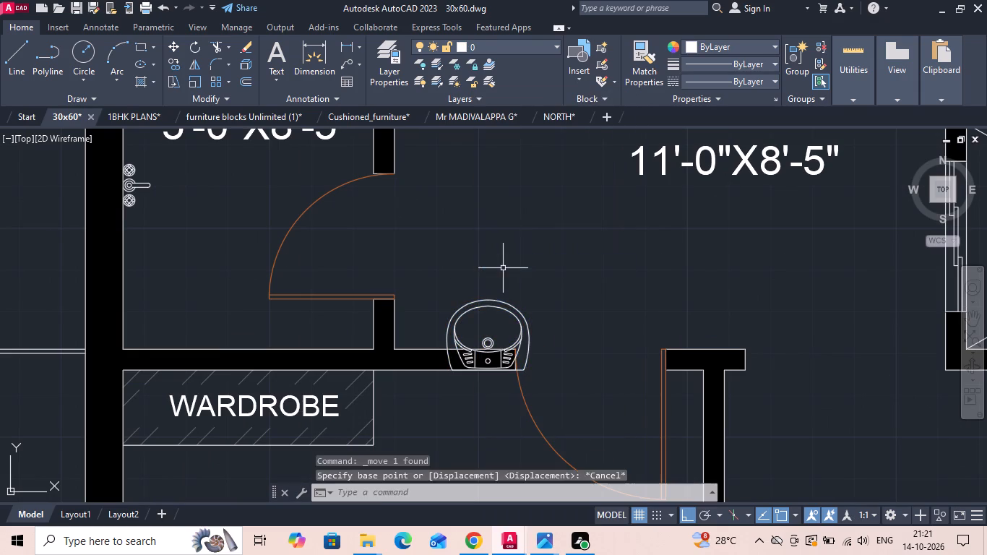
# Rotate the washbasin above the lower bedroom's wardrobe wall a quarter turn clockwise, so its back faces the outer wall.
pyautogui.moveTo(504, 272); pyautogui.dragTo(490, 322)
pyautogui.click(487, 327)
pyautogui.rightClick(487, 327)
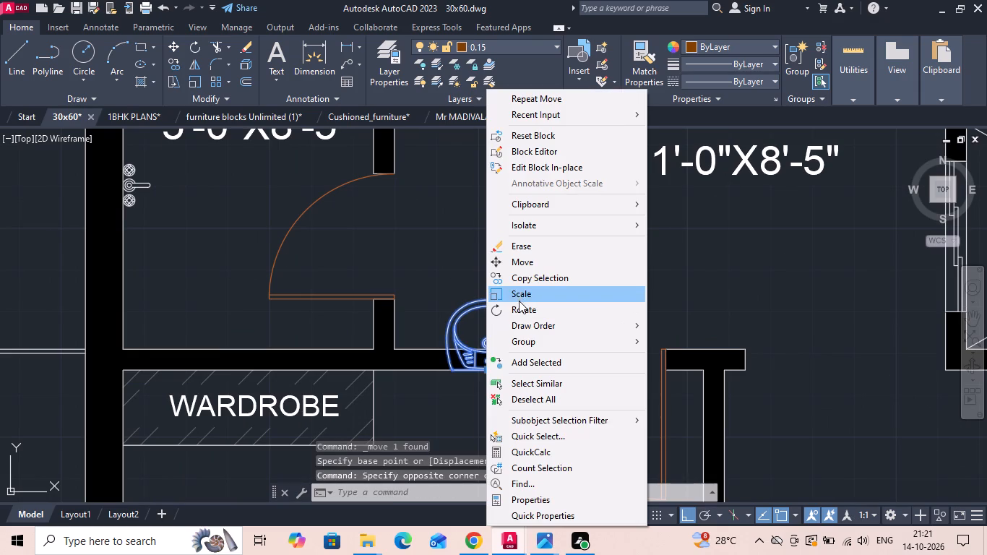
pyautogui.click(520, 307)
pyautogui.click(538, 255)
pyautogui.click(533, 280)
pyautogui.moveTo(519, 270); pyautogui.dragTo(509, 261)
# Move the washbasin by its back corner into the 5'-0"X8'-5" toilet's corner between the outer and wardrobe walls.
pyautogui.click(466, 195)
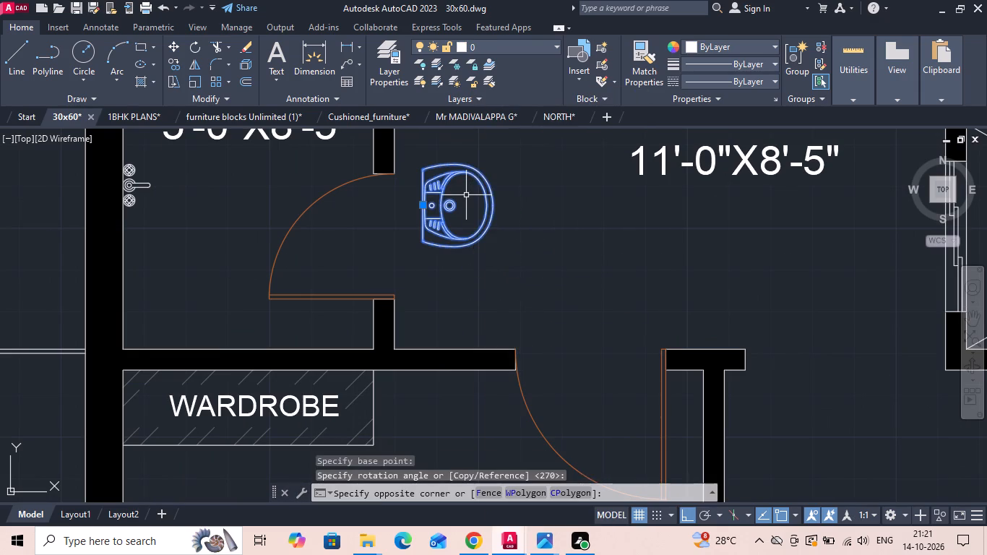
pyautogui.rightClick(466, 195)
pyautogui.click(485, 258)
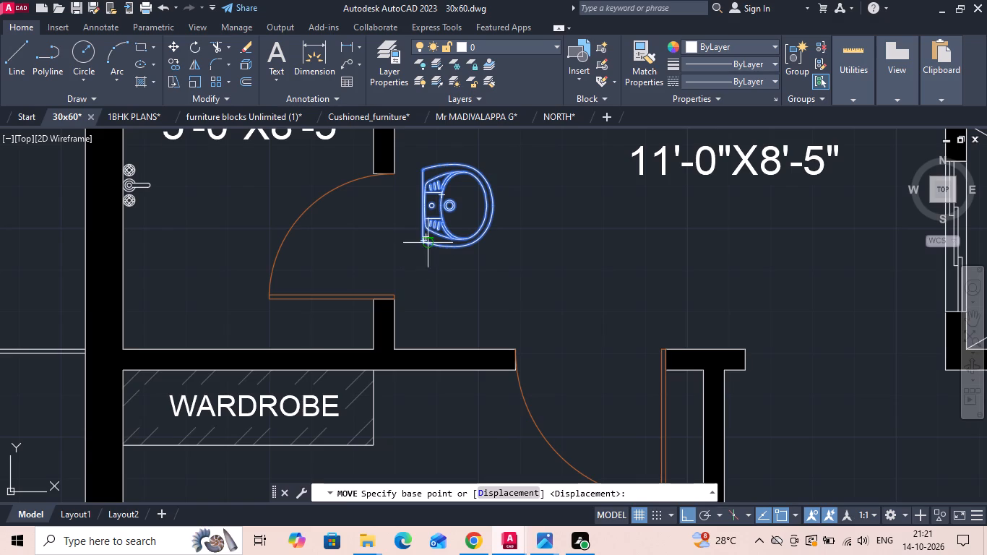
pyautogui.click(418, 240)
pyautogui.click(124, 347)
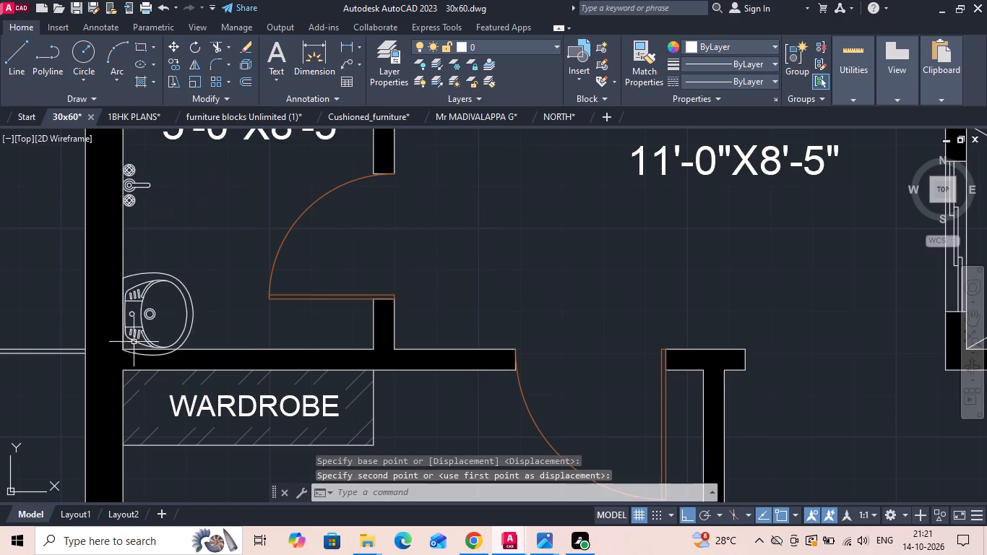
# Scale the washbasin down slightly about the midpoint of its back edge on the outer wall.
pyautogui.moveTo(162, 306); pyautogui.dragTo(208, 307, button='middle')
pyautogui.scroll(1, 199, 317)
pyautogui.click(301, 257)
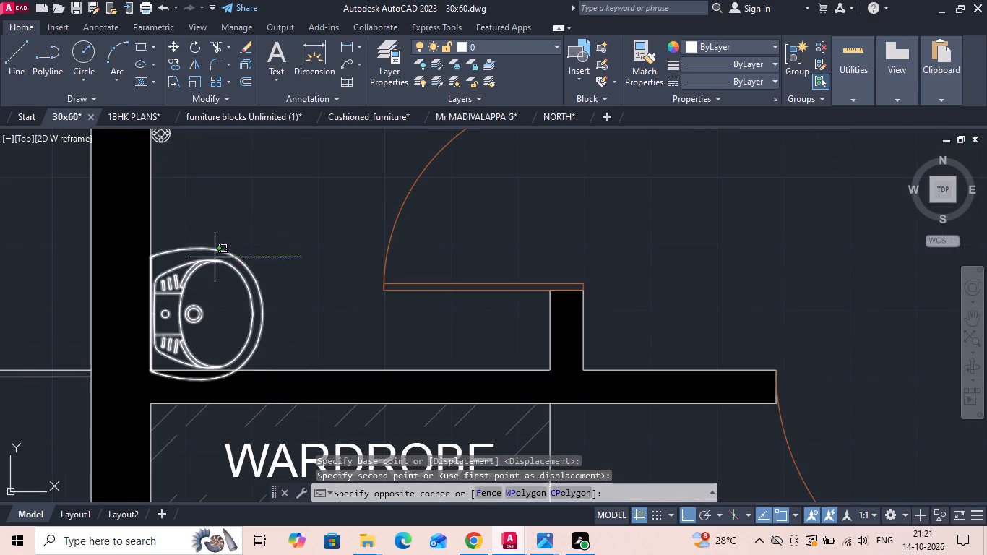
pyautogui.click(214, 259)
pyautogui.rightClick(213, 260)
pyautogui.click(246, 299)
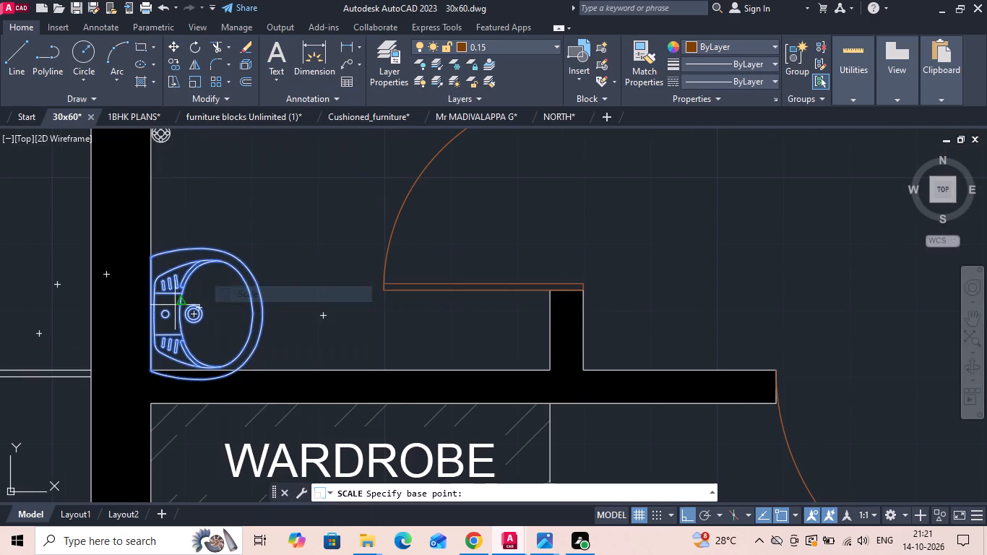
pyautogui.click(148, 317)
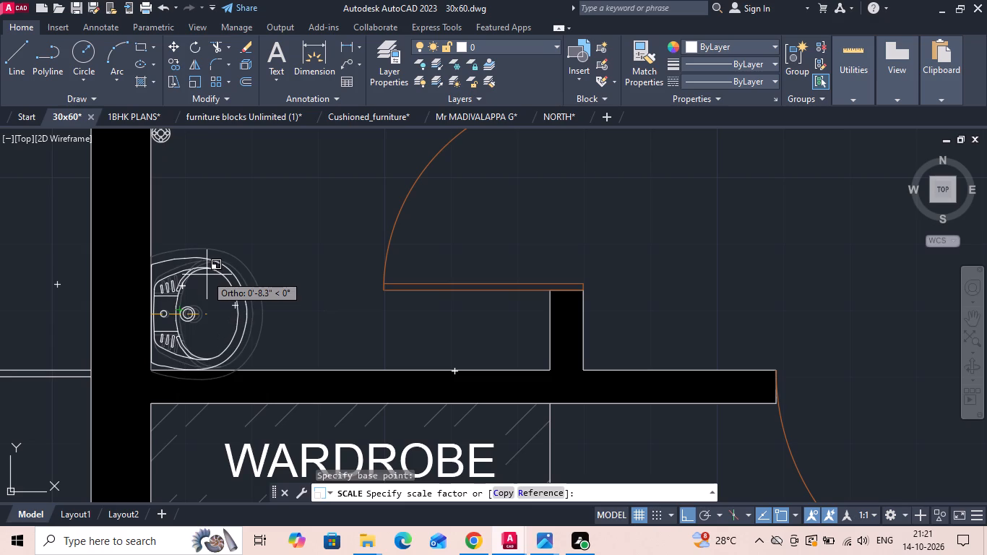
pyautogui.click(208, 274)
# Move the washbasin up so its lower curved edge just touches the wall above the wardrobe.
pyautogui.click(237, 295)
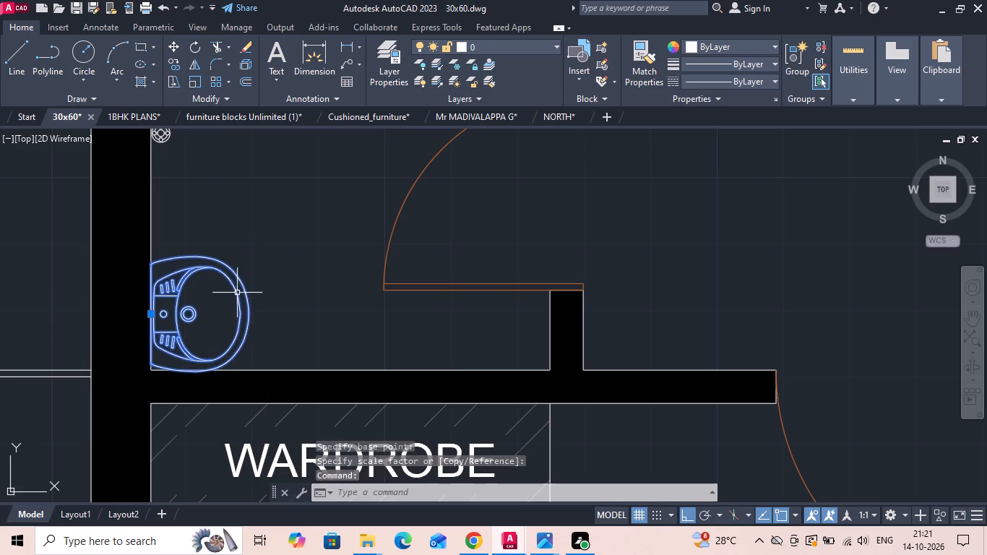
pyautogui.rightClick(236, 288)
pyautogui.click(272, 262)
pyautogui.scroll(2, 210, 372)
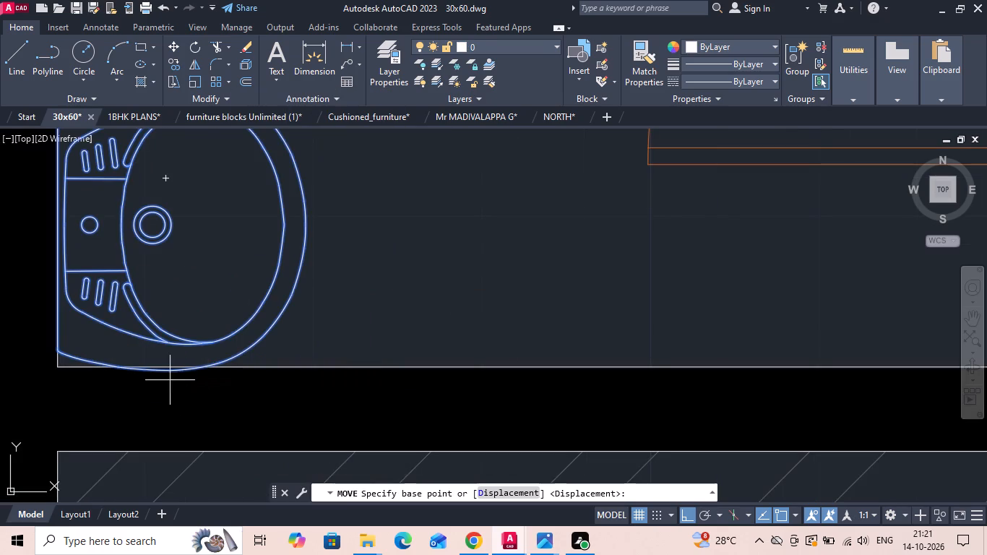
pyautogui.click(168, 371)
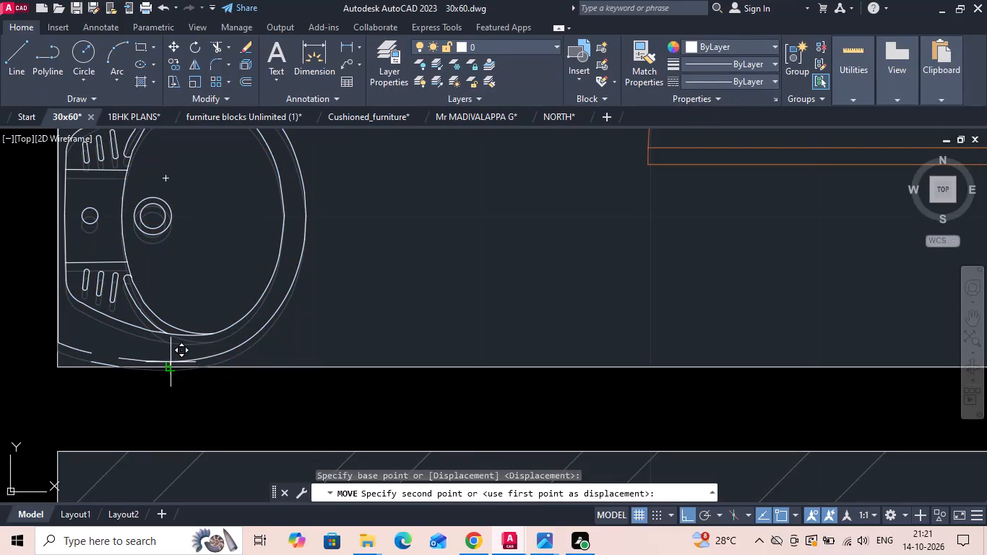
pyautogui.click(169, 366)
# Delete the spare oval sink lying outside the first floor plan.
pyautogui.scroll(-3, 184, 371)
pyautogui.scroll(-2, 243, 338)
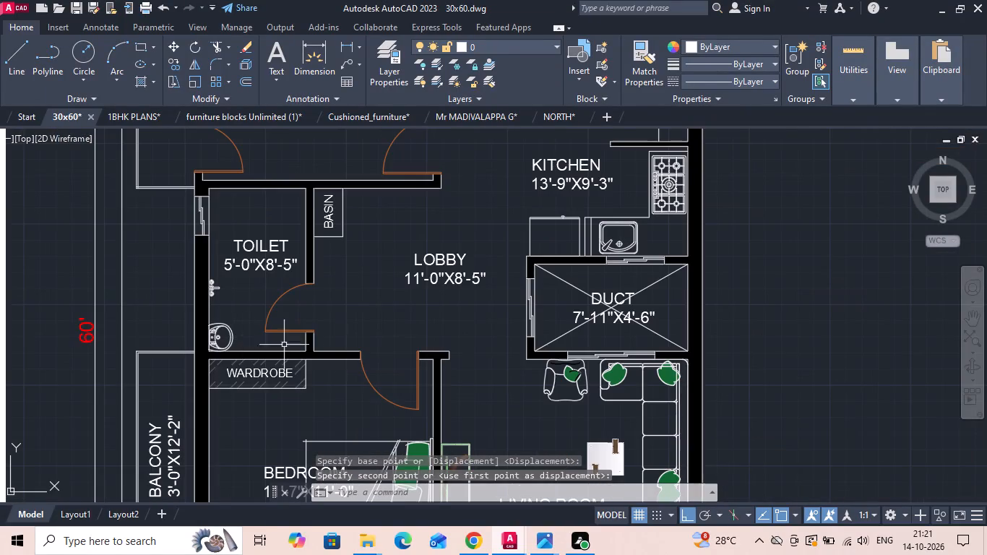
pyautogui.scroll(-3, 547, 314)
pyautogui.scroll(2, 692, 424)
pyautogui.moveTo(496, 442); pyautogui.dragTo(478, 431)
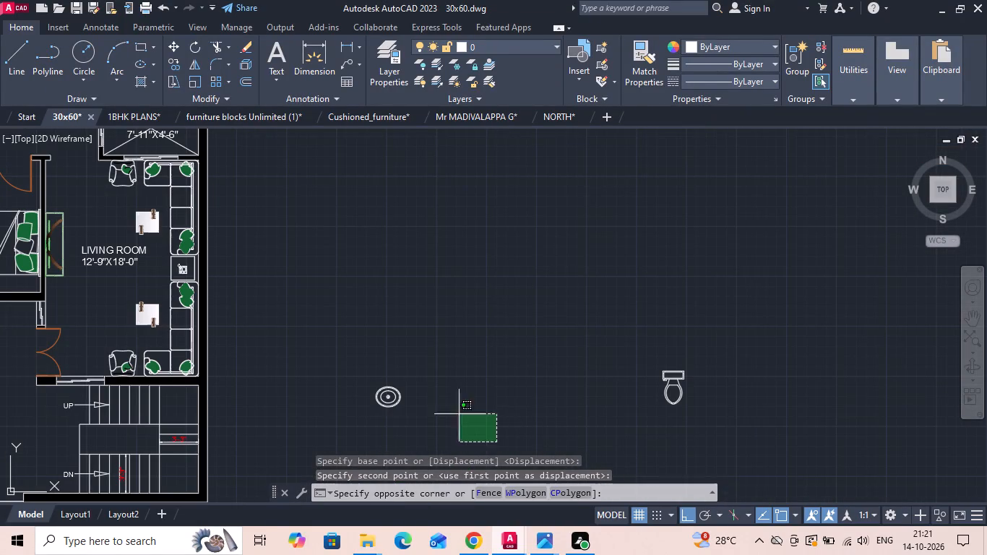
pyautogui.click(368, 332)
pyautogui.press('Delete')
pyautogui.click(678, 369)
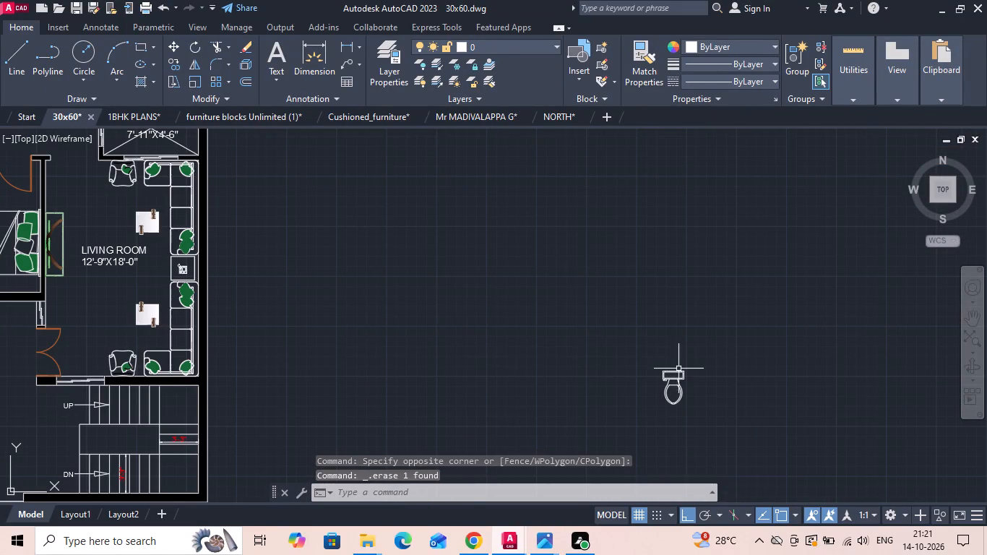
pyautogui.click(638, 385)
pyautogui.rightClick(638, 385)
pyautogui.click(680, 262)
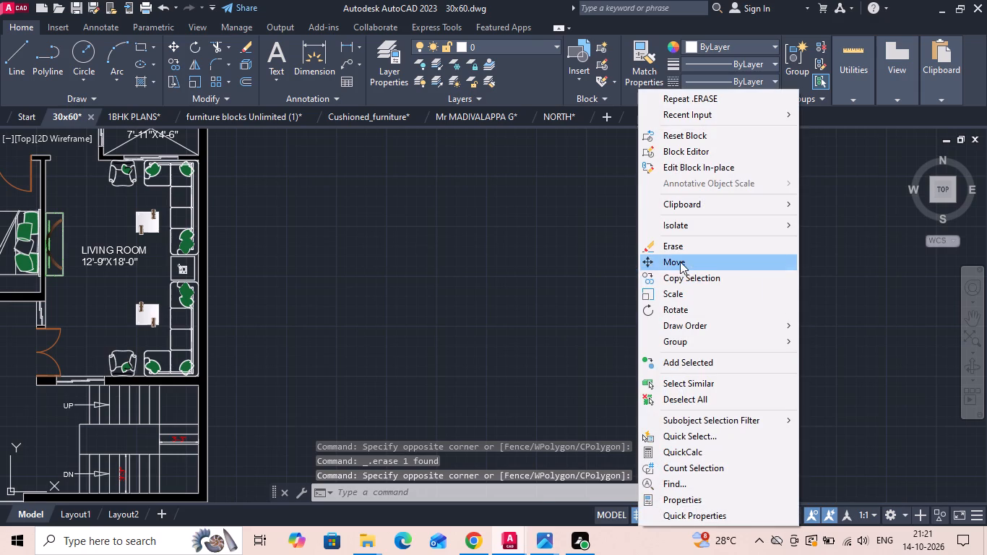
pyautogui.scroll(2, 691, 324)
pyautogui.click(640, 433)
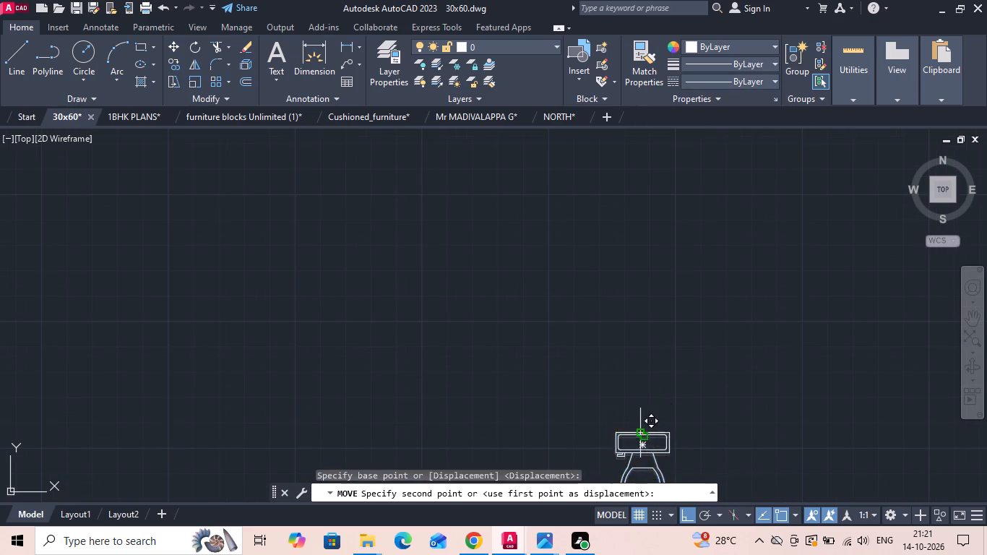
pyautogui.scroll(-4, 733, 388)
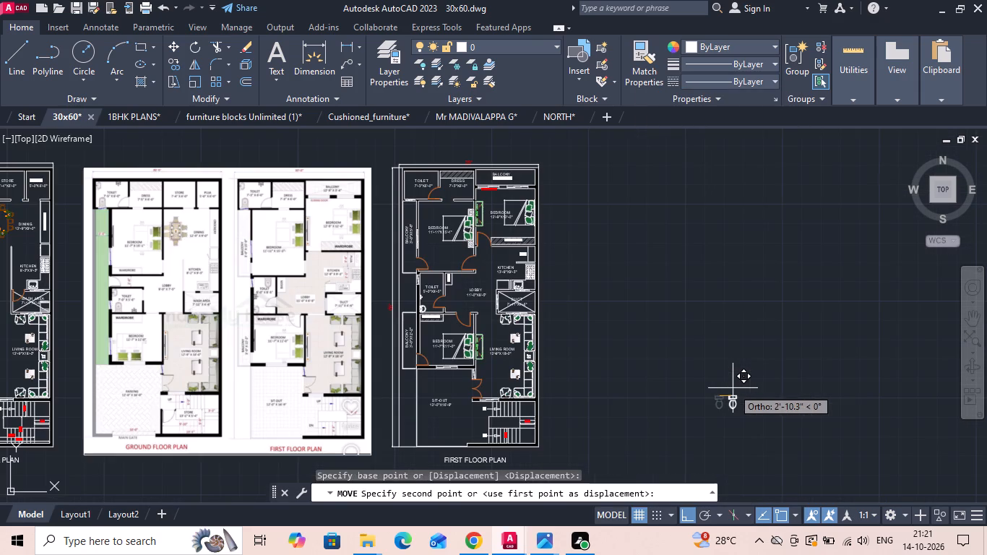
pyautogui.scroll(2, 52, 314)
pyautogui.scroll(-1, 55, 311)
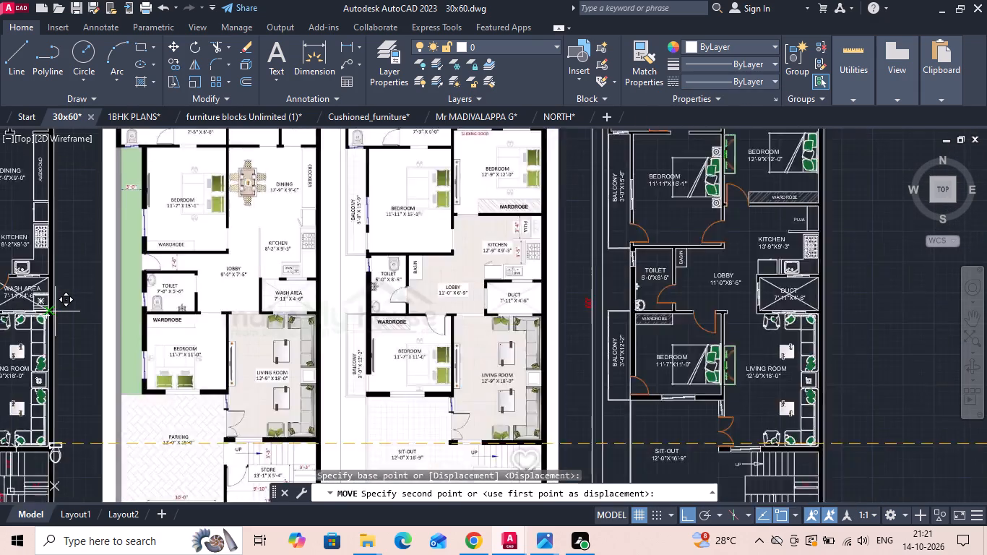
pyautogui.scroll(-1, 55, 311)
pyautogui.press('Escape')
# Delete the spare toilet fixture lying outside the first floor plan.
pyautogui.moveTo(732, 386); pyautogui.dragTo(698, 419)
pyautogui.click(678, 431)
pyautogui.press('Delete')
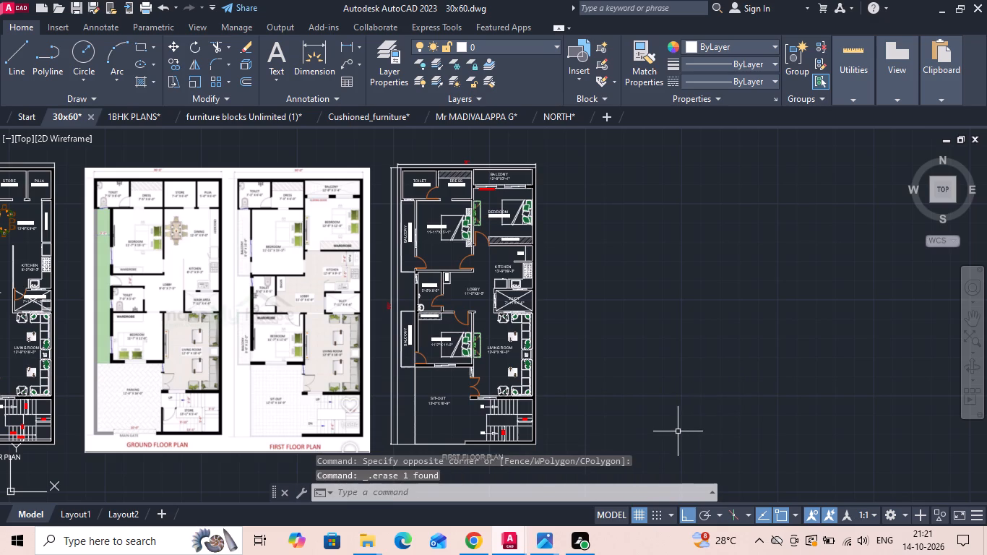
# Copy the toilet fixture from the ATT.TOILET beside Bedroom 1 in the NORTH drawing.
pyautogui.click(558, 118)
pyautogui.scroll(-2, 456, 248)
pyautogui.scroll(-1, 359, 391)
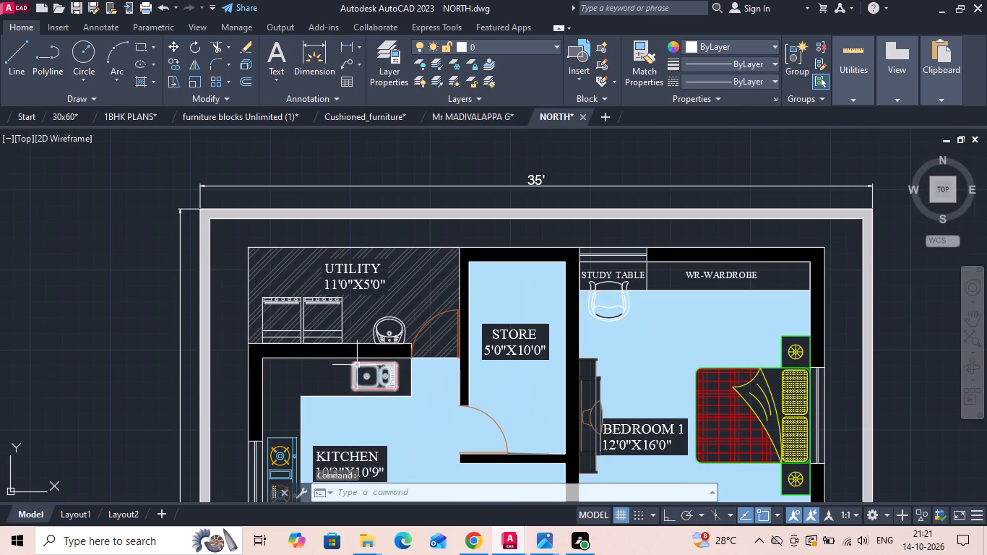
pyautogui.moveTo(349, 351); pyautogui.dragTo(340, 236, button='middle')
pyautogui.scroll(-1, 340, 235)
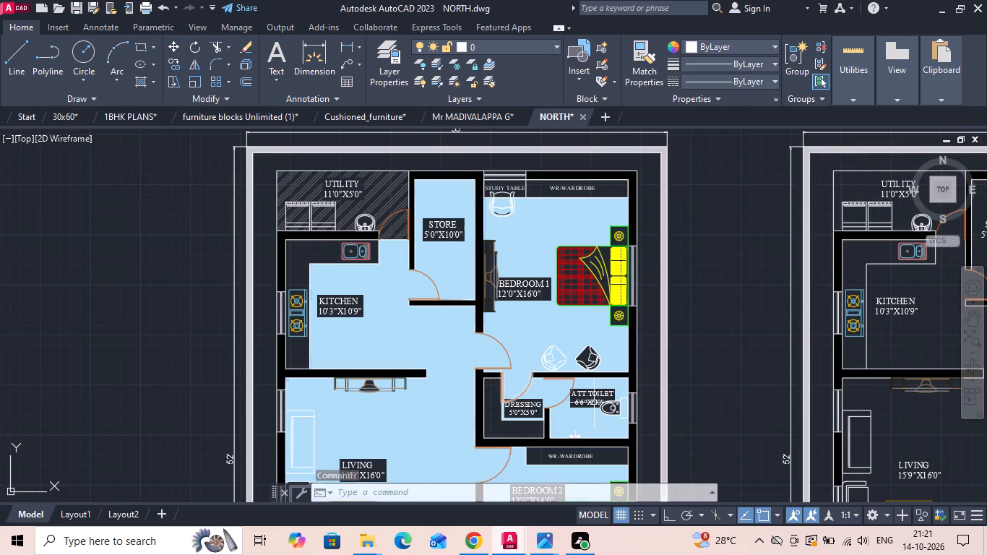
pyautogui.click(608, 408)
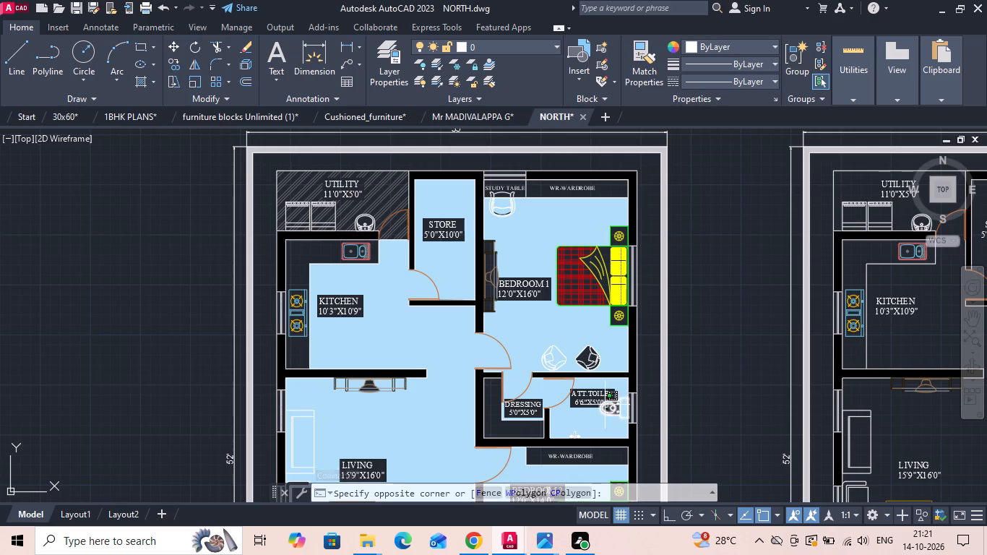
pyautogui.click(605, 404)
pyautogui.hotkey('ctrl', 'c')
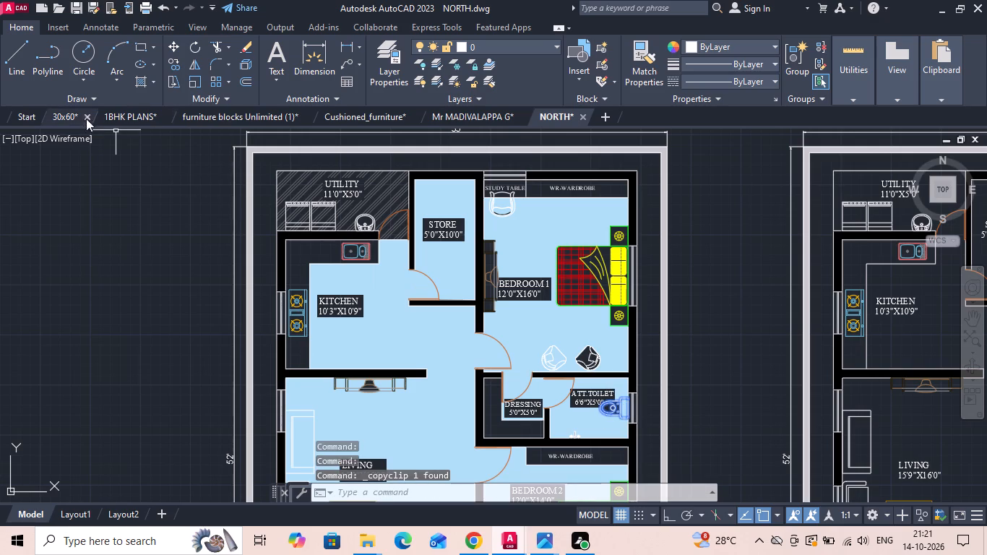
# Paste the copied toilet fixture into the 30x60 first floor's 5'-0"X8'-5" toilet, above the room label.
pyautogui.click(73, 116)
pyautogui.hotkey('ctrl', 'v')
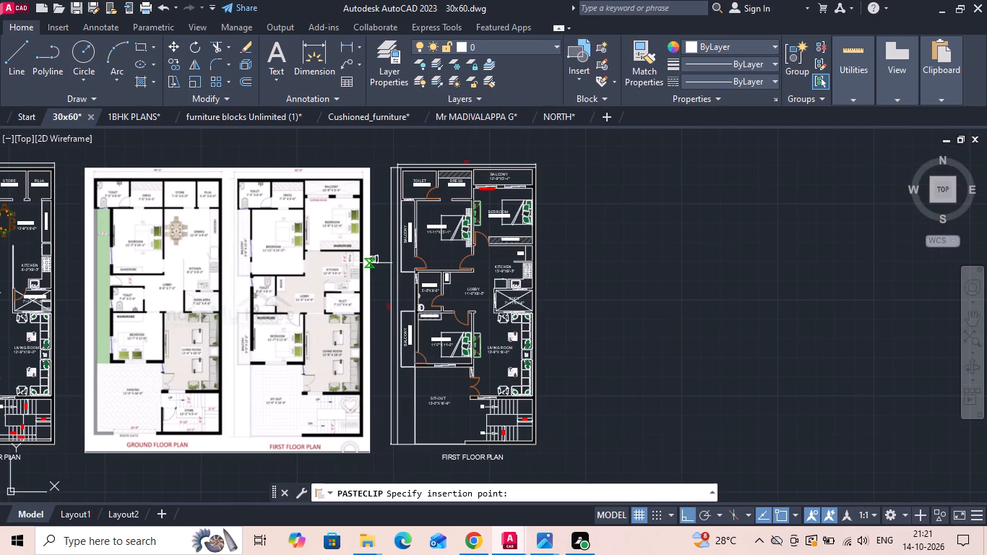
pyautogui.scroll(1, 446, 210)
pyautogui.scroll(4, 428, 335)
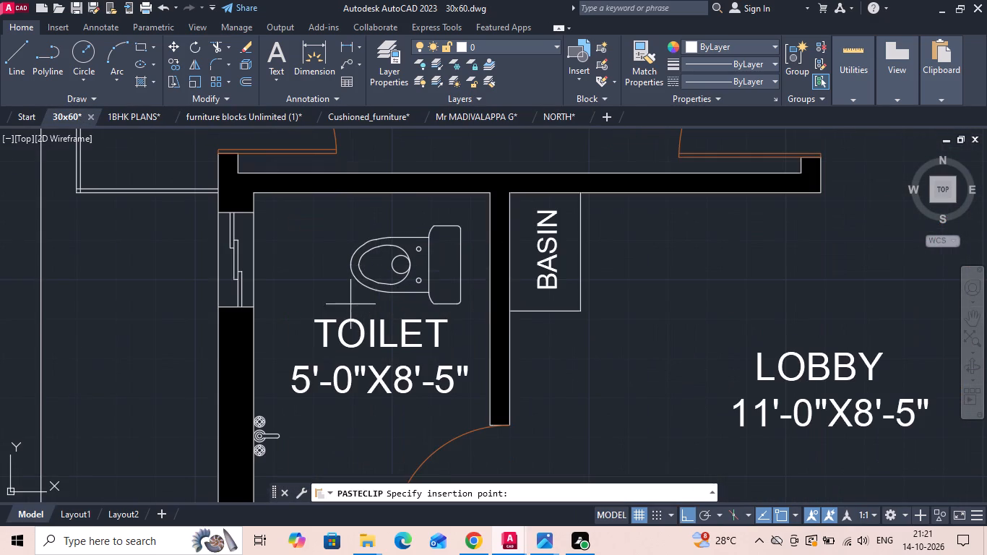
pyautogui.click(346, 302)
pyautogui.press('Escape')
# Rotate the pasted toilet fixture a quarter turn about its tank's back edge so the tank faces the upper wall.
pyautogui.click(390, 228)
pyautogui.moveTo(383, 221); pyautogui.dragTo(370, 242)
pyautogui.doubleClick(370, 242)
pyautogui.click(363, 239)
pyautogui.rightClick(363, 238)
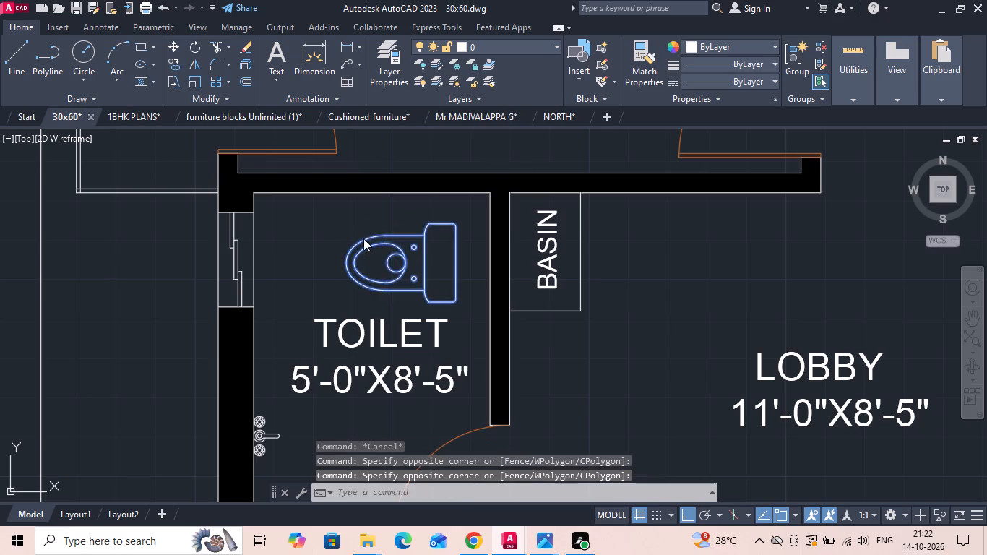
pyautogui.click(386, 302)
pyautogui.click(452, 268)
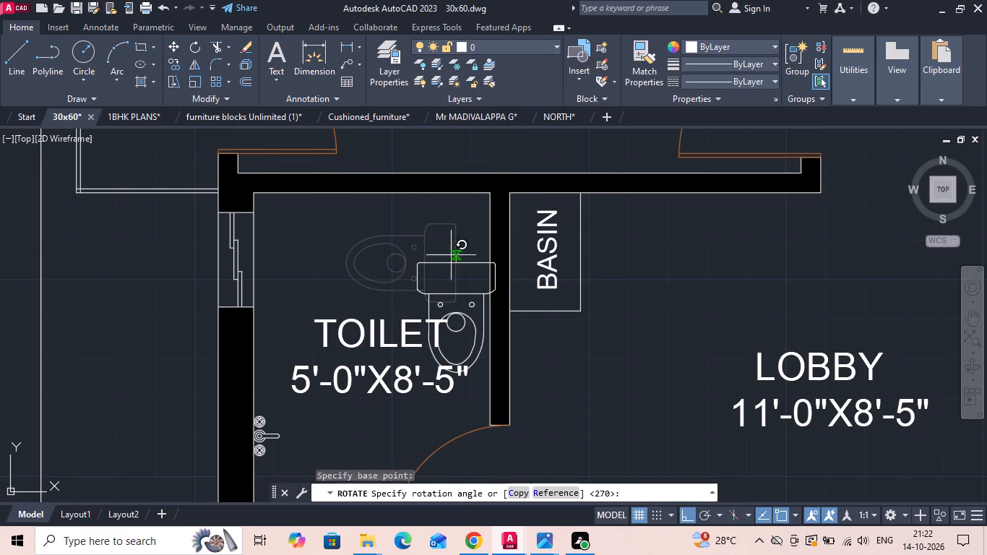
pyautogui.click(459, 220)
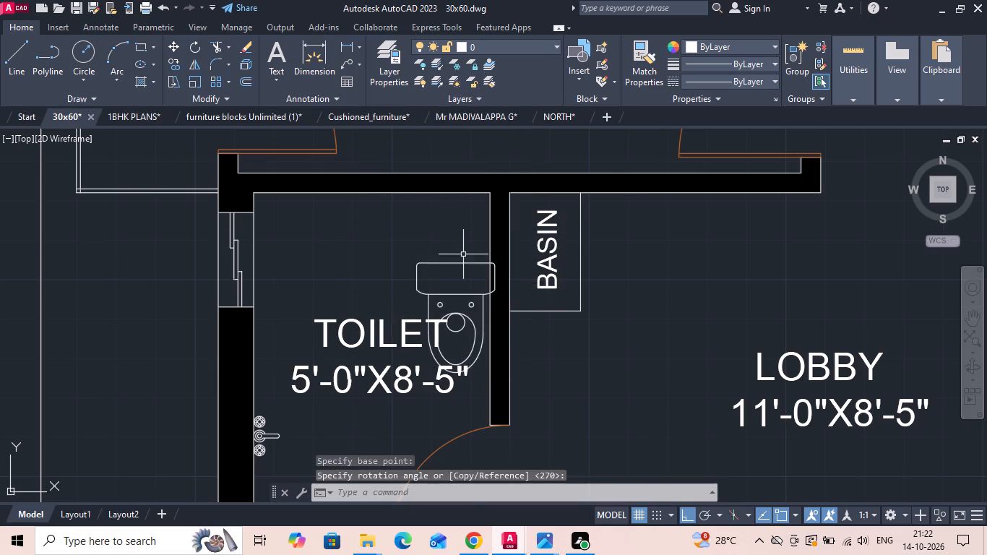
# Move the toilet fixture by its tank's back midpoint to the midpoint of the toilet room's upper wall.
pyautogui.click(463, 259)
pyautogui.click(430, 296)
pyautogui.rightClick(429, 297)
pyautogui.click(463, 266)
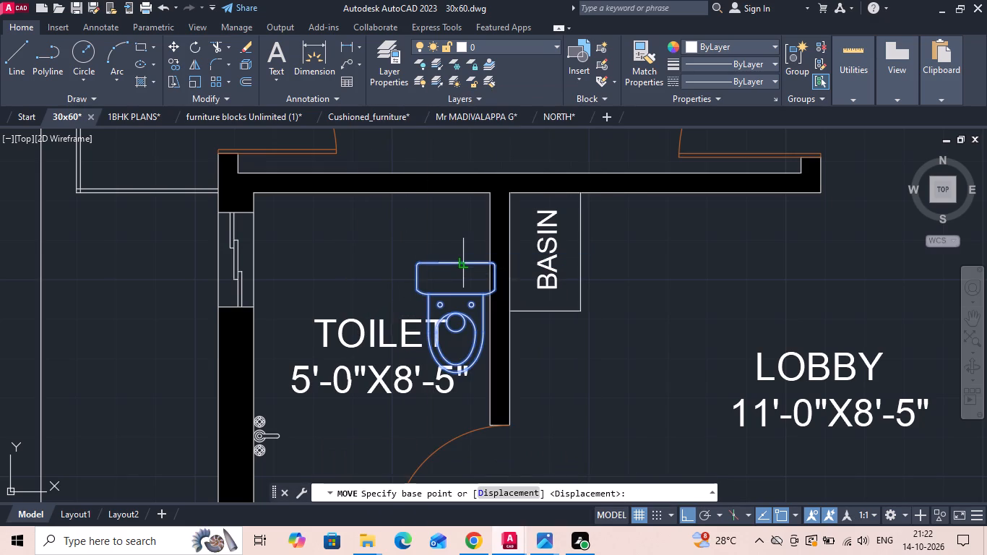
pyautogui.click(455, 265)
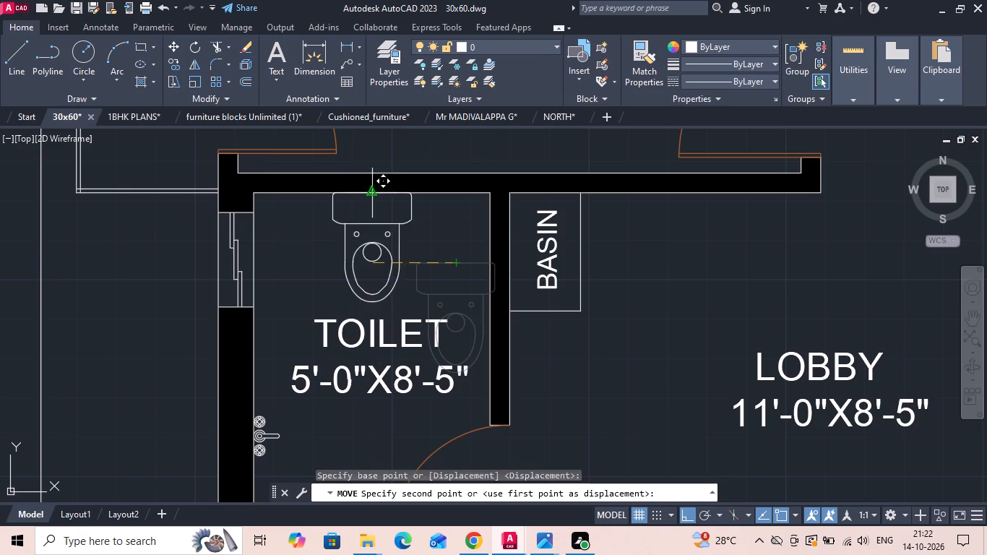
pyautogui.click(368, 191)
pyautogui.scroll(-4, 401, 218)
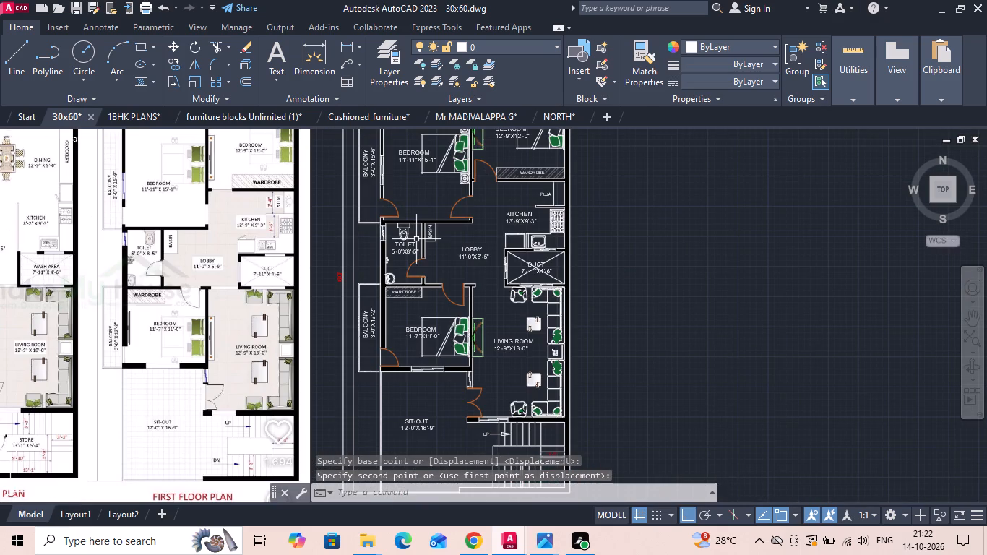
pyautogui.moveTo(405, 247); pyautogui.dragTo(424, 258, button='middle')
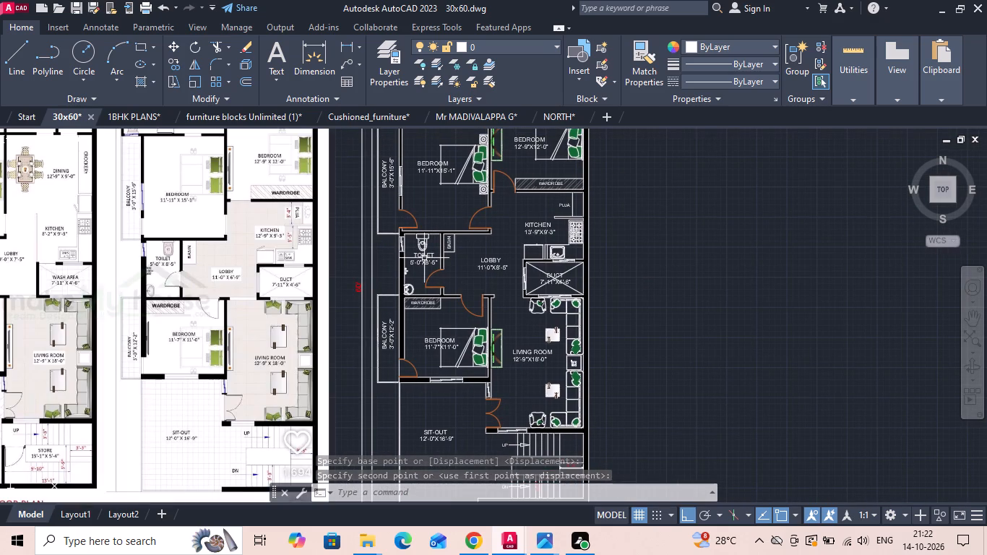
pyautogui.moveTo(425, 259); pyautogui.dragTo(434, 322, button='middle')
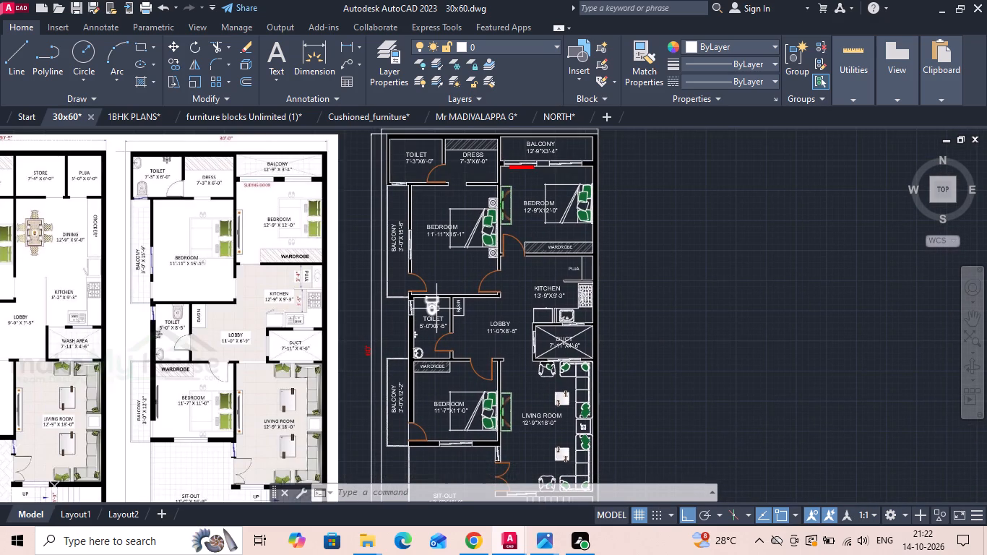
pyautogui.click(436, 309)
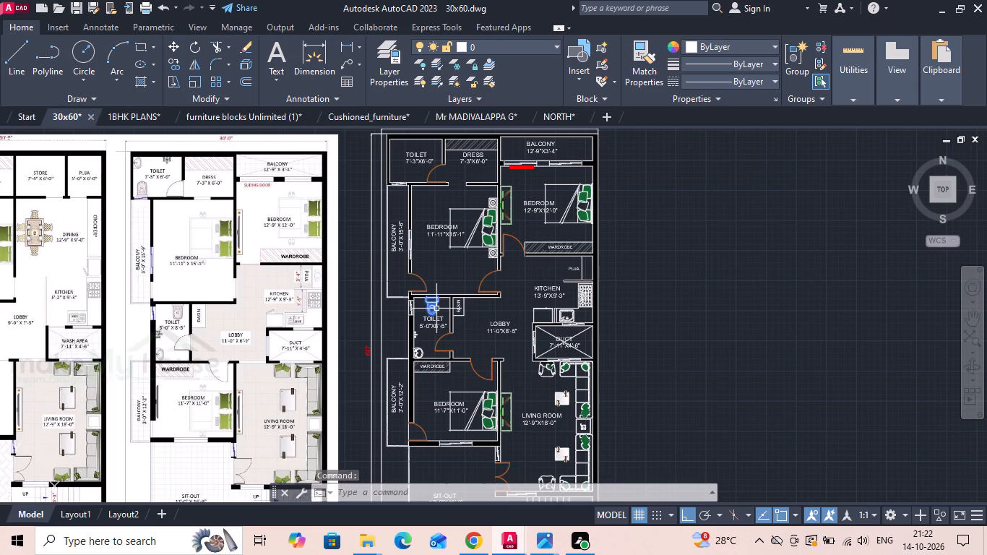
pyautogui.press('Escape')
# Scale up the faucet in the first floor's 5'-0"X8'-5" toilet from its midpoint on the left wall.
pyautogui.scroll(4, 416, 339)
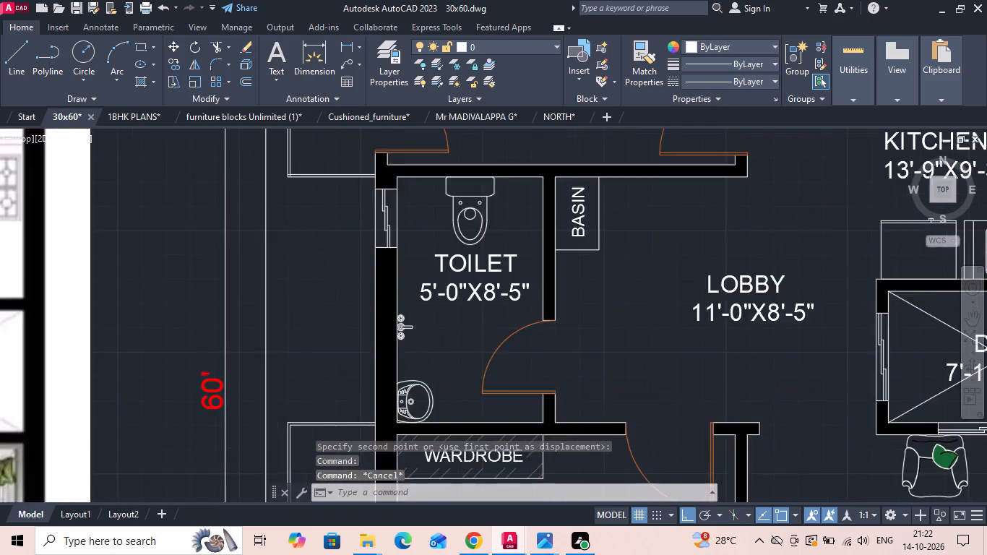
pyautogui.scroll(1, 416, 339)
pyautogui.click(384, 306)
pyautogui.rightClick(383, 306)
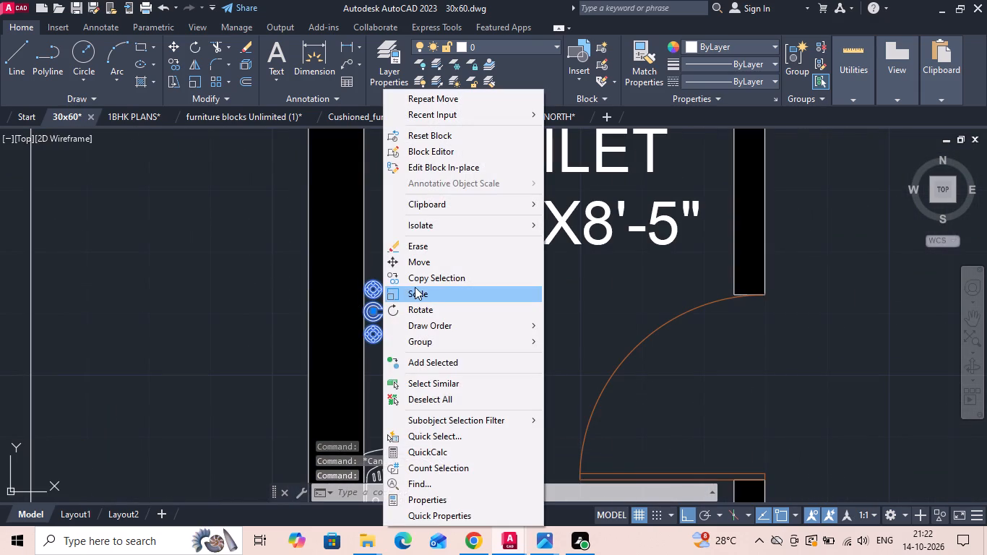
pyautogui.click(415, 287)
pyautogui.scroll(1, 349, 316)
pyautogui.click(366, 309)
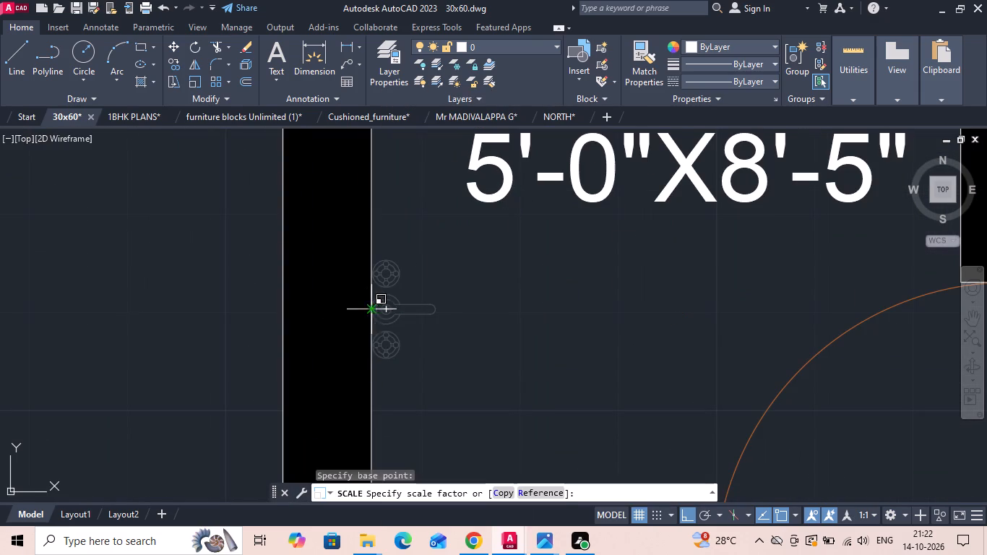
pyautogui.click(389, 379)
# Move the enlarged faucet slightly up along the left wall, farther from the washbasin.
pyautogui.scroll(-3, 510, 299)
pyautogui.scroll(-2, 561, 344)
pyautogui.scroll(1, 553, 337)
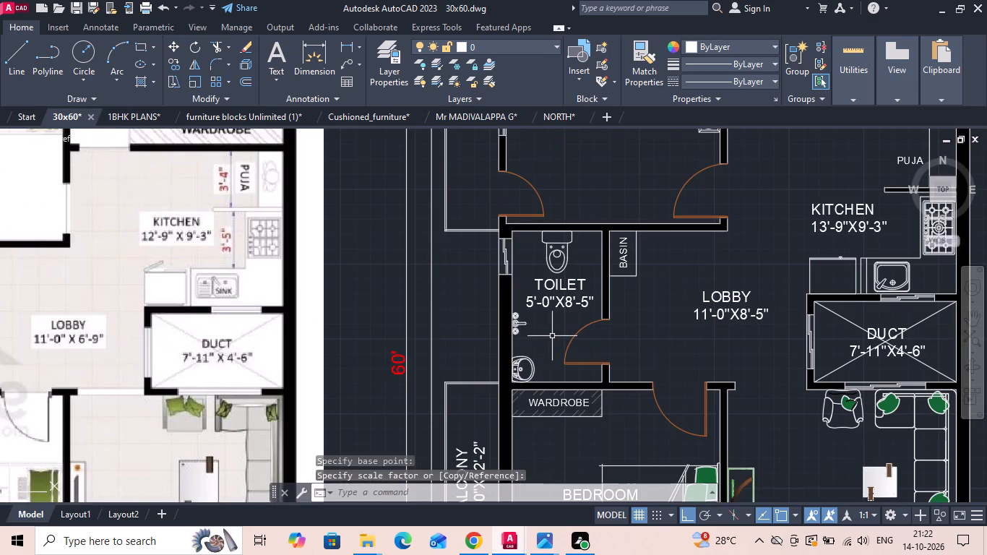
pyautogui.click(524, 320)
pyautogui.rightClick(524, 320)
pyautogui.click(519, 327)
pyautogui.rightClick(518, 327)
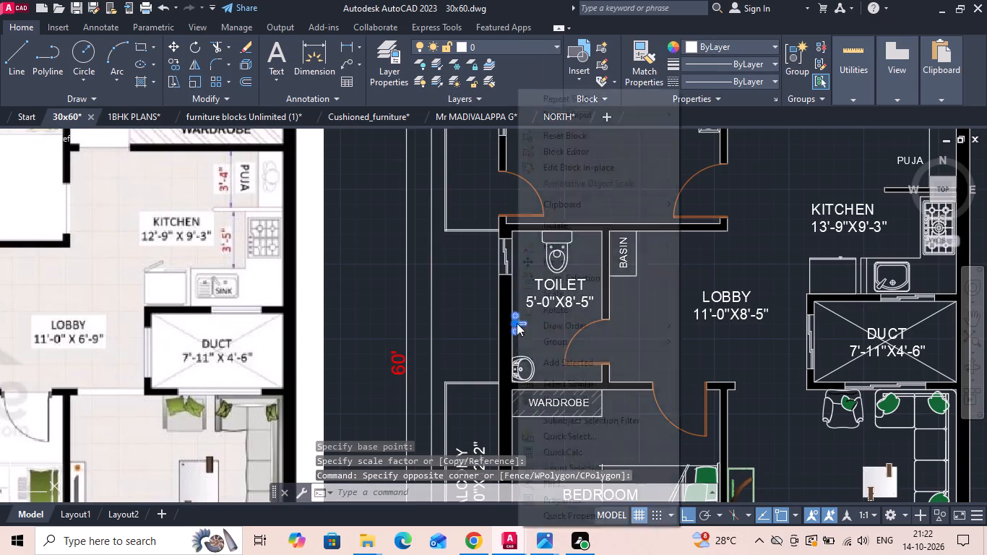
pyautogui.click(538, 258)
pyautogui.scroll(3, 525, 353)
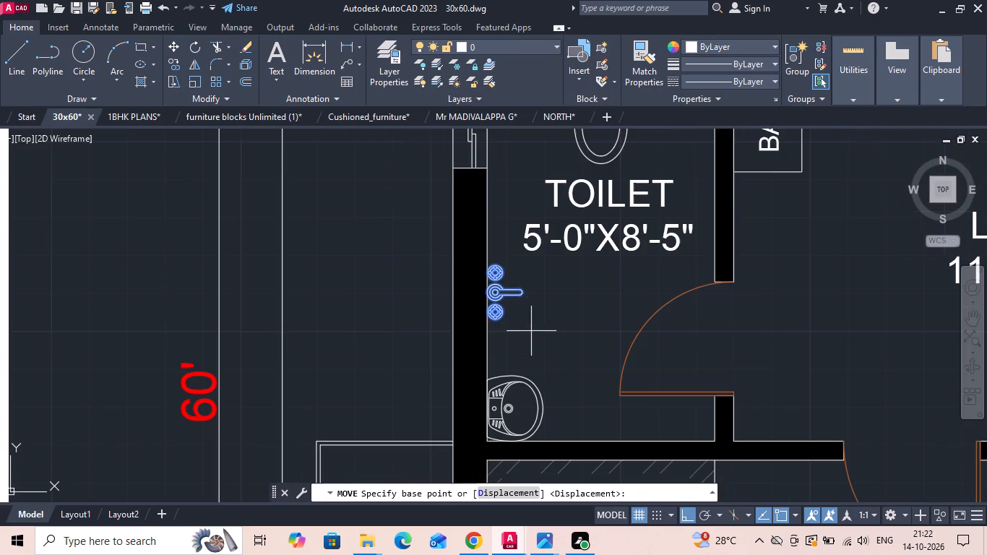
pyautogui.click(545, 337)
pyautogui.click(544, 321)
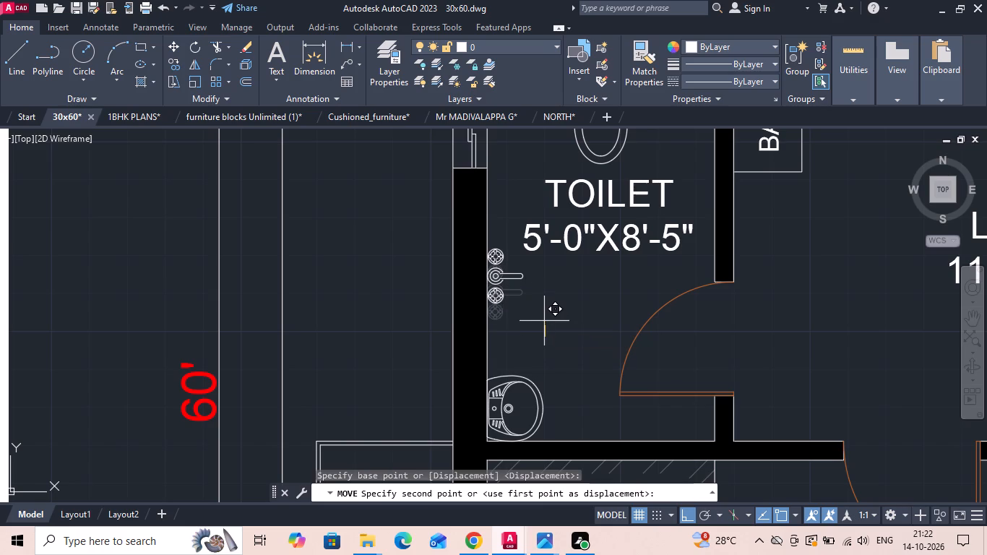
# Copy the faucet, washbasin and toilet fixture from the 5'-0"X8'-5" toilet up to the first floor's 7'-3"X6'-0" toilet.
pyautogui.click(502, 274)
pyautogui.click(495, 377)
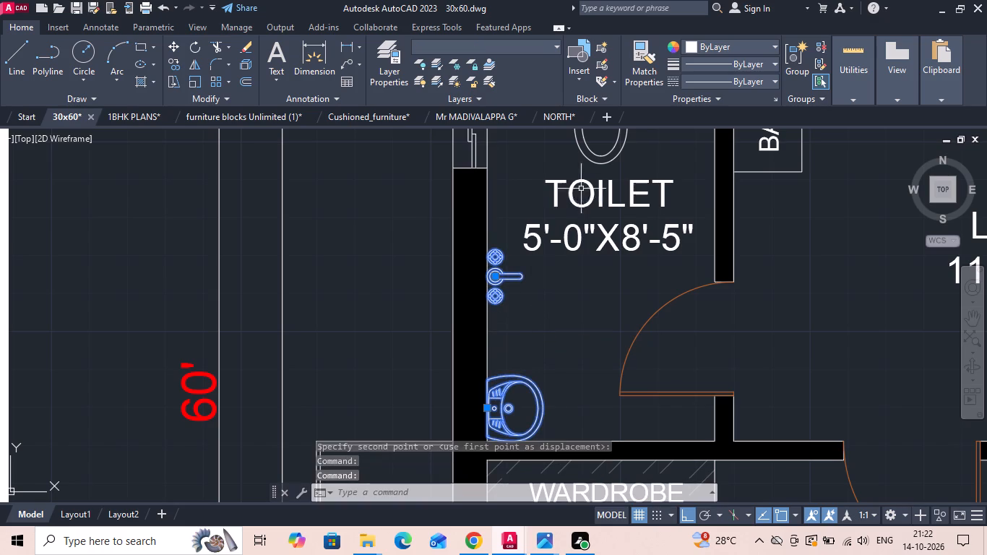
pyautogui.click(585, 156)
pyautogui.rightClick(585, 156)
pyautogui.click(615, 277)
pyautogui.scroll(-2, 548, 357)
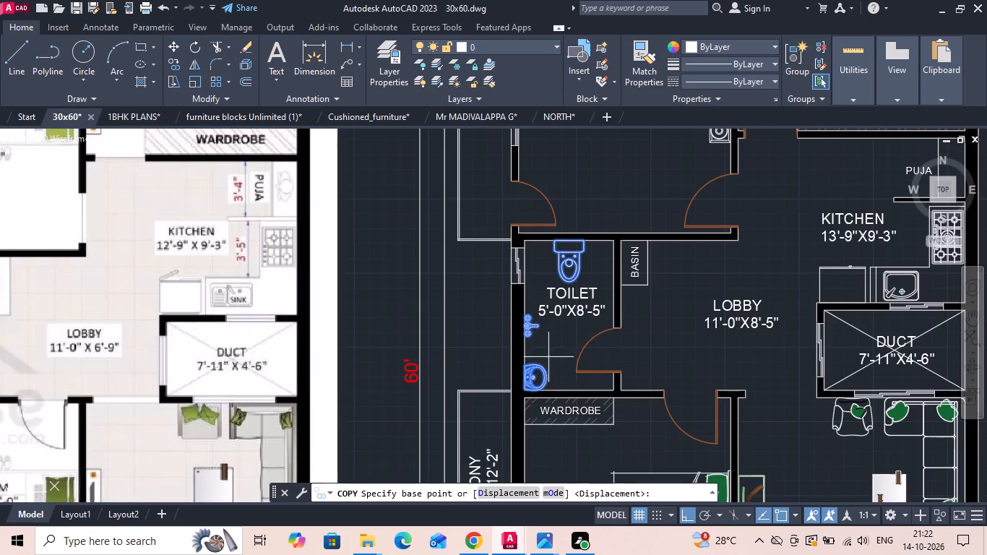
pyautogui.moveTo(554, 343); pyautogui.dragTo(564, 285)
pyautogui.moveTo(556, 249); pyautogui.dragTo(508, 462, button='middle')
pyautogui.moveTo(505, 290); pyautogui.dragTo(465, 479, button='middle')
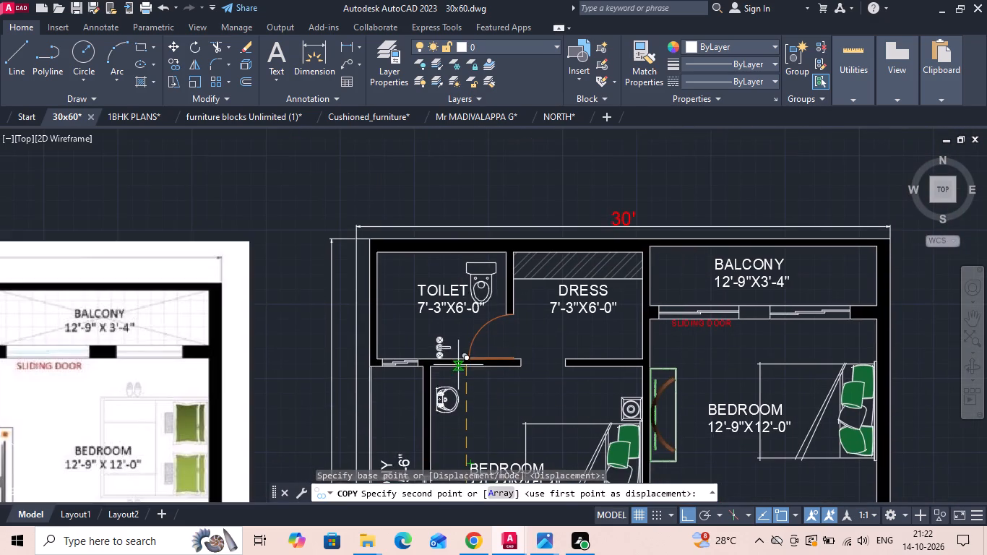
pyautogui.click(458, 358)
pyautogui.scroll(-1, 522, 346)
pyautogui.press('Escape')
# Mirror the copied toilet fixture in the 7'-3"X6'-0" toilet about a horizontal line, erasing the source object.
pyautogui.scroll(1, 501, 305)
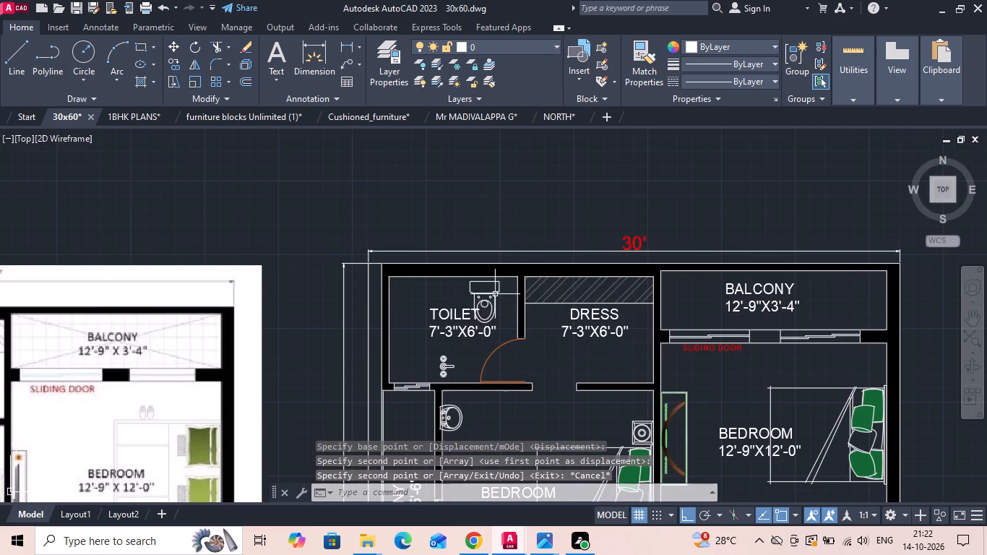
pyautogui.click(493, 291)
pyautogui.click(476, 276)
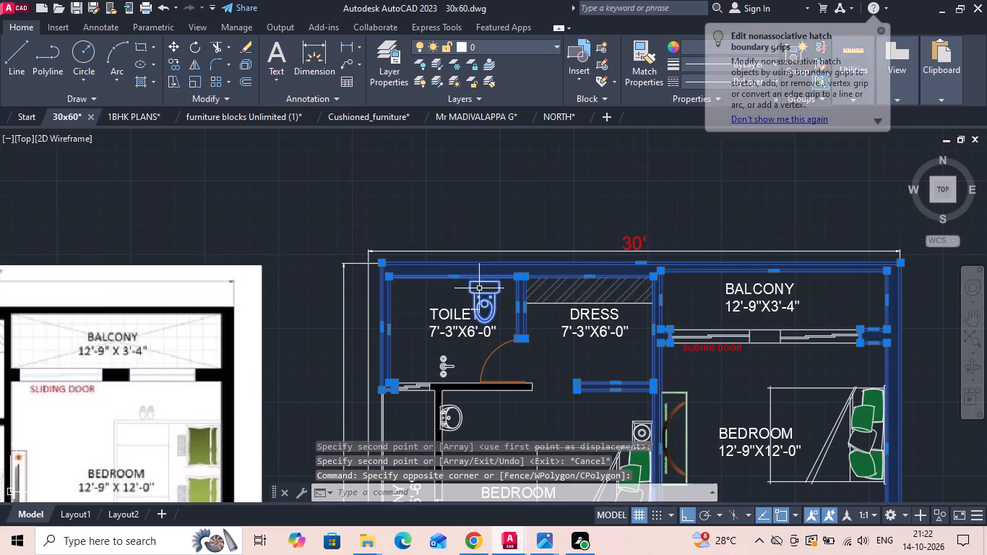
pyautogui.press('Escape')
pyautogui.click(483, 291)
pyautogui.click(469, 290)
pyautogui.write('MI')
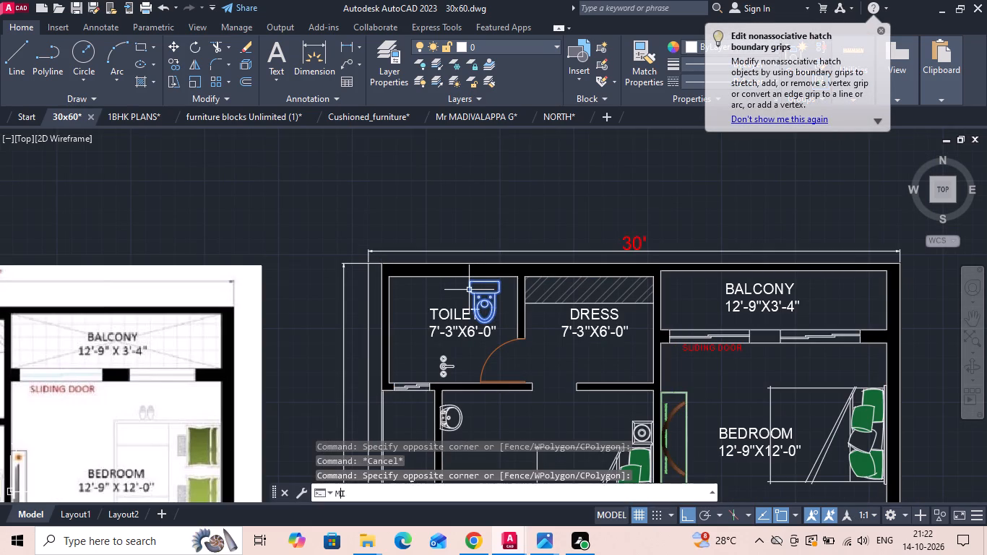
pyautogui.press('space')
pyautogui.click(431, 294)
pyautogui.click(415, 294)
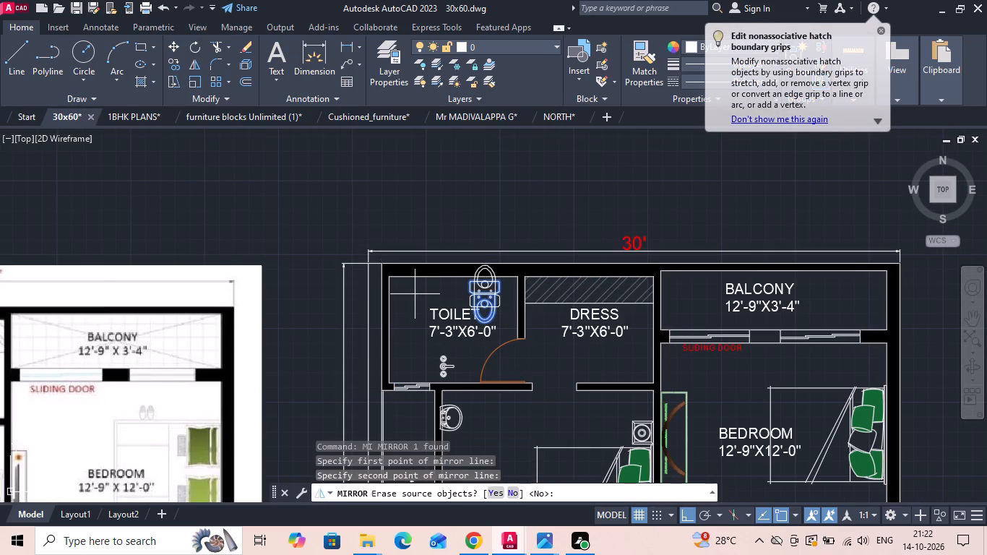
pyautogui.write('Y')
pyautogui.press('space')
# Move the mirrored toilet fixture by its tank's back edge onto the lower wall, in front of the window.
pyautogui.click(480, 292)
pyautogui.rightClick(480, 291)
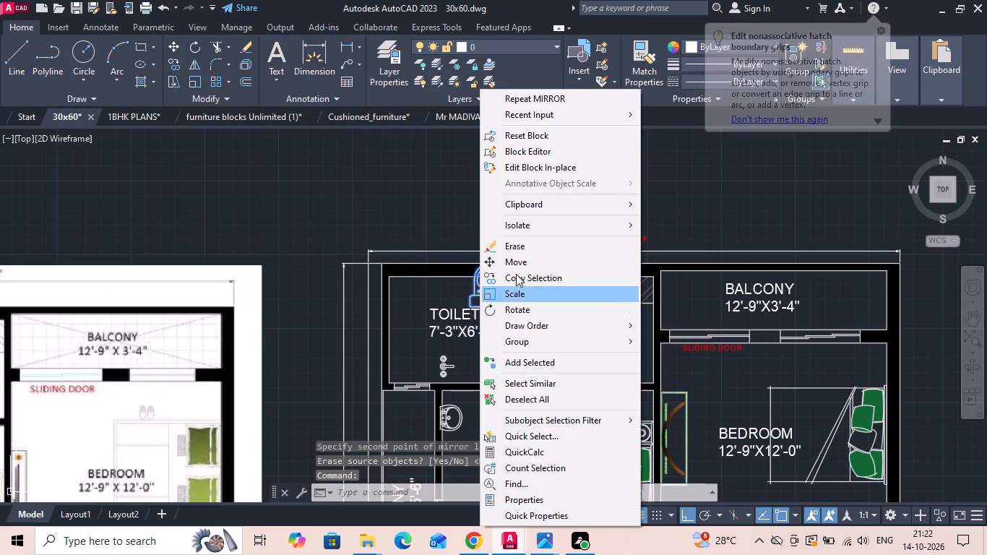
pyautogui.click(517, 267)
pyautogui.scroll(2, 503, 308)
pyautogui.click(456, 309)
pyautogui.scroll(-3, 468, 302)
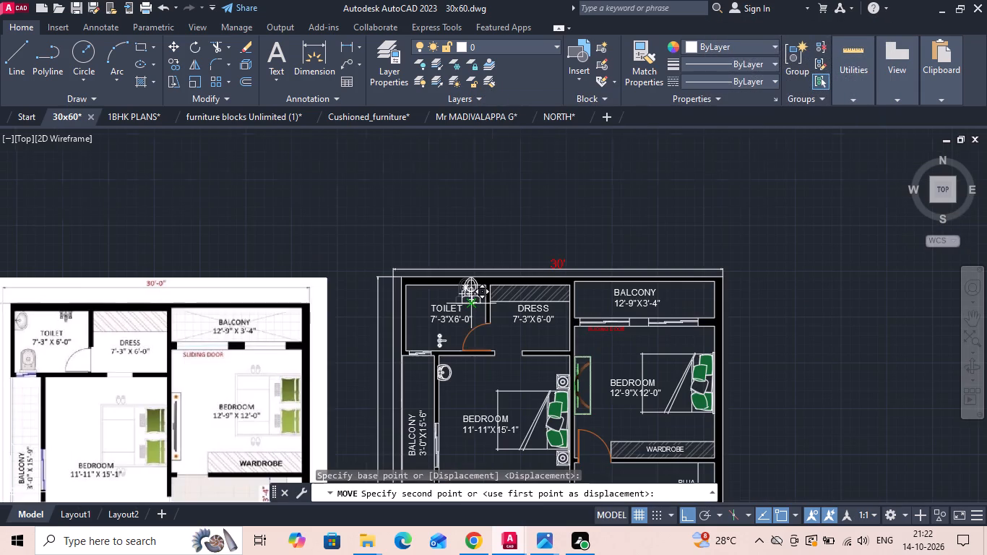
pyautogui.scroll(4, 431, 353)
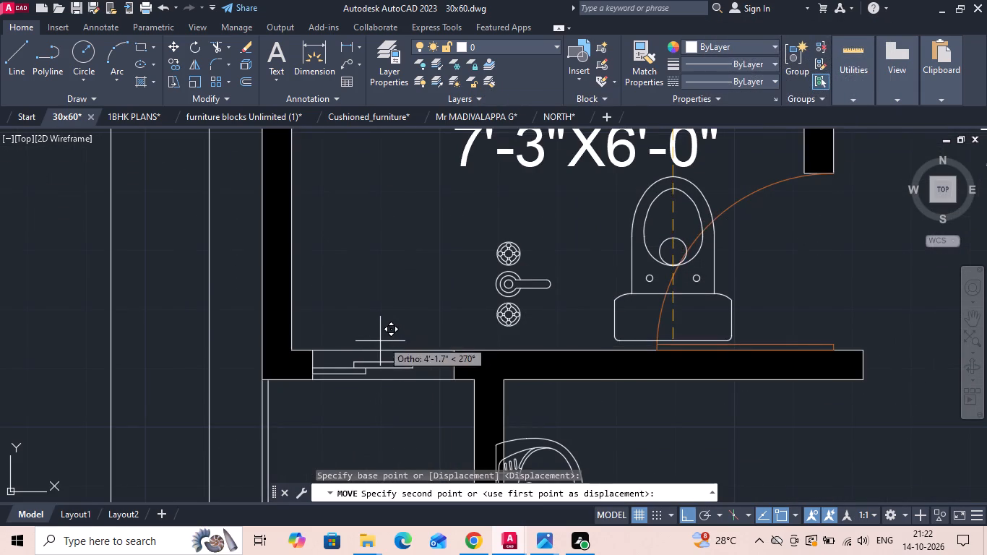
pyautogui.click(382, 348)
# Rotate the copied faucet in the 7'-3"X6'-0" toilet a quarter turn so its spout points down.
pyautogui.scroll(-1, 404, 343)
pyautogui.scroll(-1, 462, 384)
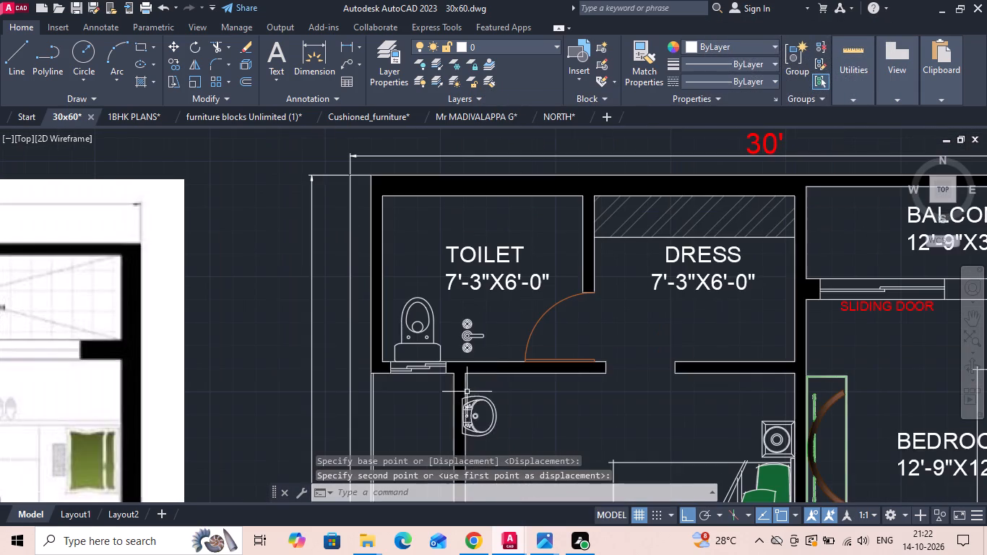
pyautogui.click(483, 337)
pyautogui.rightClick(483, 337)
pyautogui.click(502, 309)
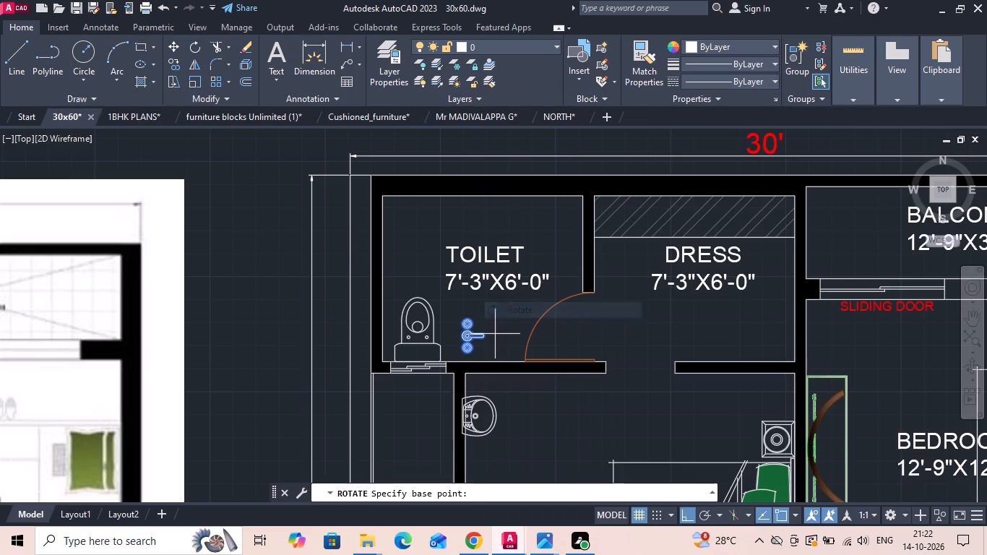
pyautogui.click(495, 334)
pyautogui.click(484, 353)
# Move the rotated faucet by its back edge onto the upper wall of the 7'-3"X6'-0" toilet, near the dress partition.
pyautogui.scroll(-2, 493, 356)
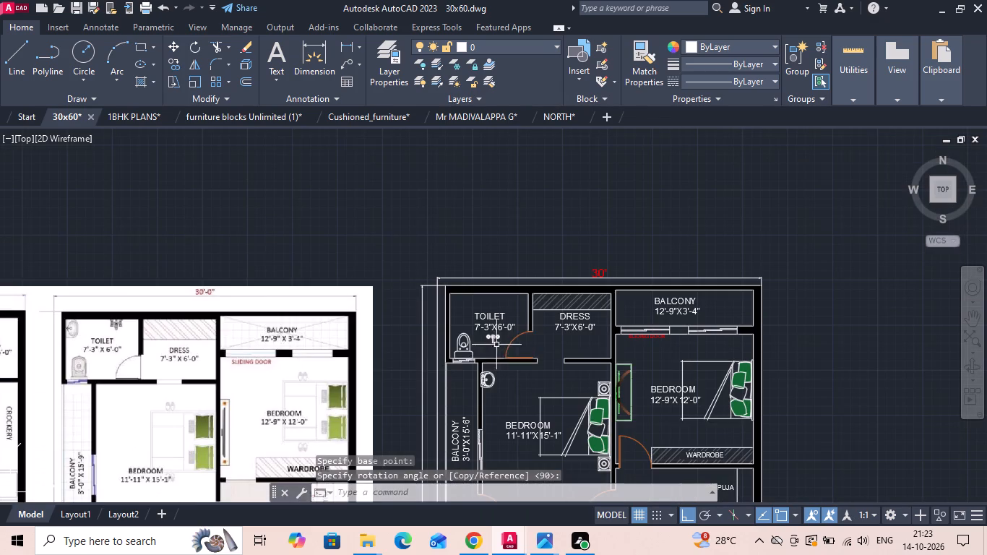
pyautogui.scroll(3, 496, 345)
pyautogui.click(495, 323)
pyautogui.rightClick(495, 323)
pyautogui.click(525, 263)
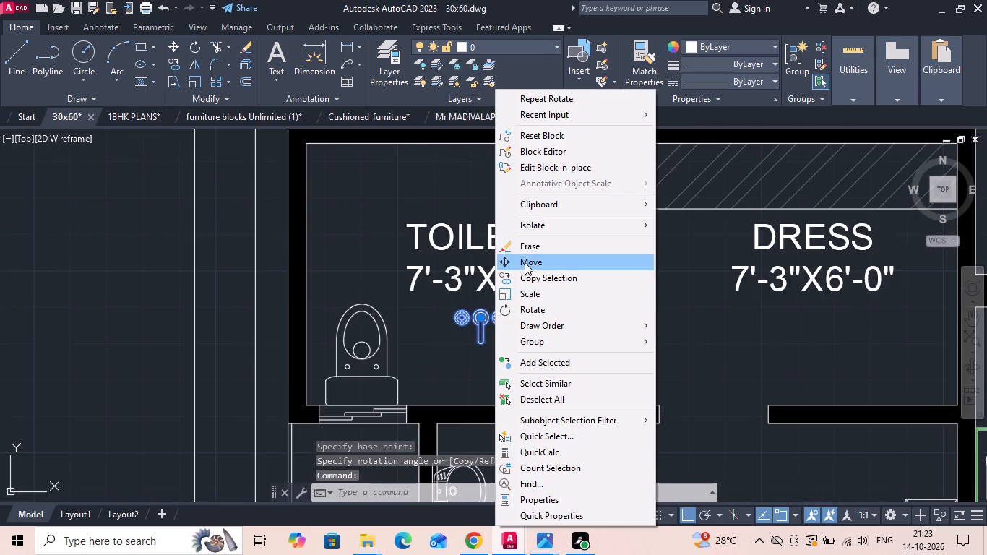
pyautogui.click(479, 306)
pyautogui.scroll(-1, 490, 339)
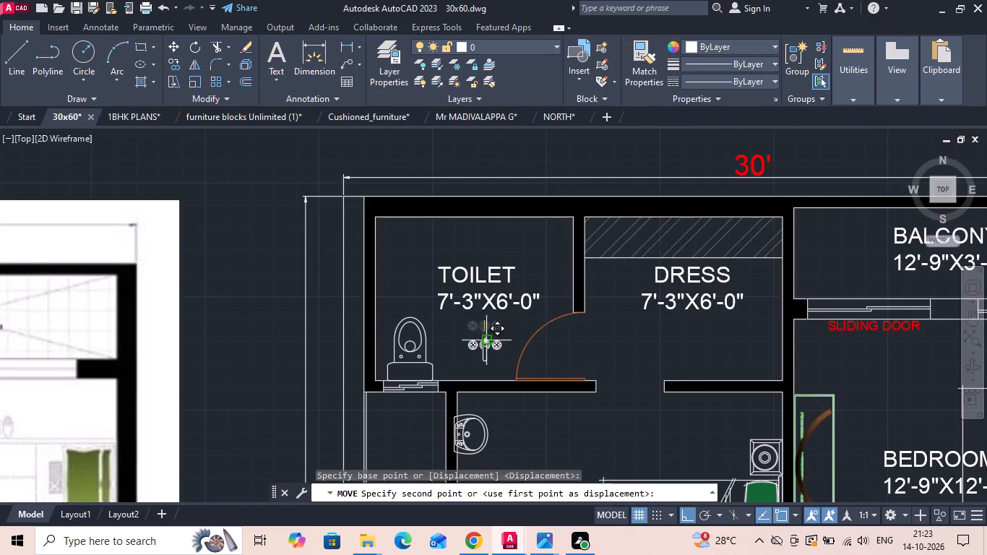
pyautogui.click(530, 218)
# Move the copied washbasin by its upper back corner to the upper-left inner corner of the 7'-3"X6'-0" toilet.
pyautogui.scroll(-1, 477, 243)
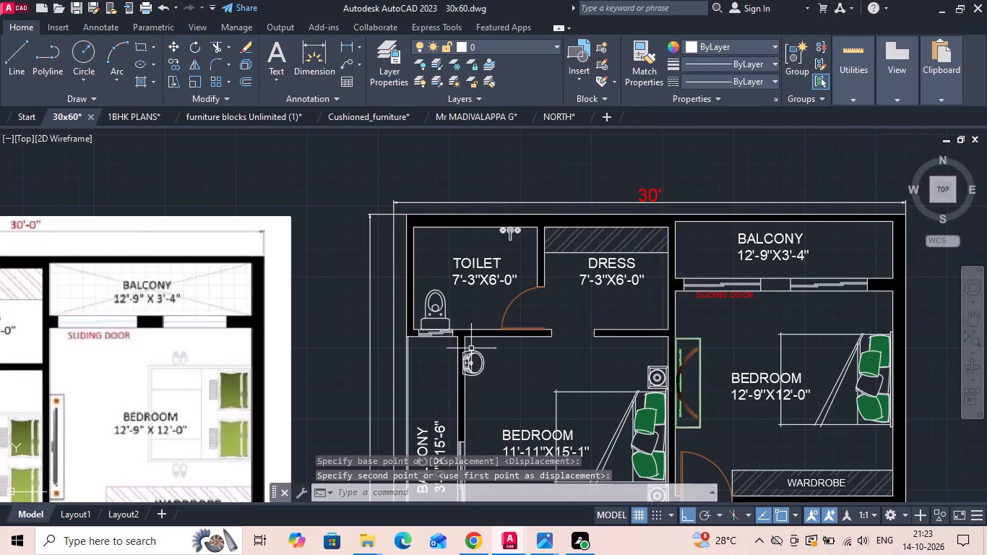
pyautogui.click(470, 355)
pyautogui.rightClick(470, 355)
pyautogui.click(512, 264)
pyautogui.scroll(-2, 499, 304)
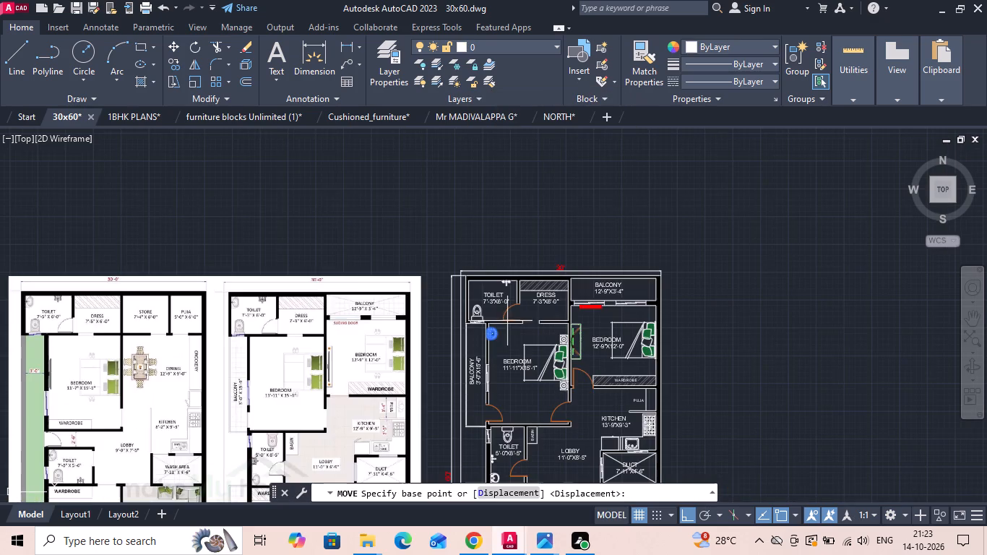
pyautogui.scroll(5, 482, 331)
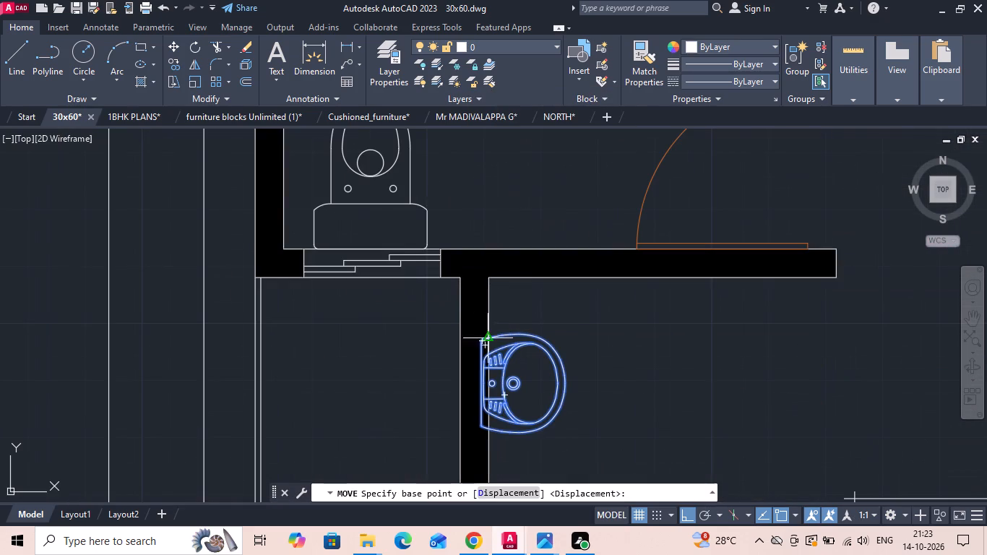
pyautogui.click(480, 342)
pyautogui.scroll(-2, 485, 386)
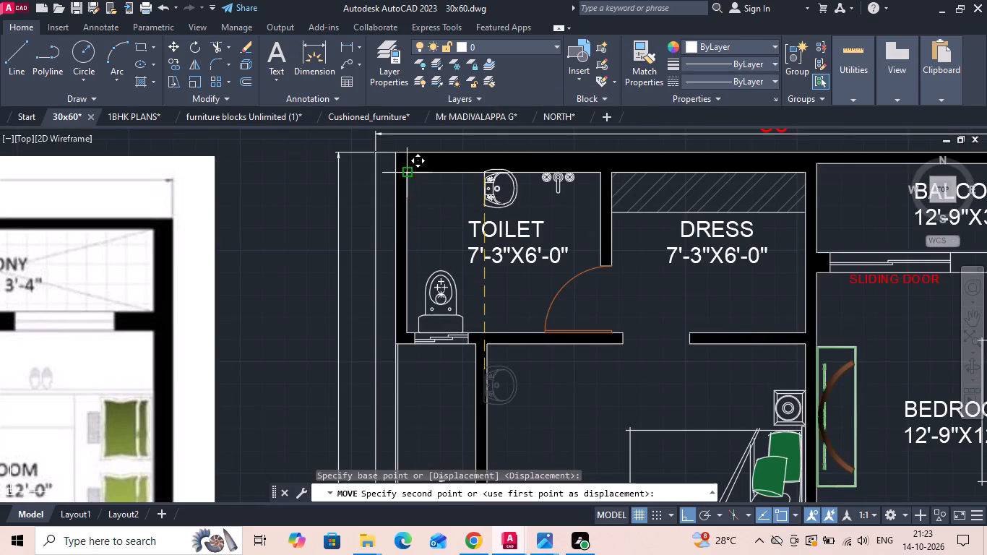
pyautogui.click(409, 175)
# Shift the washbasin slightly down so its curved side sits flush with the toilet's upper wall.
pyautogui.scroll(2, 432, 173)
pyautogui.click(435, 214)
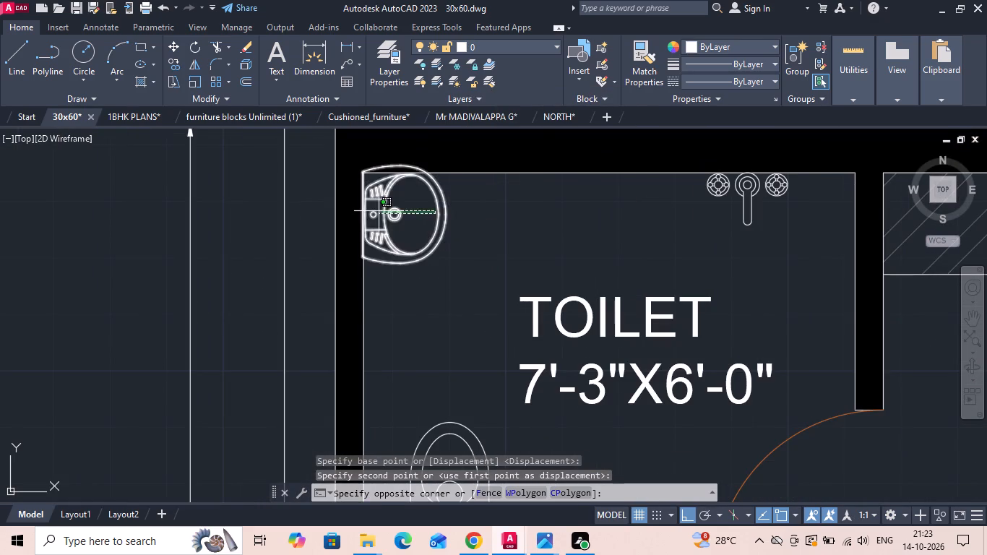
pyautogui.click(379, 211)
pyautogui.rightClick(379, 211)
pyautogui.click(410, 267)
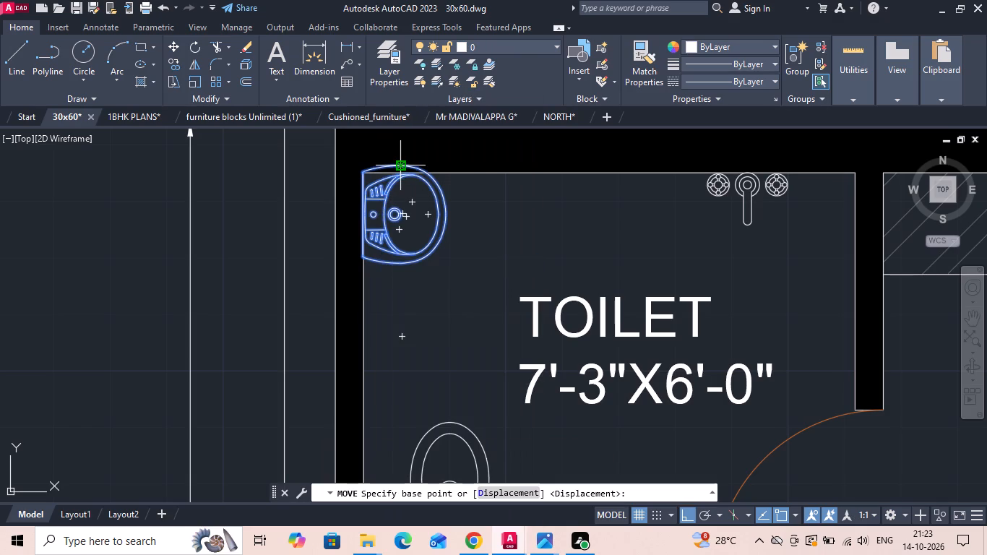
pyautogui.click(400, 164)
pyautogui.click(400, 176)
# Copy the faucet, washbasin and WC from the 7'-3"X6'-0" toilet to the 7'-6"X6'-0" toilet, aligned by the corner at the dress partition.
pyautogui.scroll(-2, 549, 267)
pyautogui.scroll(-2, 647, 297)
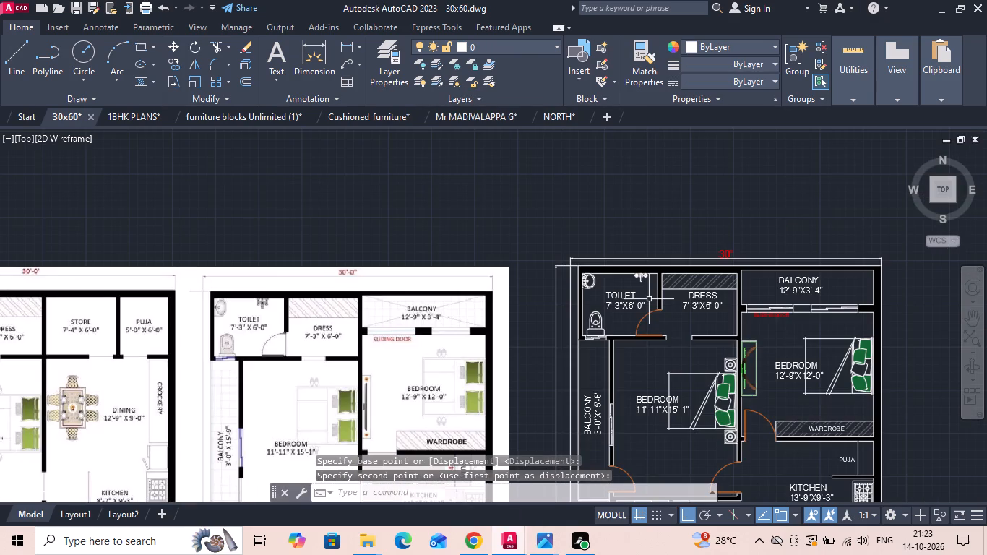
pyautogui.moveTo(642, 294); pyautogui.dragTo(627, 182, button='middle')
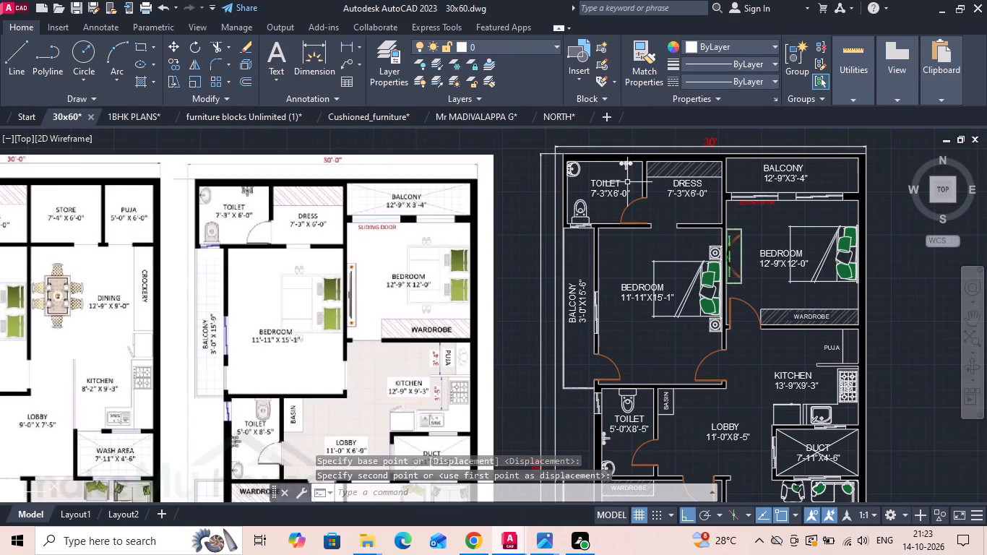
pyautogui.scroll(-1, 627, 182)
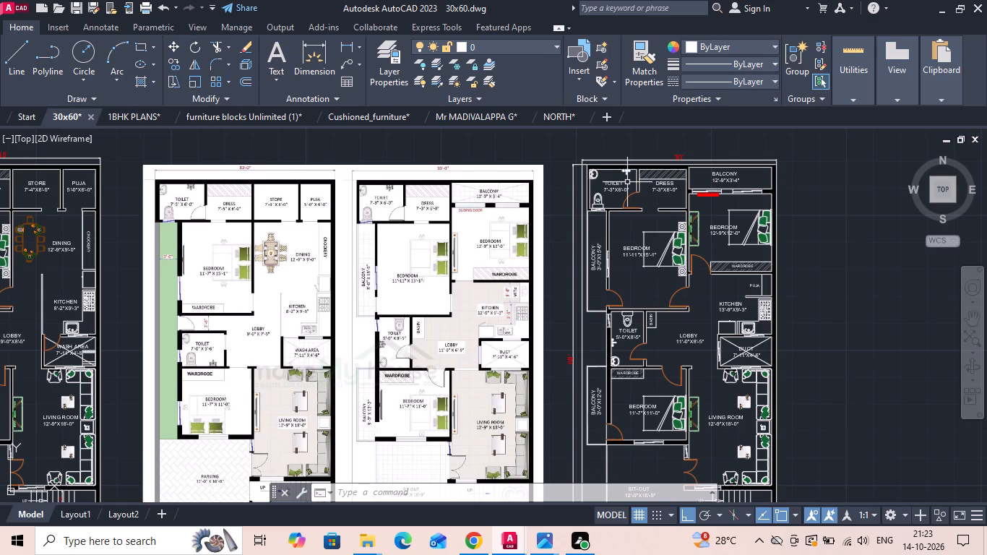
pyautogui.moveTo(426, 300); pyautogui.dragTo(486, 301, button='middle')
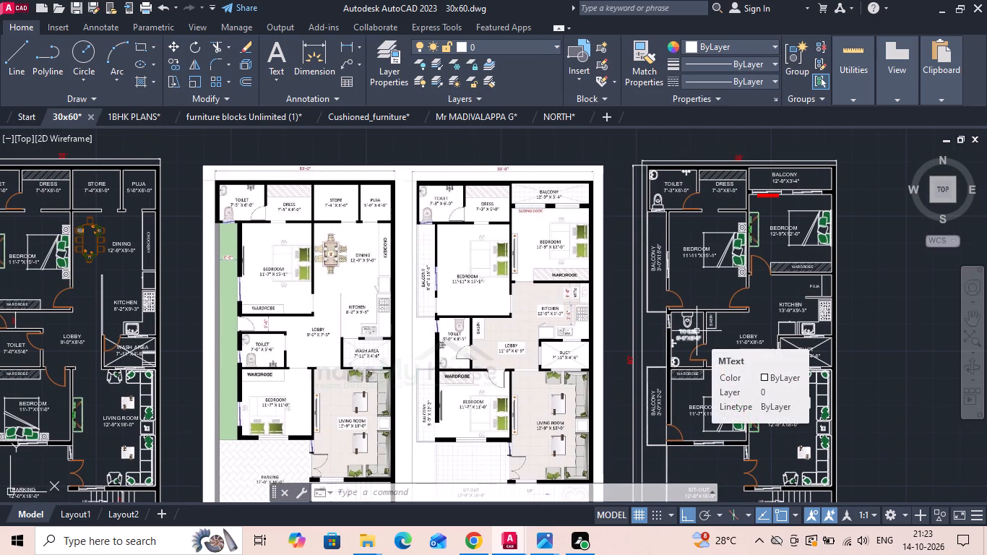
pyautogui.scroll(3, 684, 176)
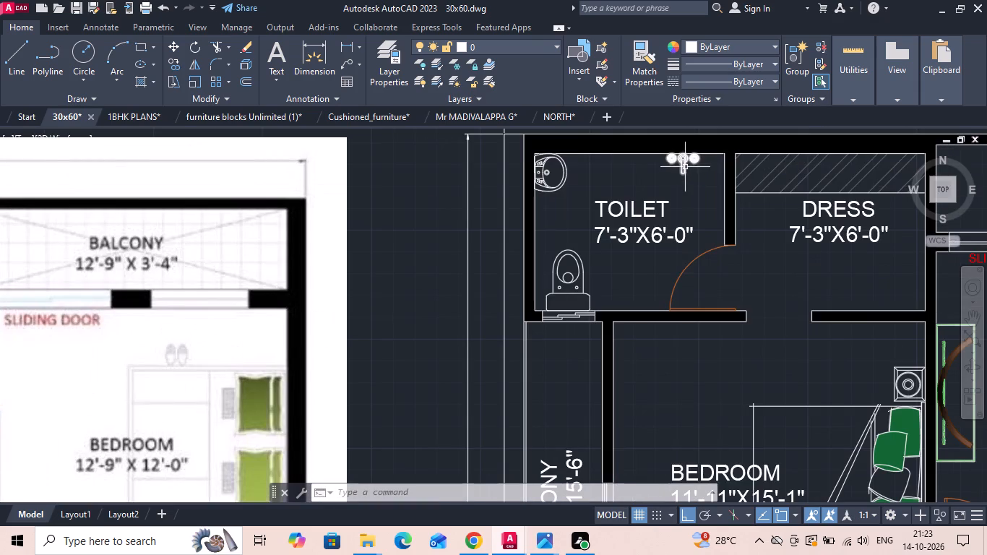
pyautogui.click(685, 165)
pyautogui.click(579, 171)
pyautogui.click(553, 184)
pyautogui.click(554, 263)
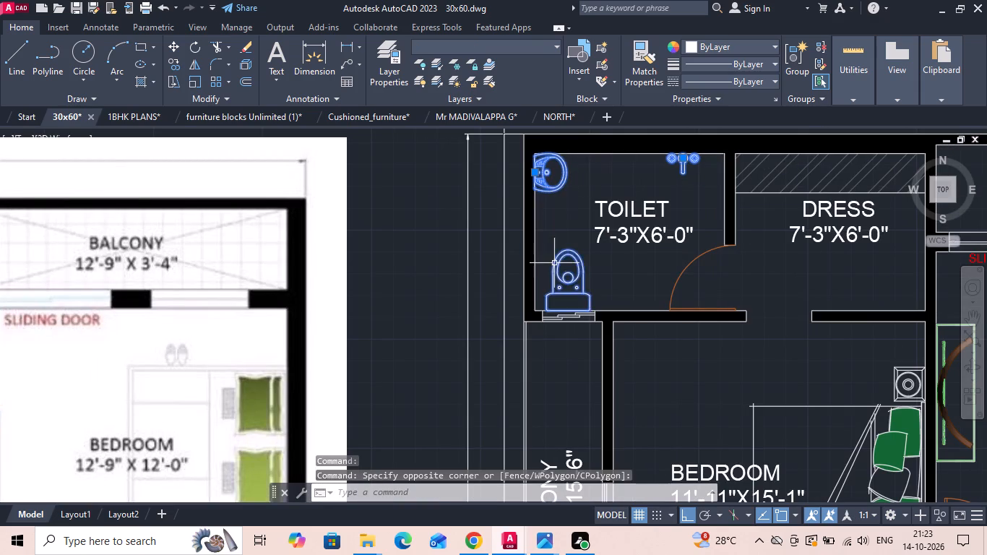
pyautogui.rightClick(554, 263)
pyautogui.click(577, 299)
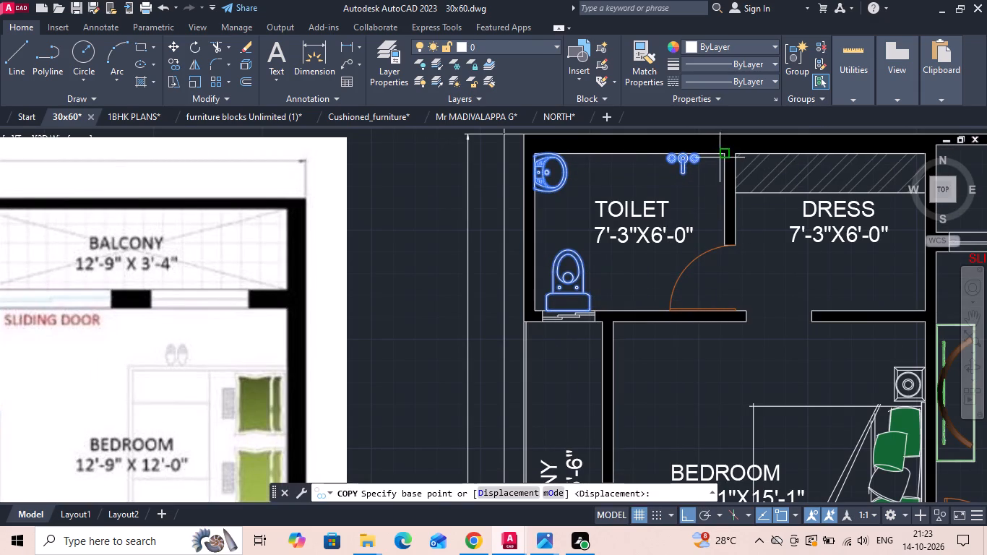
pyautogui.click(722, 153)
pyautogui.scroll(-4, 748, 204)
pyautogui.scroll(4, 317, 210)
pyautogui.click(333, 217)
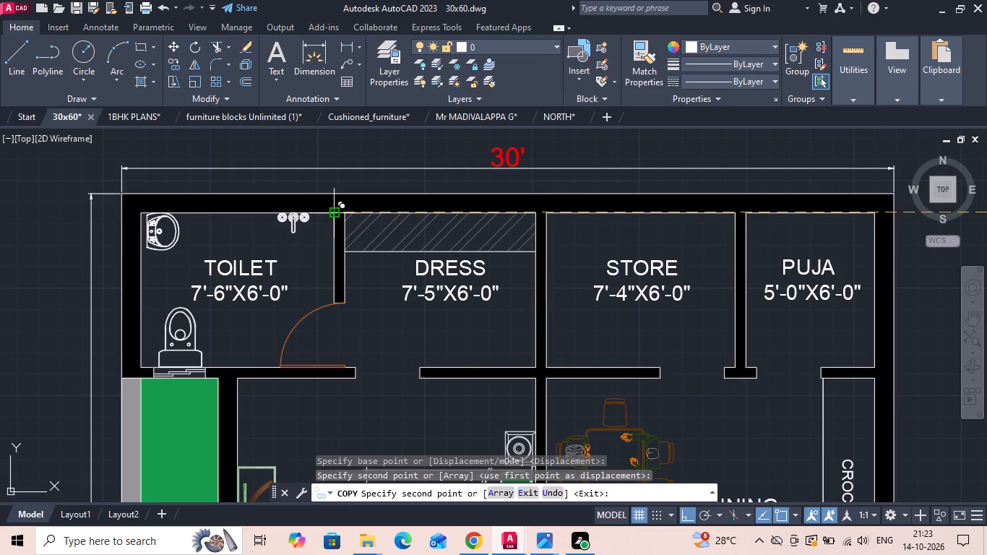
pyautogui.press('Escape')
# Move the copied washbasin in the 7'-6"X6'-0" toilet 3" left towards the side wall.
pyautogui.scroll(2, 147, 230)
pyautogui.click(152, 225)
pyautogui.click(140, 223)
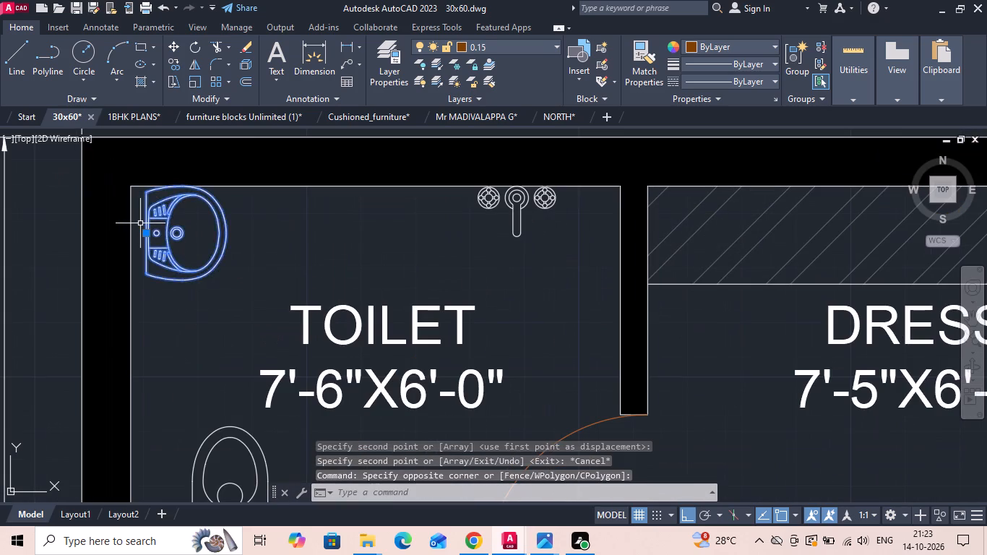
pyautogui.rightClick(140, 223)
pyautogui.click(155, 263)
pyautogui.scroll(1, 166, 177)
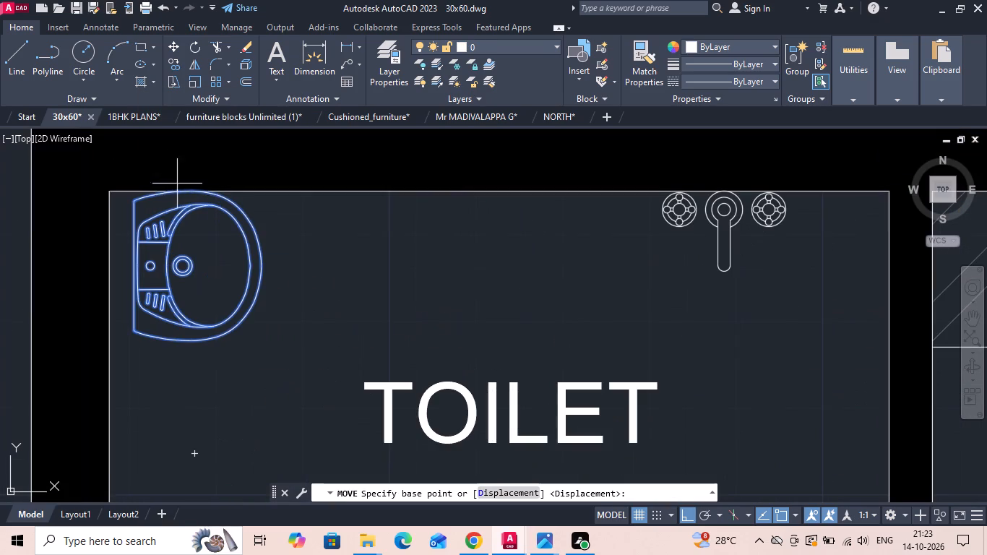
pyautogui.click(186, 190)
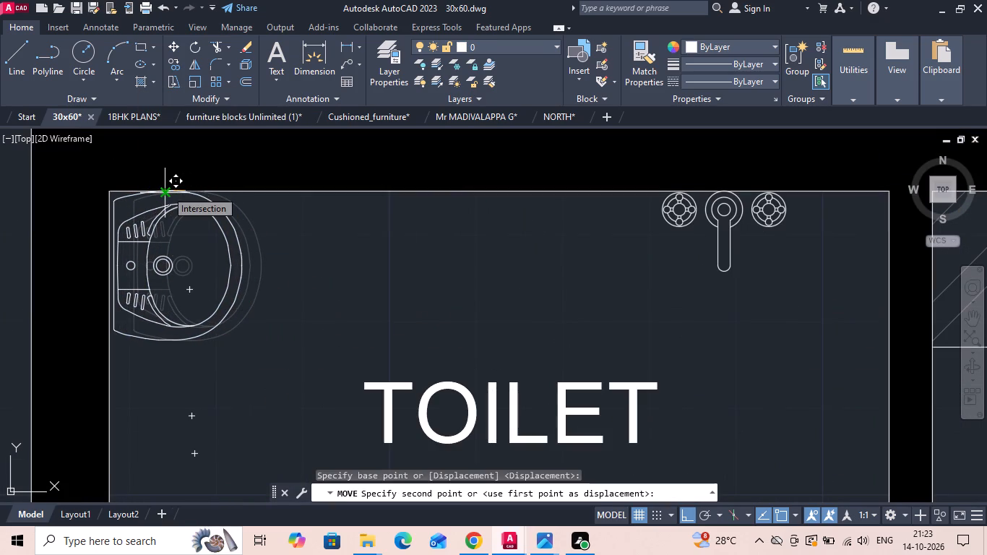
pyautogui.write('3')
pyautogui.press('space')
pyautogui.scroll(1, 120, 203)
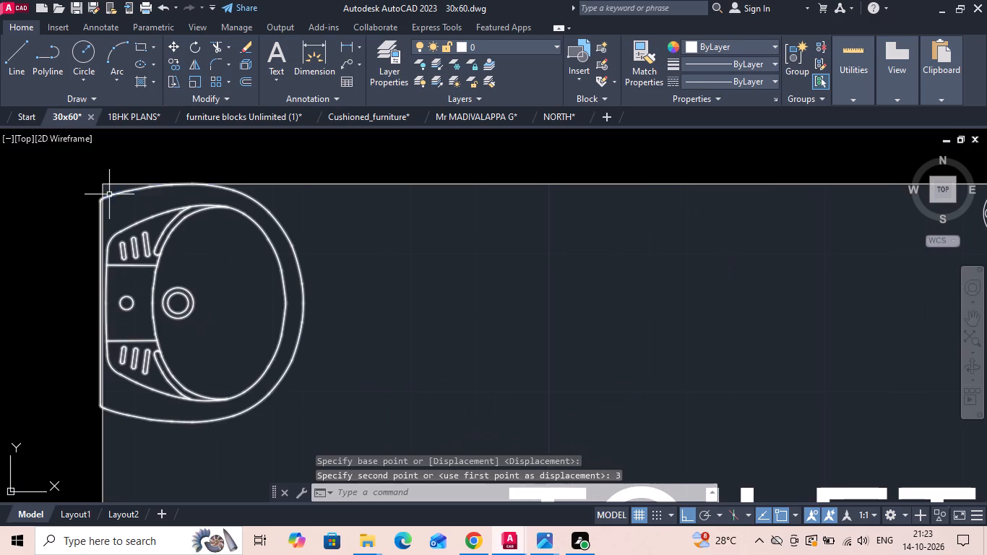
# Shift the washbasin slightly right so its back edge lines up with the inner face of the left wall.
pyautogui.click(109, 194)
pyautogui.rightClick(109, 194)
pyautogui.click(130, 258)
pyautogui.scroll(2, 90, 210)
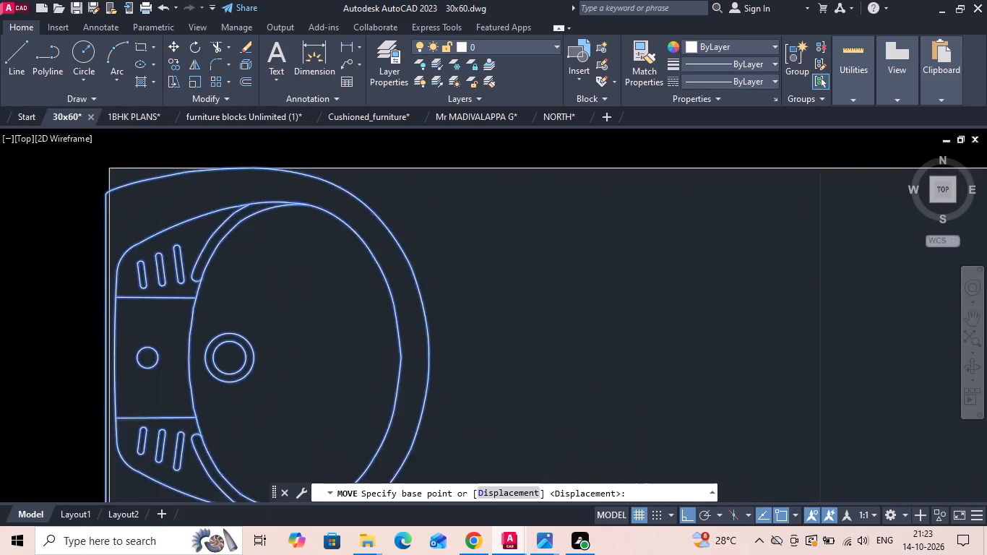
pyautogui.click(113, 184)
pyautogui.click(124, 181)
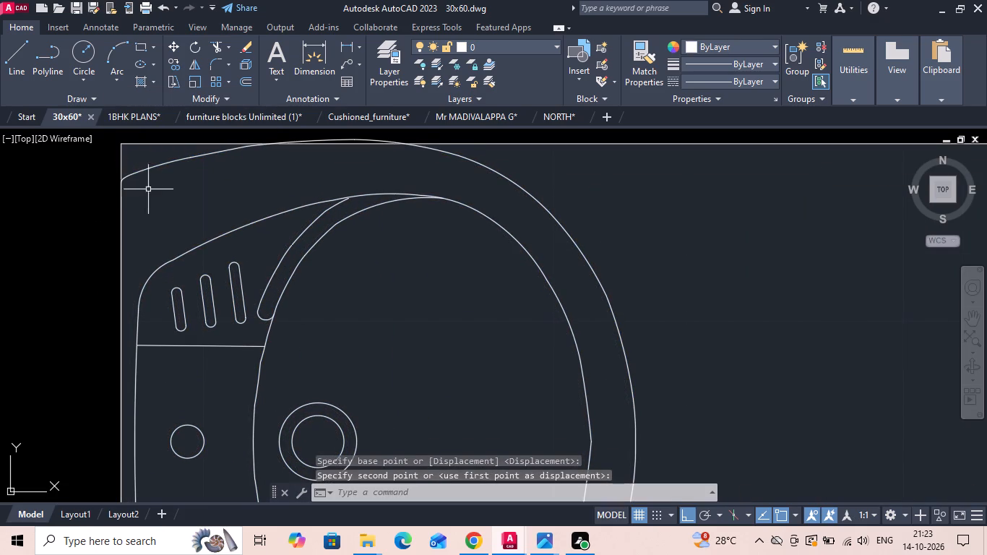
# Move the washbasin slightly down so its curved side sits flush with the upper wall of the 7'-6"X6'-0" toilet.
pyautogui.click(169, 165)
pyautogui.click(162, 152)
pyautogui.rightClick(161, 152)
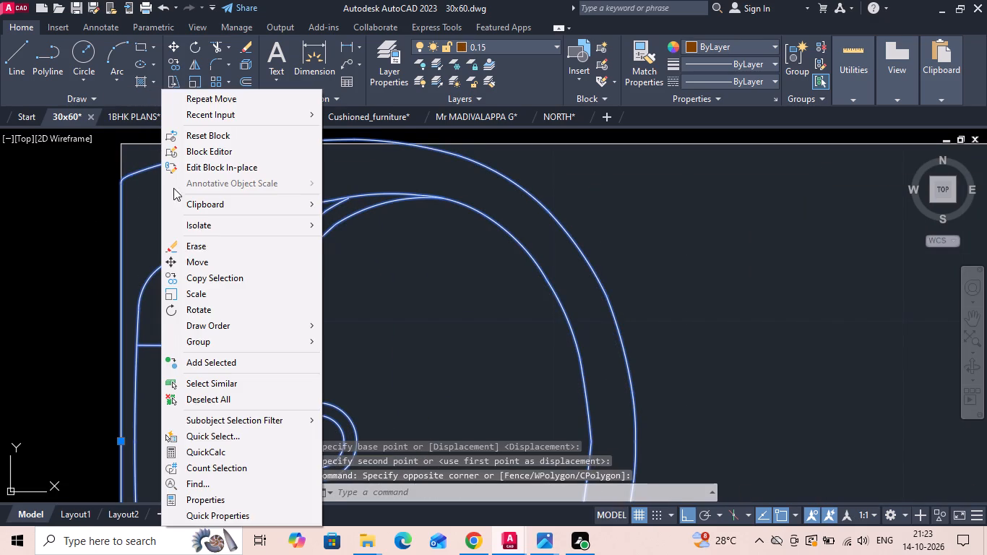
pyautogui.click(200, 262)
pyautogui.moveTo(213, 255); pyautogui.dragTo(213, 311, button='middle')
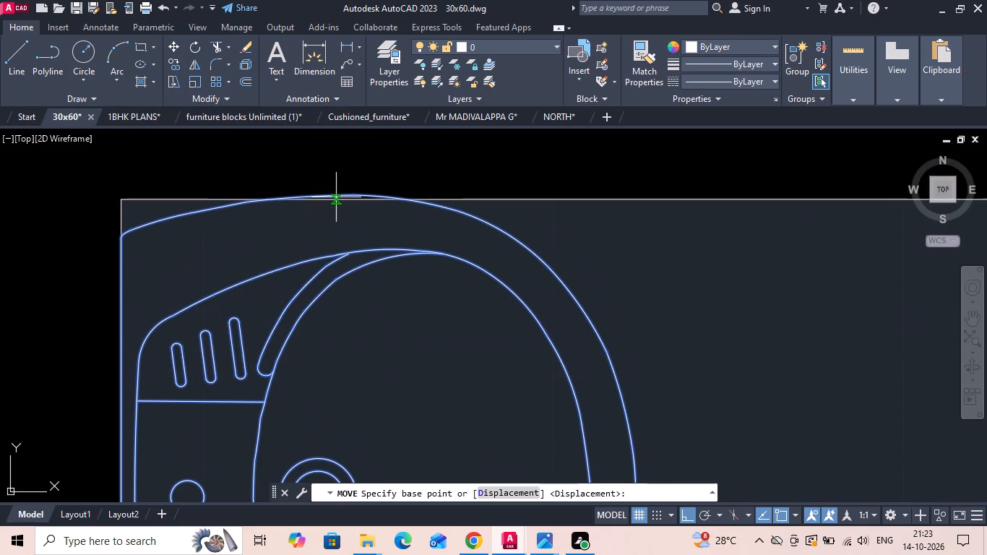
pyautogui.click(359, 192)
pyautogui.click(358, 200)
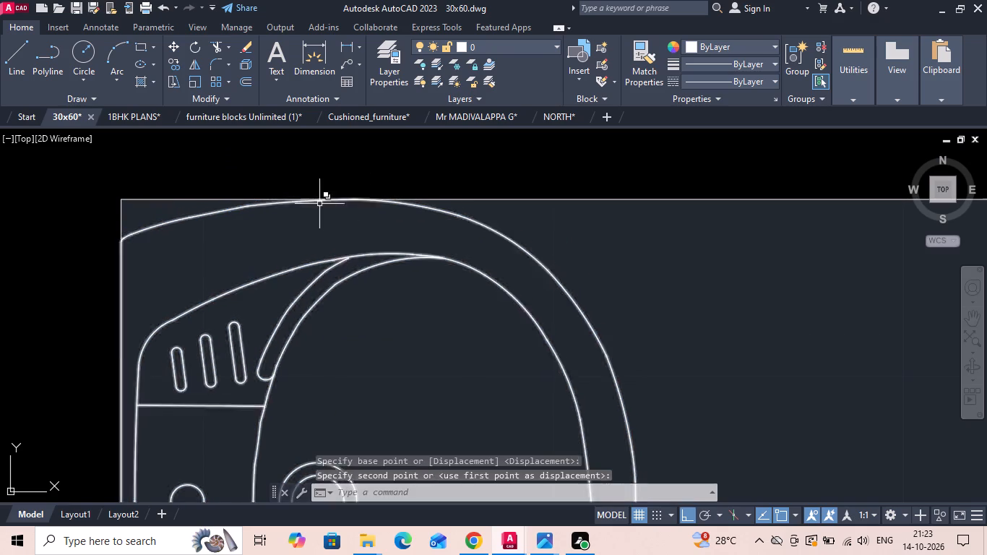
# Copy the washbasin and WC from the 7'-6"X6'-0" toilet into the 7'-0"X5'-6" toilet, matching their lower-left inner corners.
pyautogui.scroll(-6, 315, 205)
pyautogui.scroll(3, 374, 401)
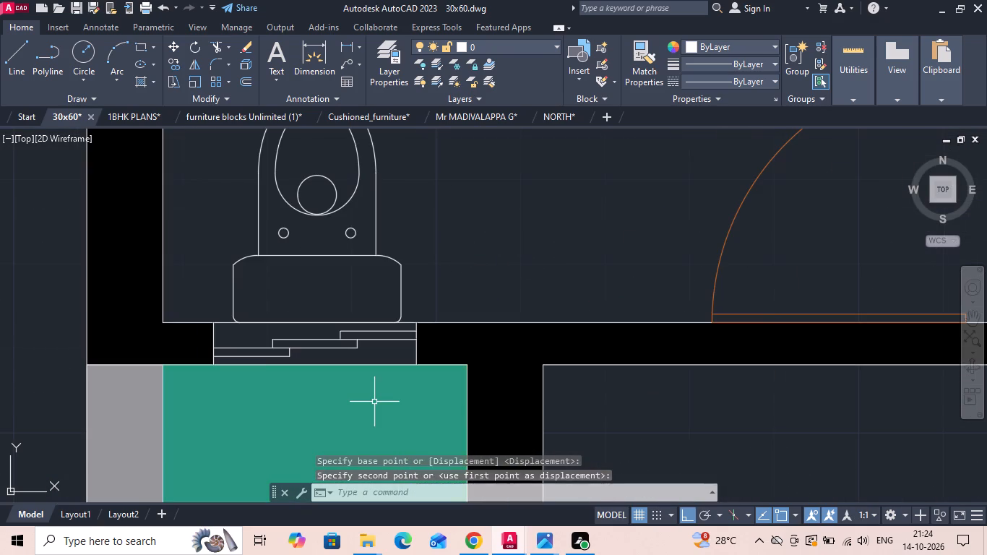
pyautogui.scroll(-3, 350, 374)
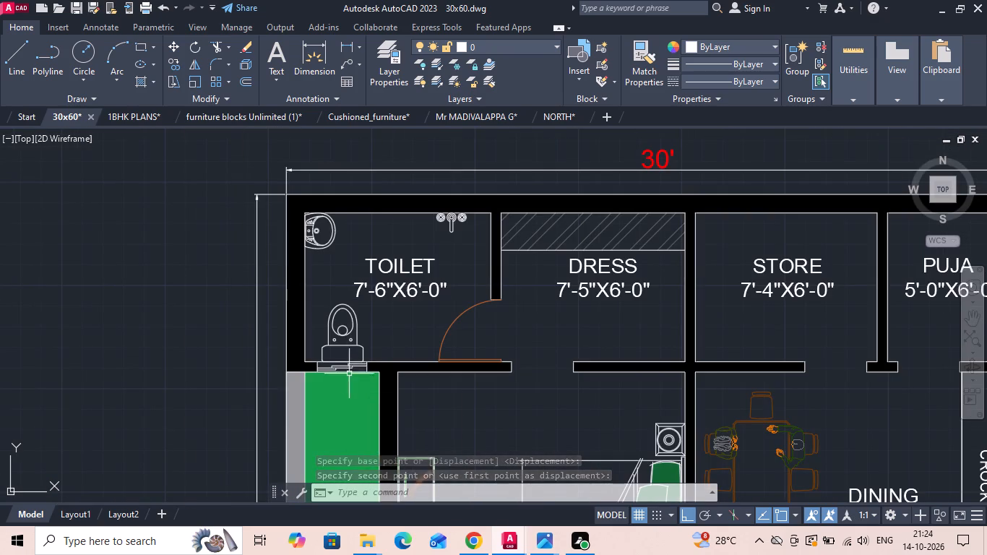
pyautogui.scroll(-2, 321, 307)
pyautogui.moveTo(538, 309); pyautogui.dragTo(513, 276, button='middle')
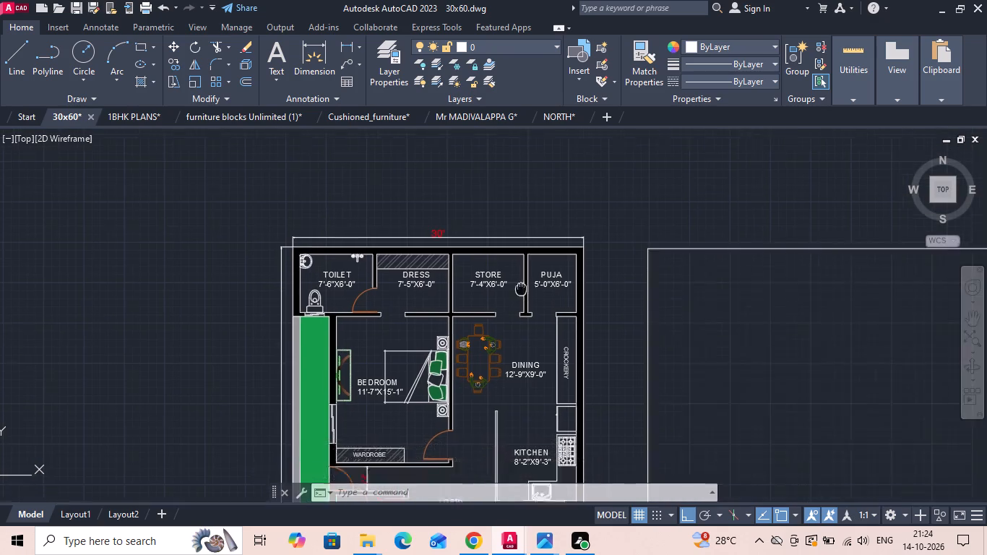
pyautogui.moveTo(513, 276); pyautogui.dragTo(481, 210, button='middle')
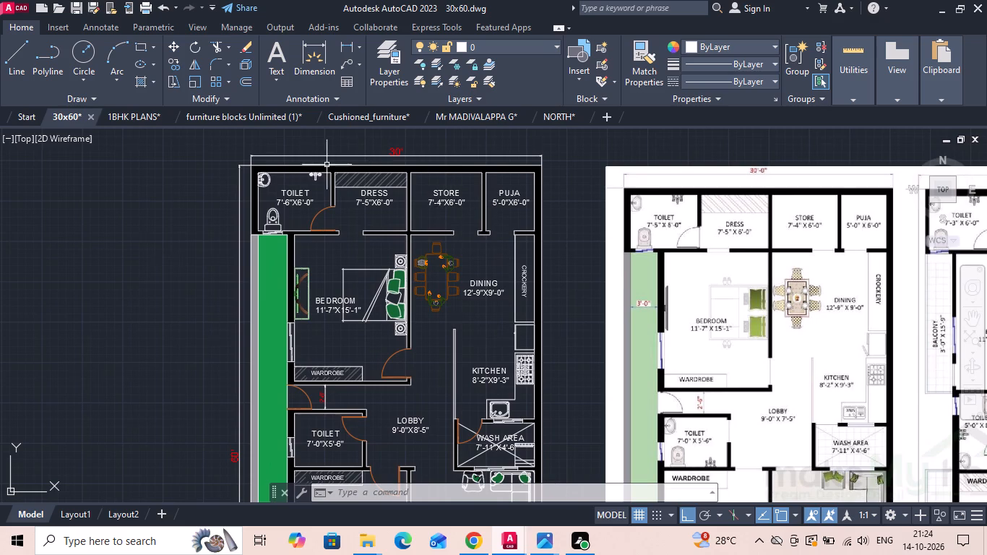
pyautogui.scroll(2, 297, 170)
pyautogui.click(223, 202)
pyautogui.click(221, 283)
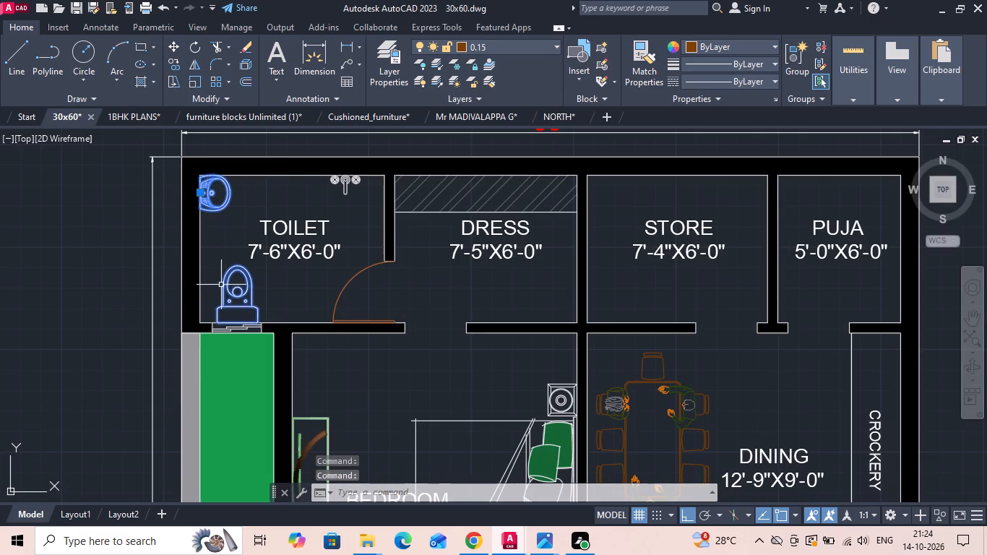
pyautogui.rightClick(221, 285)
pyautogui.click(241, 298)
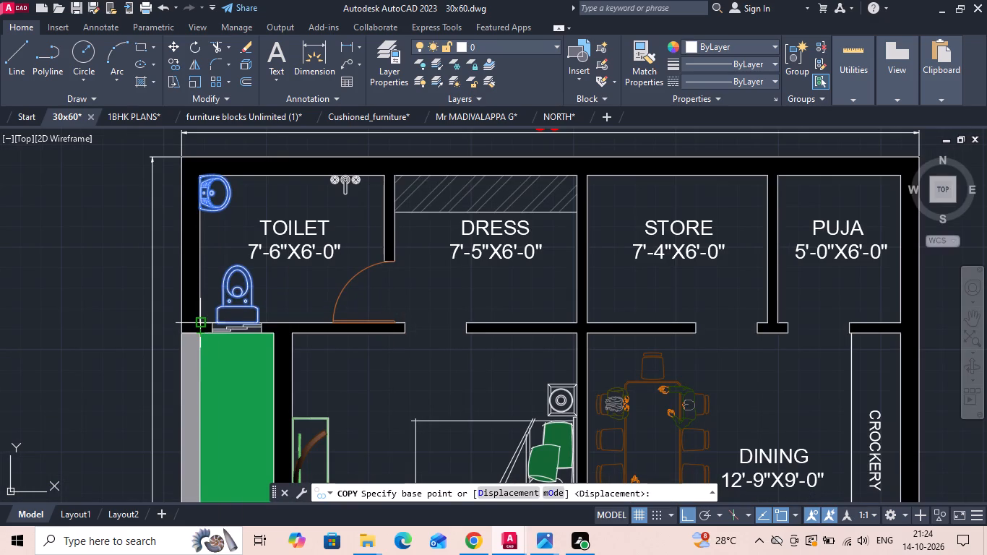
pyautogui.click(202, 322)
pyautogui.scroll(-3, 323, 220)
pyautogui.scroll(3, 330, 384)
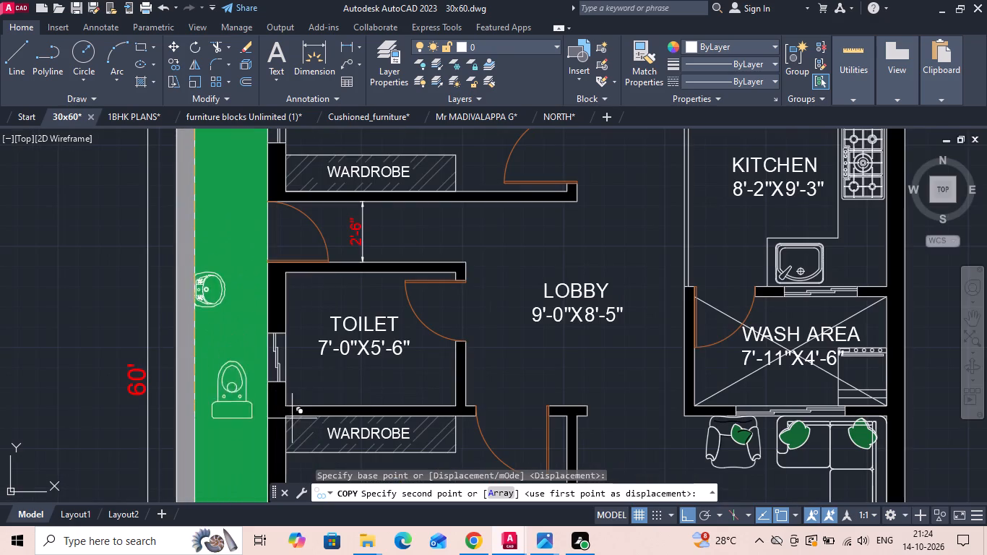
pyautogui.click(288, 404)
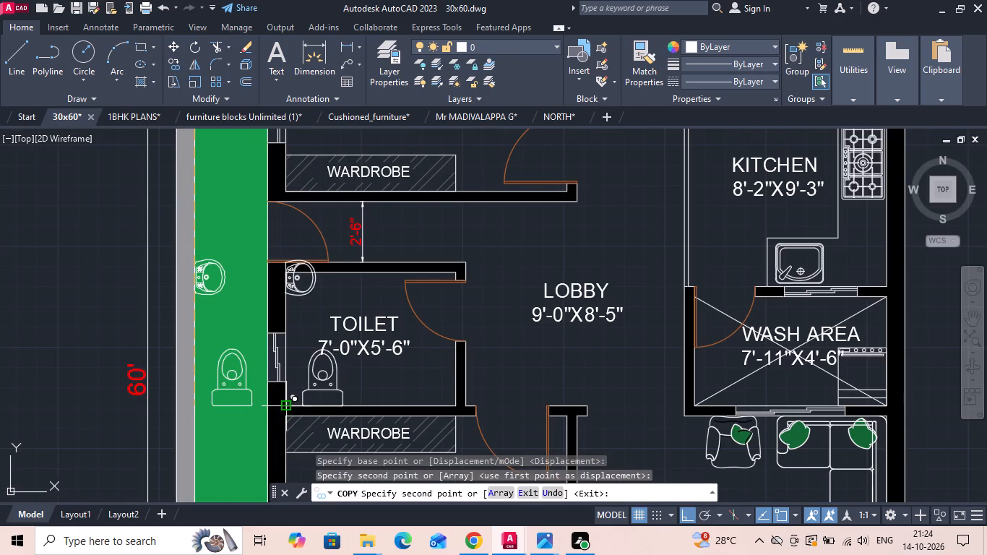
pyautogui.press('Escape')
# Move the 7'-0"X5'-6" toilet label slightly up, clear of the WC.
pyautogui.click(361, 318)
pyautogui.rightClick(362, 317)
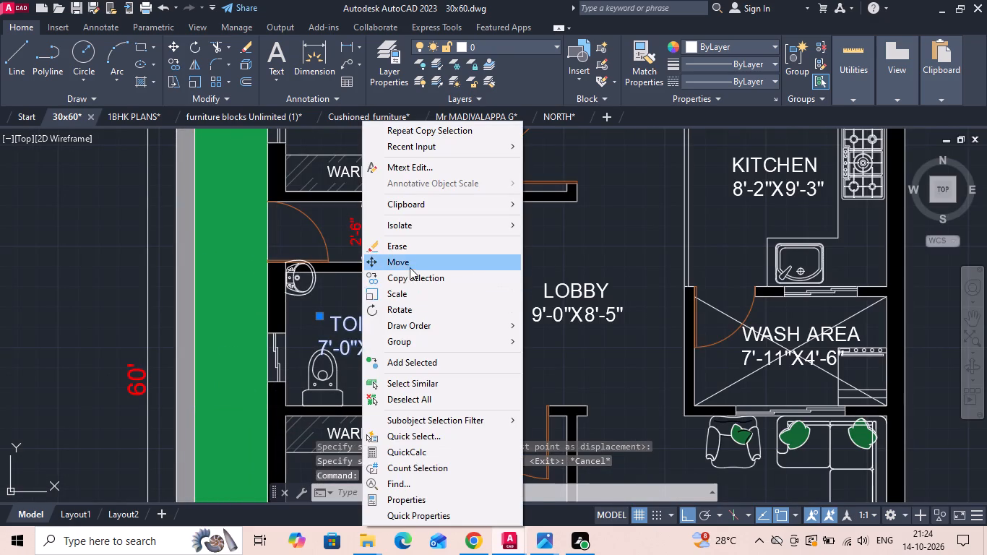
pyautogui.click(410, 267)
pyautogui.scroll(1, 373, 349)
pyautogui.click(377, 405)
pyautogui.click(379, 395)
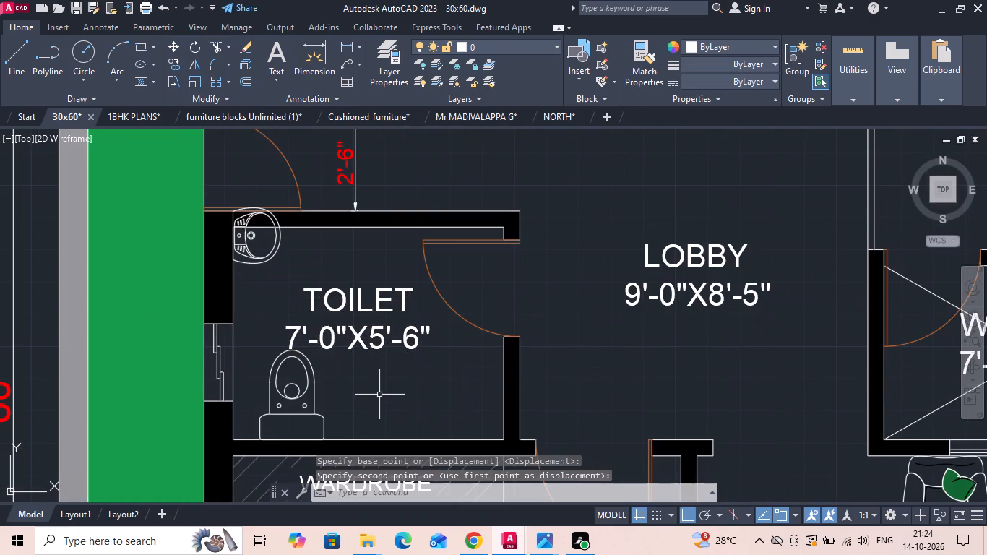
# Move the washbasin in the 7'-0"X5'-6" toilet down so its curved side meets the inner face of the upper wall.
pyautogui.click(270, 257)
pyautogui.rightClick(269, 256)
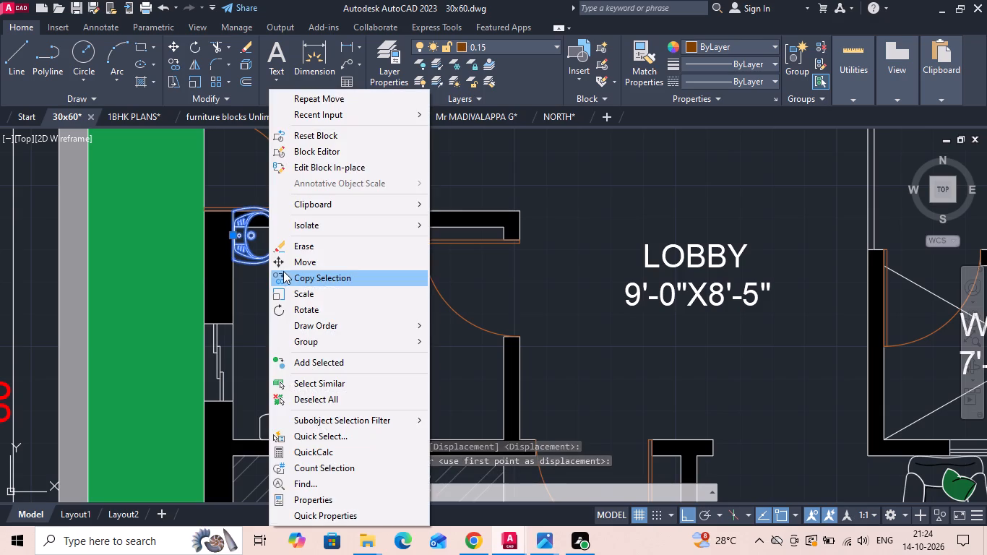
pyautogui.click(288, 263)
pyautogui.scroll(2, 246, 205)
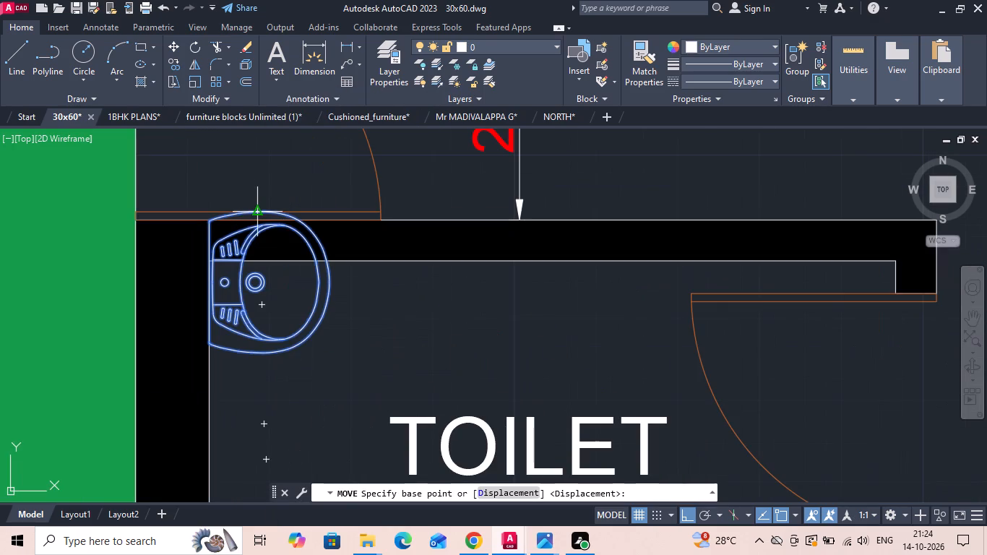
pyautogui.click(262, 212)
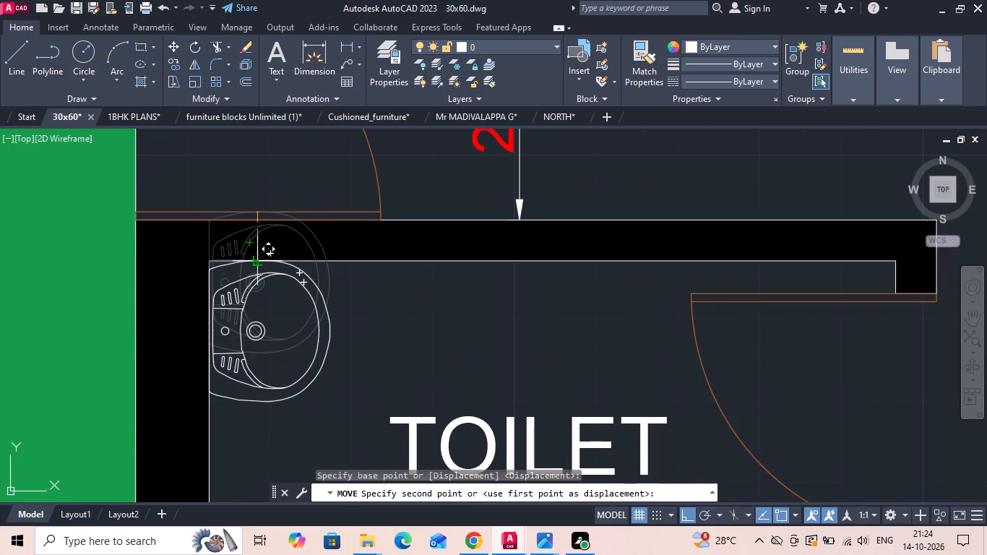
pyautogui.click(254, 263)
# Copy the faucet from the 7'-6"X6'-0" toilet into the 7'-0"X5'-6" toilet, near the WC.
pyautogui.scroll(-6, 294, 252)
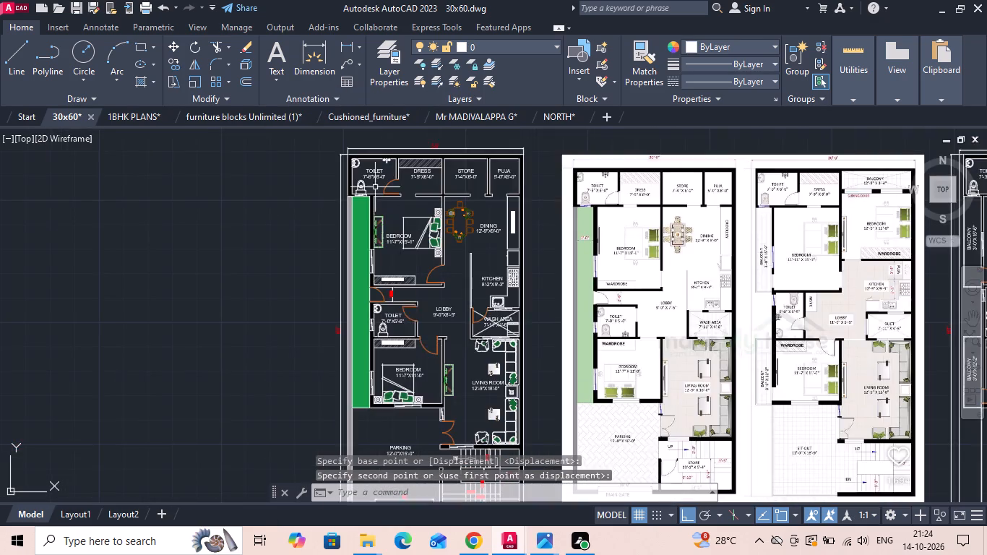
pyautogui.scroll(2, 375, 182)
pyautogui.click(400, 138)
pyautogui.rightClick(400, 138)
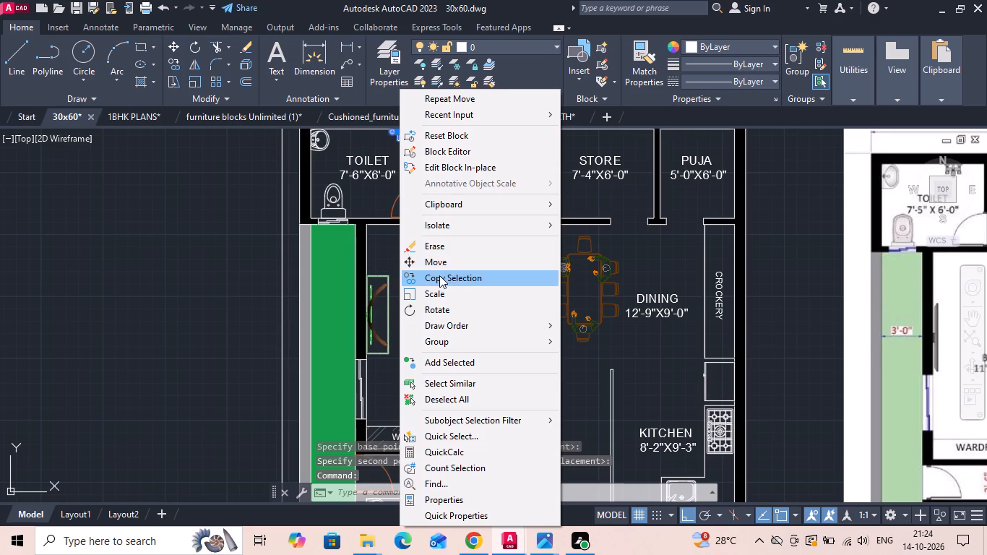
pyautogui.click(439, 277)
pyautogui.moveTo(405, 143); pyautogui.dragTo(405, 157)
pyautogui.moveTo(376, 408); pyautogui.dragTo(374, 198, button='middle')
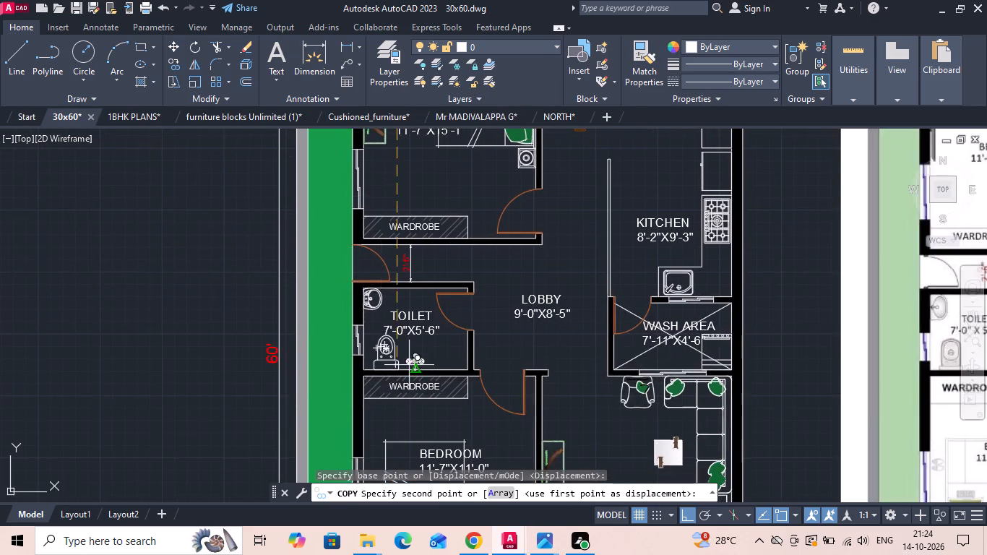
pyautogui.scroll(4, 413, 370)
pyautogui.click(431, 335)
pyautogui.press('Escape')
# Mirror the copied faucet in the 7'-0"X5'-6" toilet about a horizontal line, erasing the source, so its spout points up.
pyautogui.moveTo(326, 295); pyautogui.dragTo(314, 286)
pyautogui.click(288, 266)
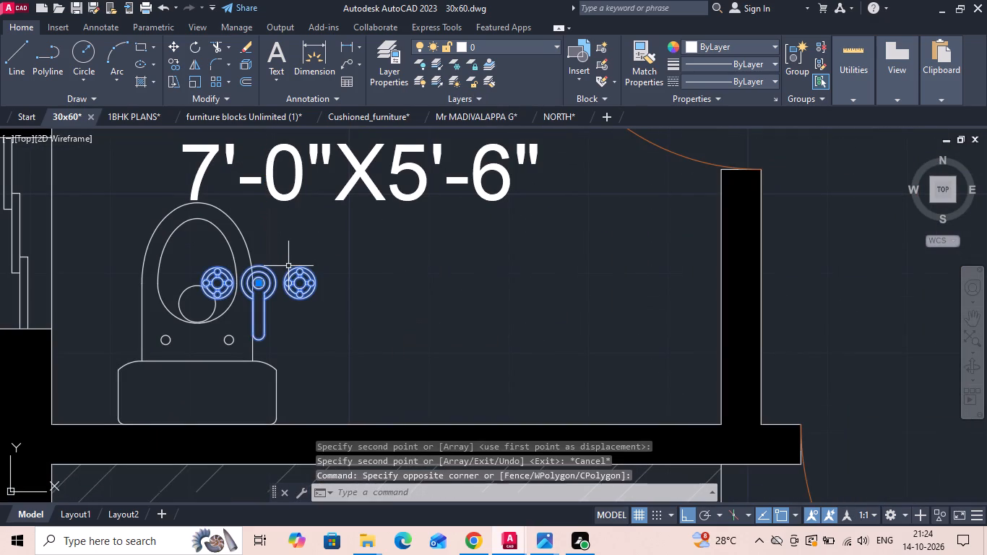
pyautogui.write('MI')
pyautogui.press('space')
pyautogui.click(501, 306)
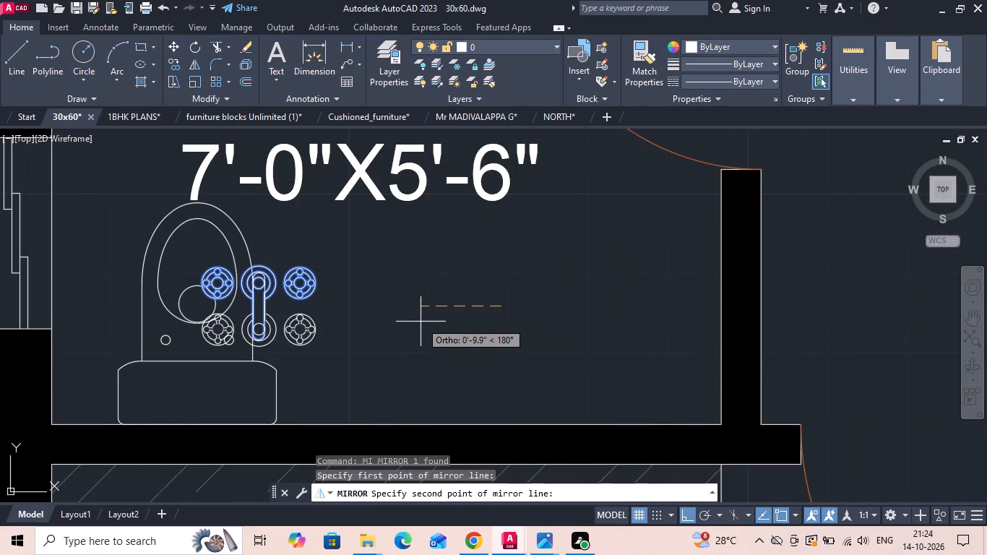
pyautogui.click(421, 322)
pyautogui.write('Y')
pyautogui.press('space')
# Move the mirrored faucet against the inner face of the 7'-0"X5'-6" toilet's lower wall, on the door side of the WC.
pyautogui.moveTo(311, 312); pyautogui.dragTo(296, 348)
pyautogui.click(295, 350)
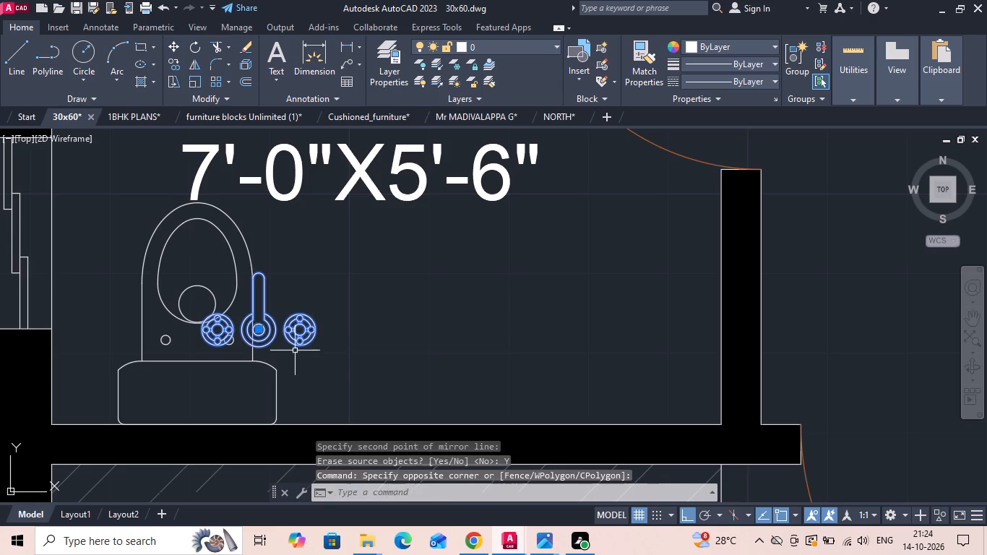
pyautogui.rightClick(295, 350)
pyautogui.click(326, 267)
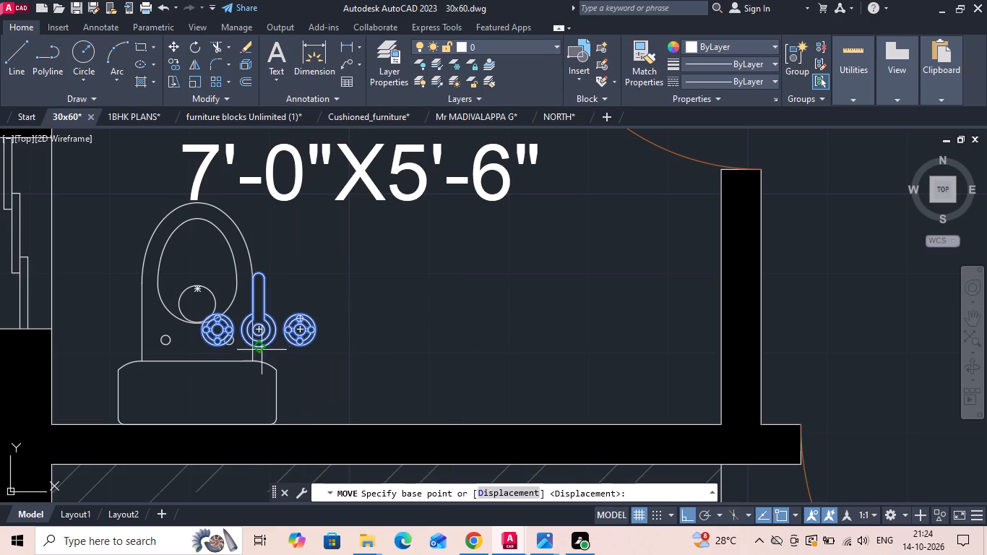
pyautogui.moveTo(258, 351); pyautogui.dragTo(269, 355)
pyautogui.click(573, 424)
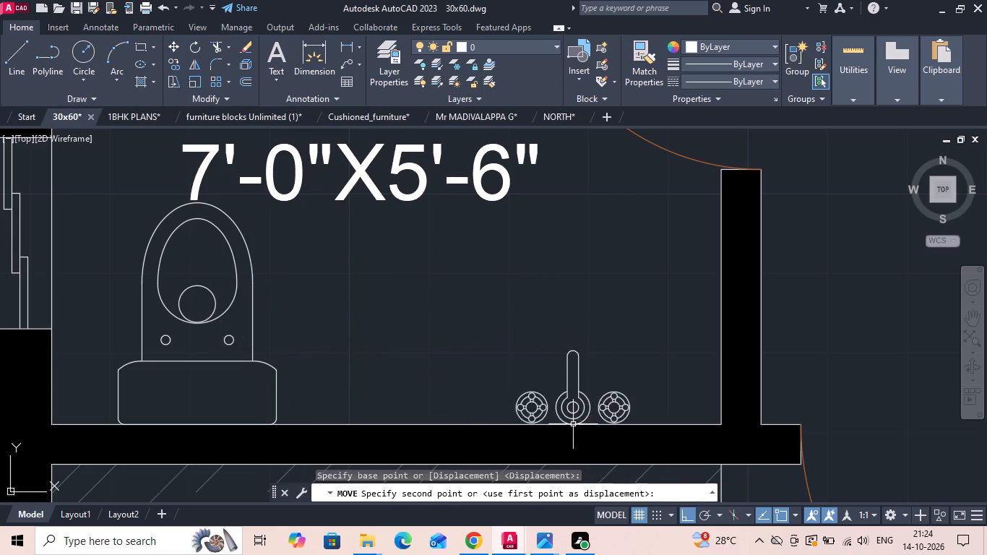
# Save the drawing with the faucet placed.
pyautogui.scroll(-2, 522, 342)
pyautogui.hotkey('ctrl', 's')
pyautogui.hotkey('ctrl', 's')
pyautogui.hotkey('ctrl', 's')
pyautogui.hotkey('ctrl', 's')
pyautogui.hotkey('ctrl', 's')
pyautogui.hotkey('ctrl', 's')
pyautogui.hotkey('ctrl', 's')
pyautogui.hotkey('ctrl', 's')
pyautogui.hotkey('ctrl', 's')
pyautogui.hotkey('ctrl', 's')
pyautogui.hotkey('ctrl', 's')
pyautogui.hotkey('ctrl', 's')
pyautogui.hotkey('ctrl', 's')
pyautogui.hotkey('ctrl', 's')
pyautogui.hotkey('ctrl', 's')
pyautogui.hotkey('ctrl', 's')
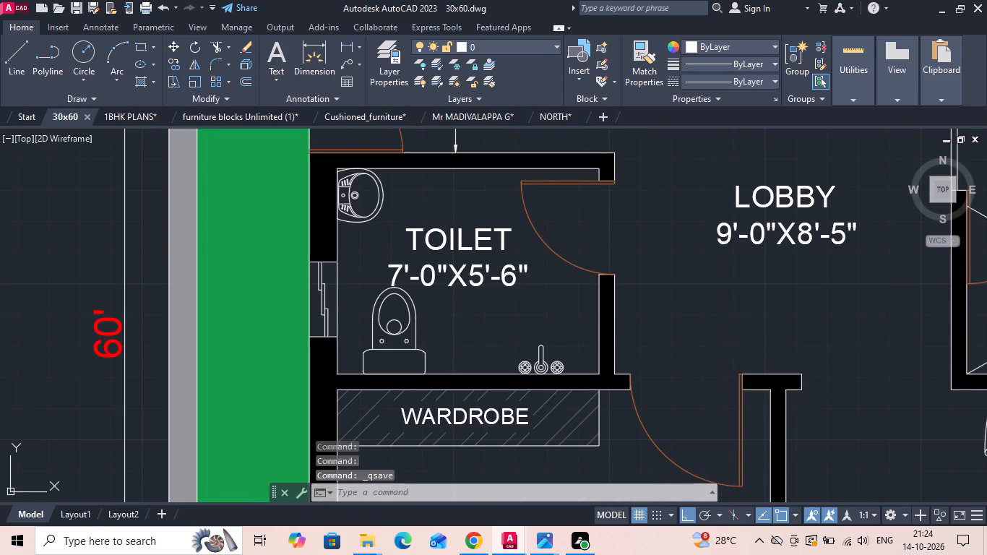
# Move the 7'-0"X5'-6" toilet label slightly up, away from the WC.
pyautogui.click(495, 298)
pyautogui.click(462, 255)
pyautogui.rightClick(461, 255)
pyautogui.click(488, 268)
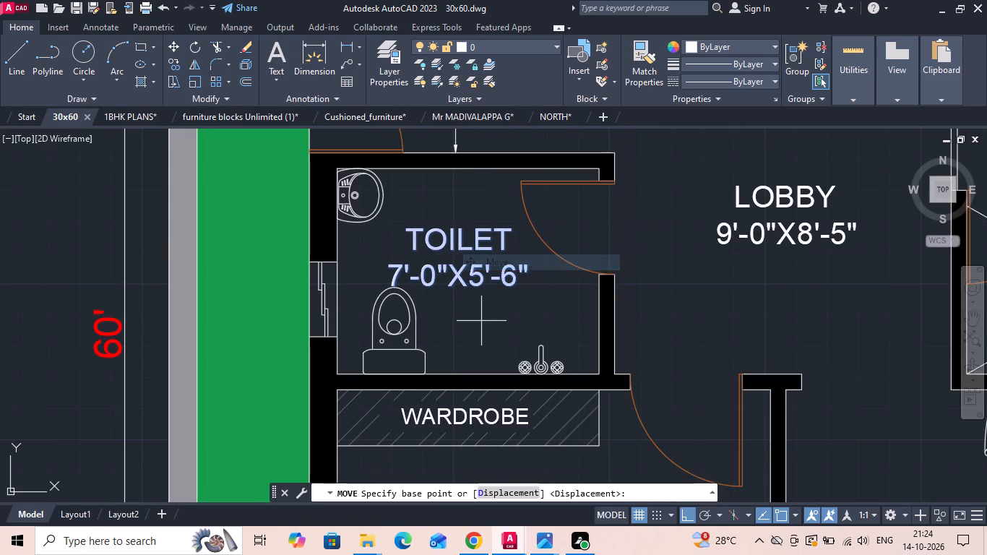
pyautogui.click(479, 329)
pyautogui.click(479, 324)
# Save the drawing after the toilet label adjustment.
pyautogui.scroll(-4, 380, 279)
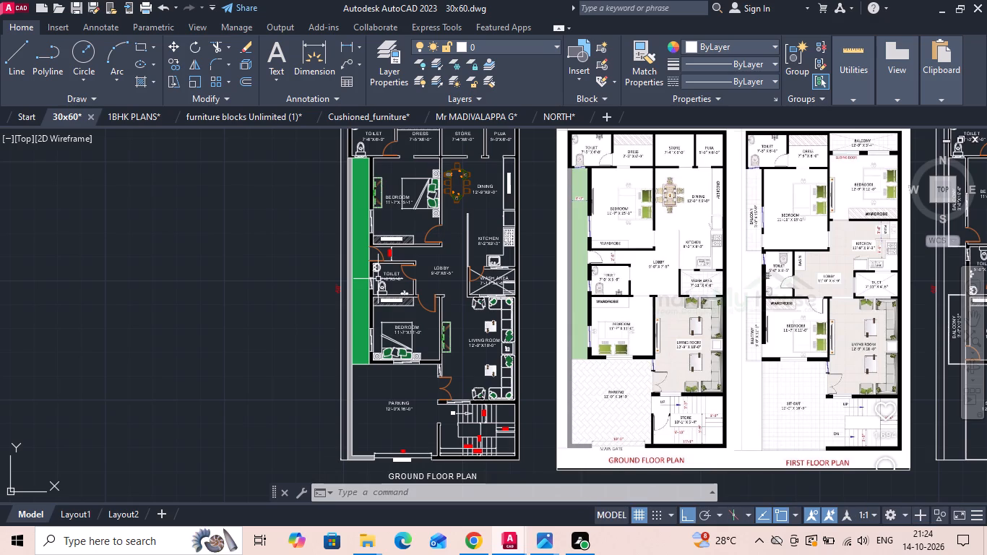
pyautogui.hotkey('ctrl', 's')
pyautogui.hotkey('ctrl', 's')
pyautogui.hotkey('ctrl', 's')
pyautogui.hotkey('ctrl', 's')
pyautogui.hotkey('ctrl', 's')
pyautogui.hotkey('ctrl', 's')
pyautogui.hotkey('ctrl', 's')
pyautogui.hotkey('ctrl', 's')
pyautogui.hotkey('ctrl', 's')
pyautogui.hotkey('ctrl', 's')
pyautogui.hotkey('ctrl', 's')
pyautogui.hotkey('ctrl', 's')
pyautogui.hotkey('ctrl', 's')
pyautogui.hotkey('ctrl', 's')
pyautogui.hotkey('ctrl', 's')
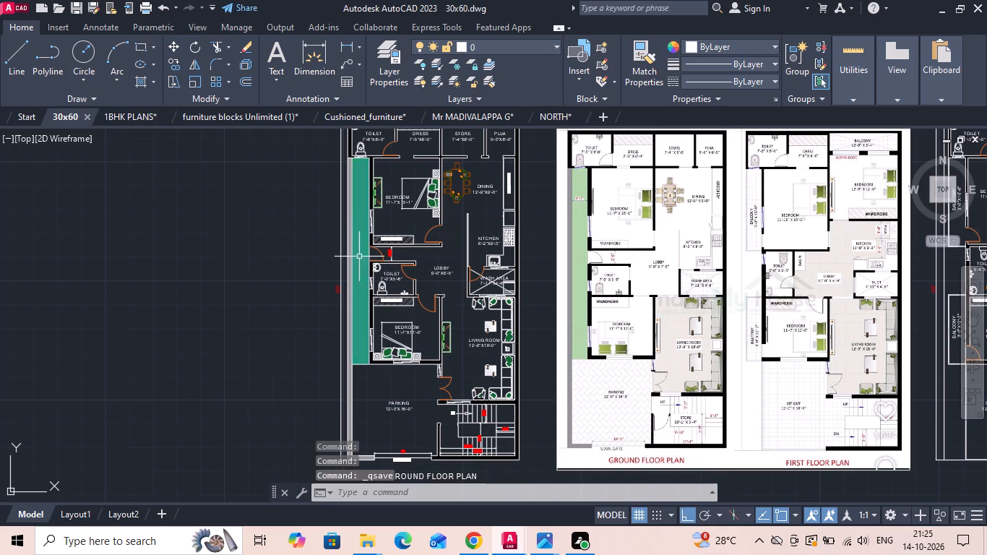
# Draw a rectangle over the ground floor parking area, from the bedroom's lower wall corner to the boundary wall's lower-left inner corner.
pyautogui.moveTo(423, 423); pyautogui.dragTo(389, 306, button='middle')
pyautogui.scroll(1, 385, 290)
pyautogui.write('REC')
pyautogui.press('space')
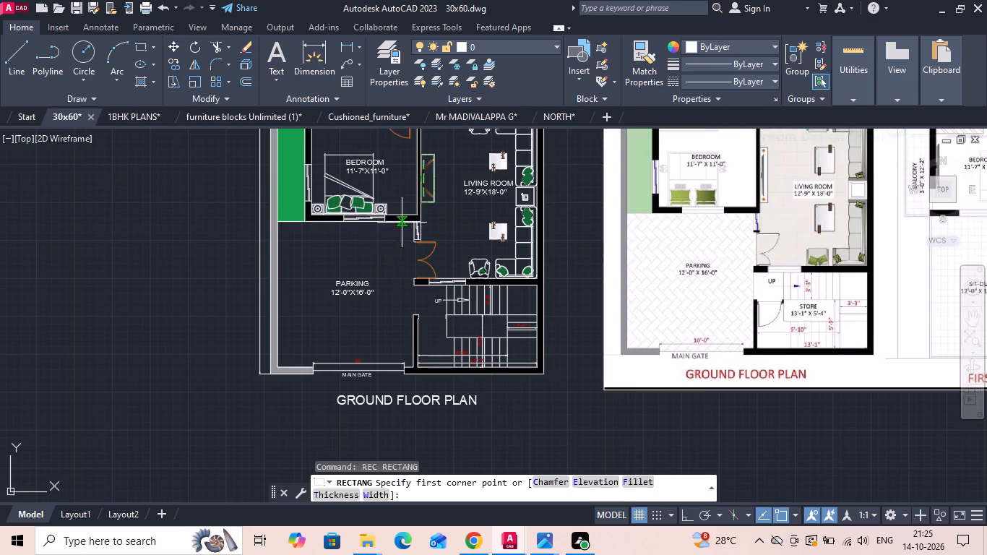
pyautogui.scroll(1, 402, 222)
pyautogui.click(416, 219)
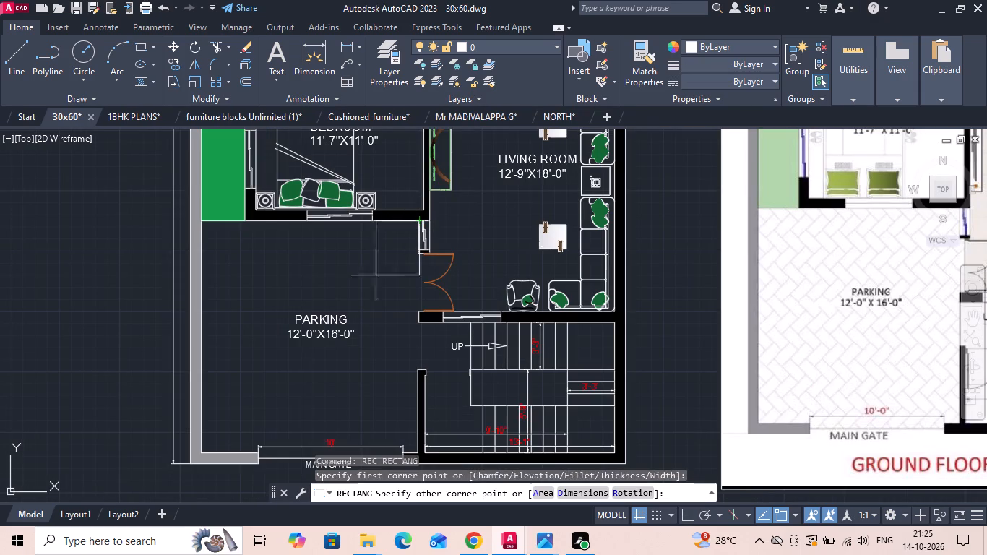
pyautogui.click(202, 450)
# Measure the gap between the parking rectangle's stair-side edge and the adjacent wall face beside the stairs.
pyautogui.scroll(1, 397, 378)
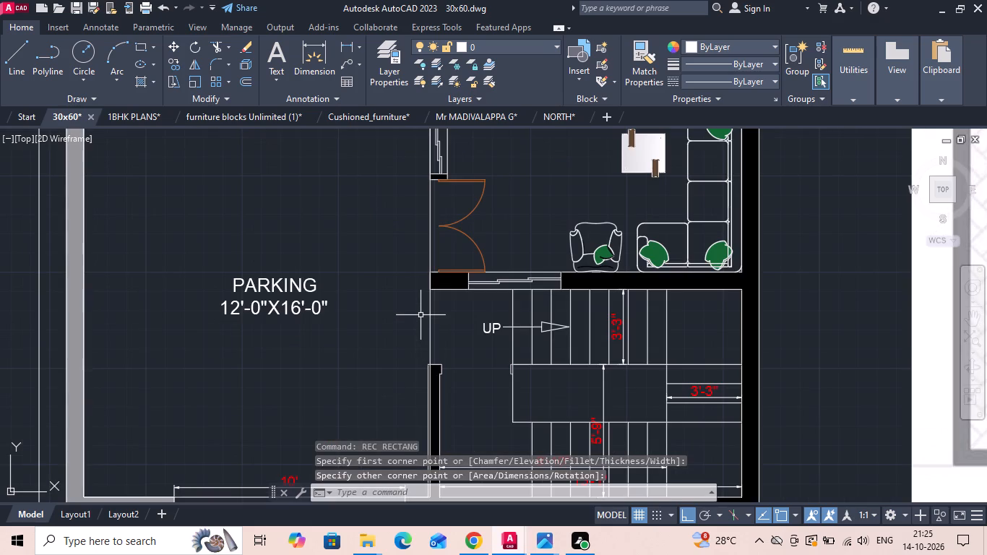
pyautogui.scroll(-1, 424, 306)
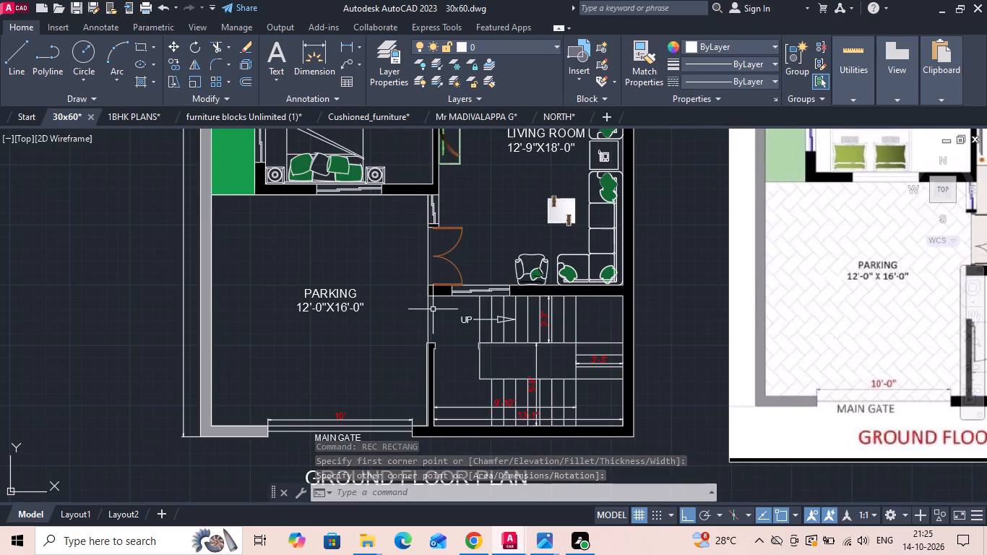
pyautogui.click(433, 309)
pyautogui.click(419, 306)
pyautogui.scroll(2, 428, 406)
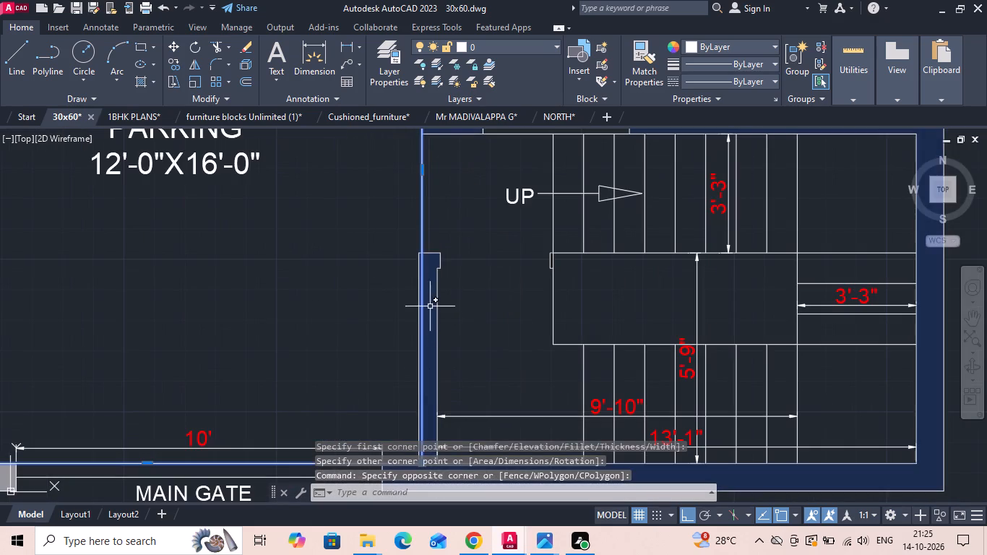
pyautogui.scroll(2, 417, 188)
pyautogui.press('Escape')
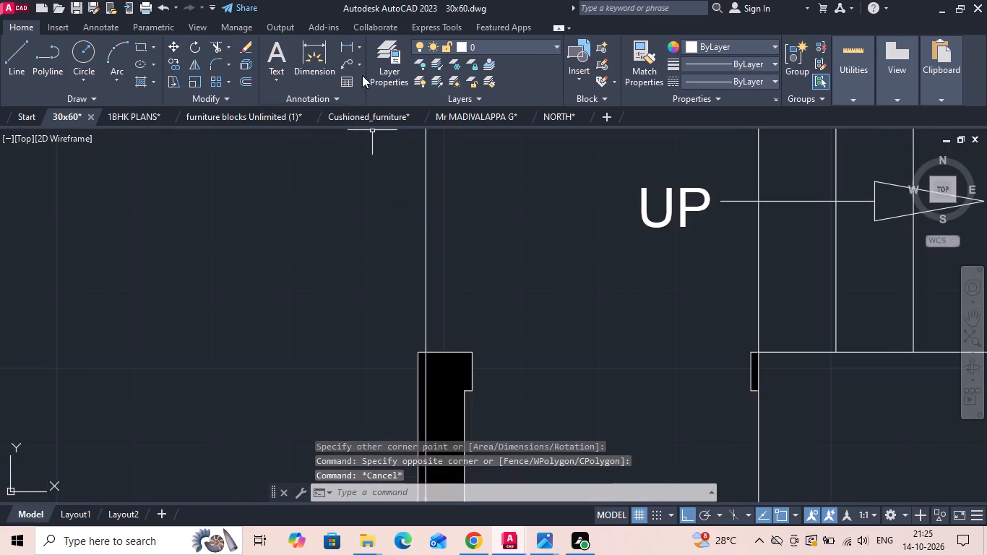
pyautogui.click(345, 45)
pyautogui.scroll(1, 439, 279)
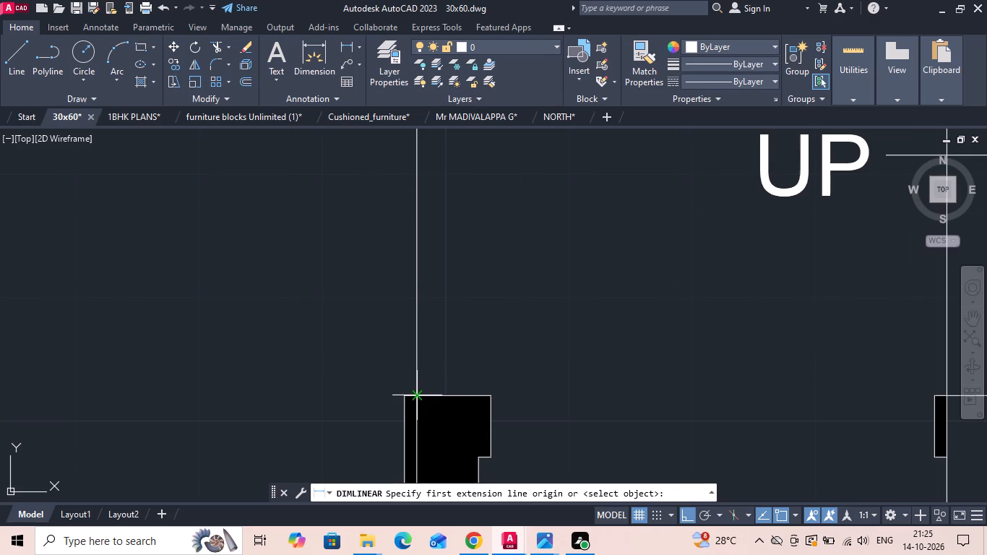
pyautogui.click(415, 396)
pyautogui.click(405, 399)
pyautogui.press('Escape')
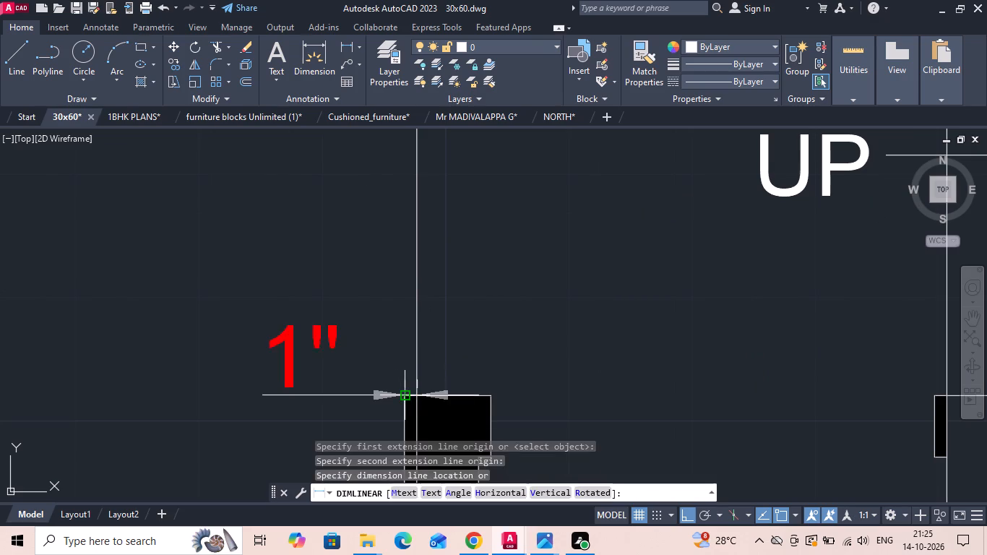
# Shift the parking rectangle's stair-side edge 1" left to line up with the wall face.
pyautogui.click(423, 327)
pyautogui.click(394, 329)
pyautogui.scroll(-1, 404, 353)
pyautogui.scroll(-1, 405, 231)
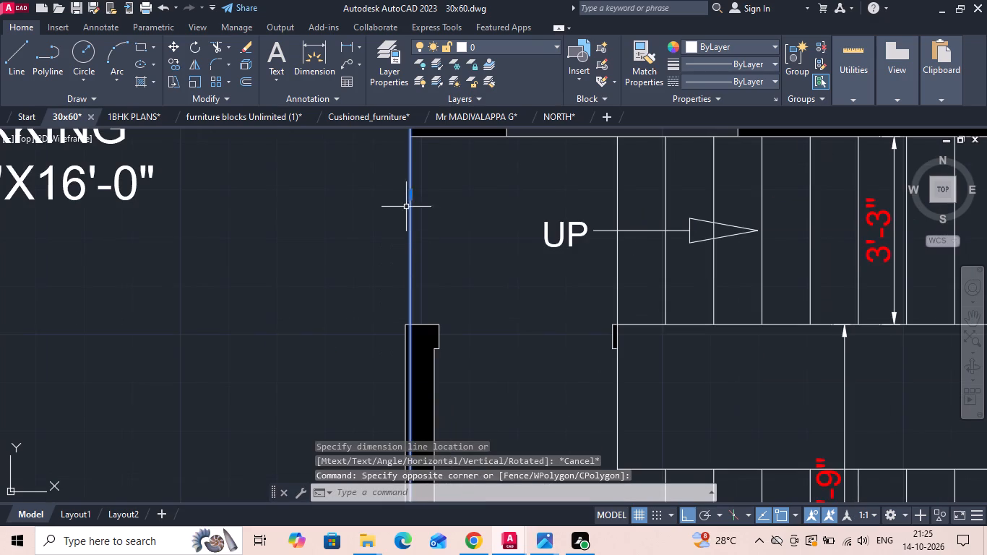
pyautogui.click(409, 192)
pyautogui.write('1')
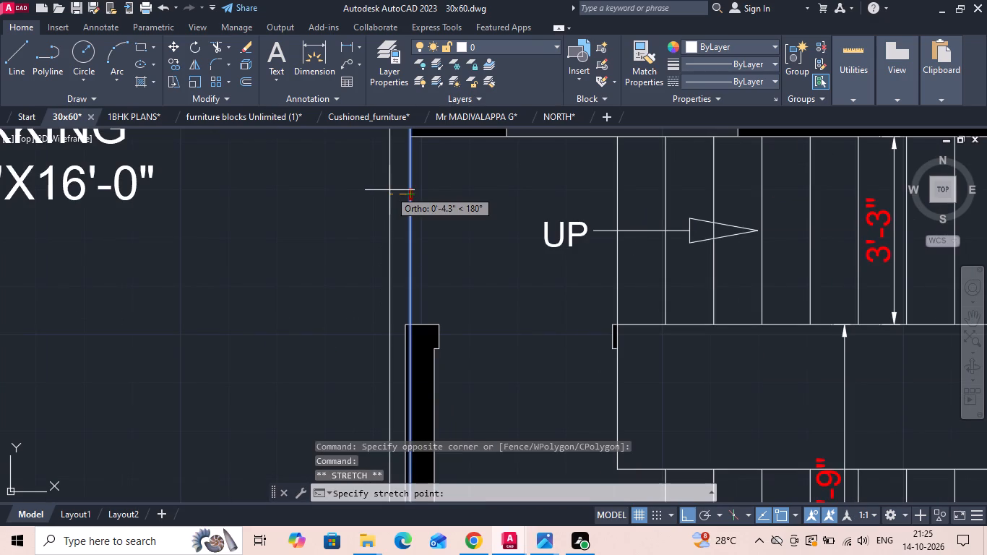
pyautogui.press('space')
# Apply an AR-HBONE hatch inside the ground floor parking rectangle.
pyautogui.scroll(-2, 400, 244)
pyautogui.write('H')
pyautogui.press('space')
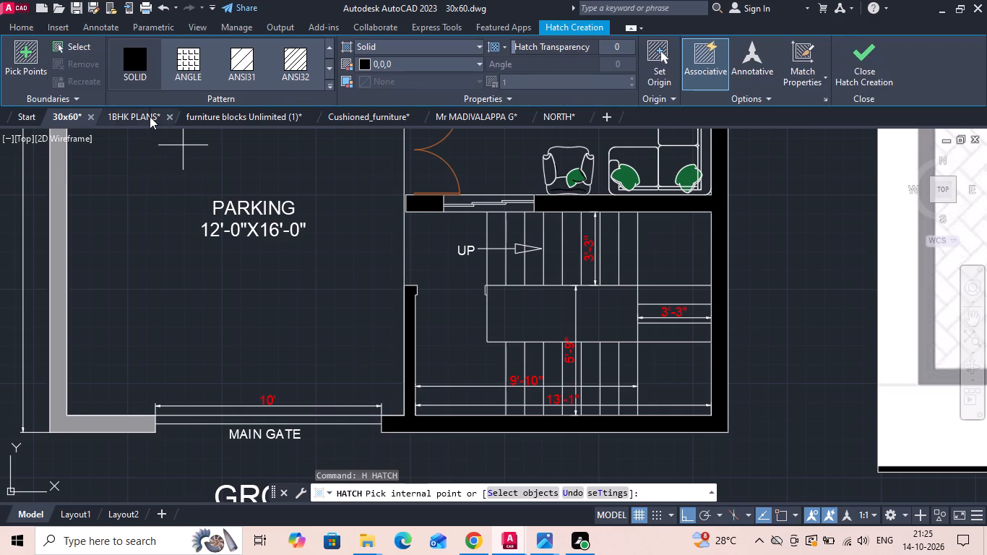
pyautogui.scroll(-2, 172, 72)
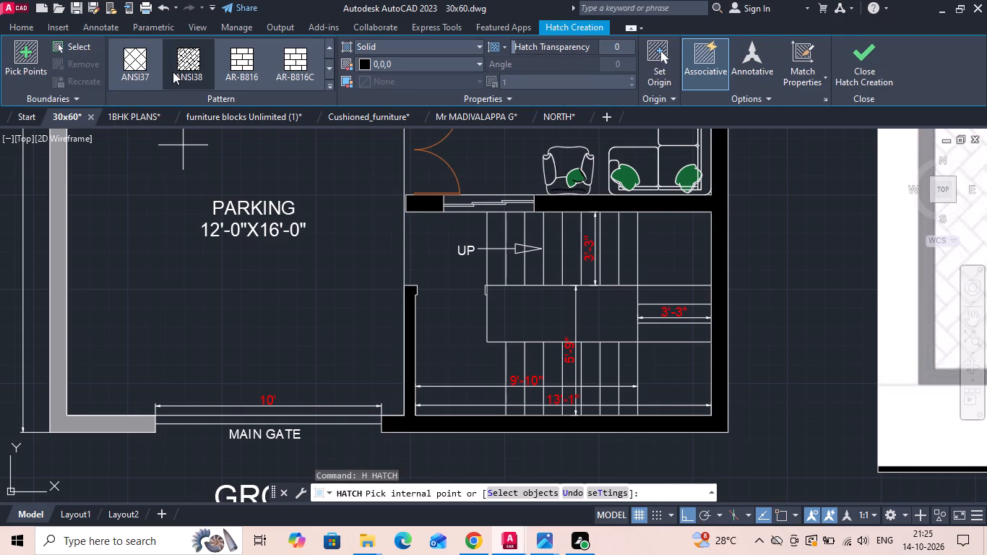
pyautogui.scroll(-2, 173, 72)
pyautogui.click(141, 71)
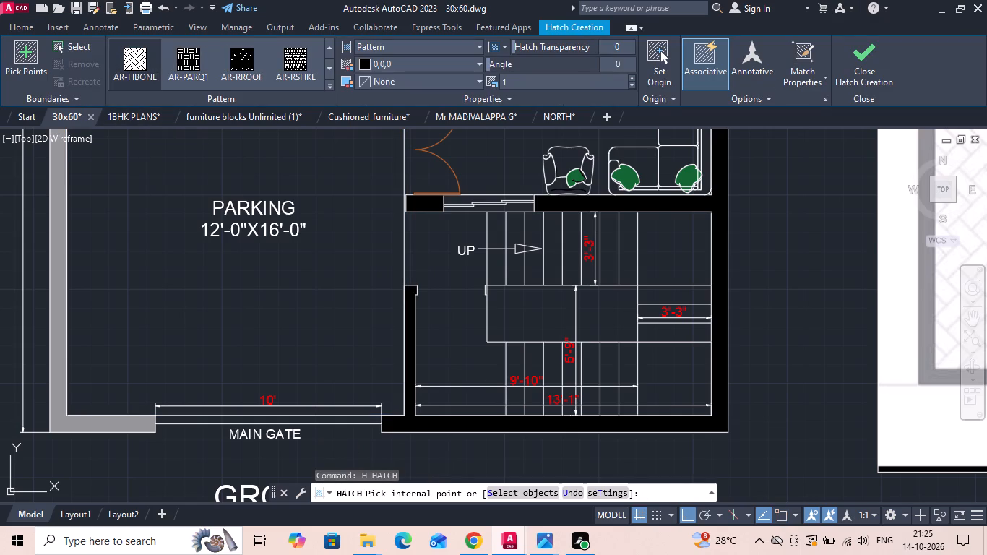
pyautogui.click(137, 192)
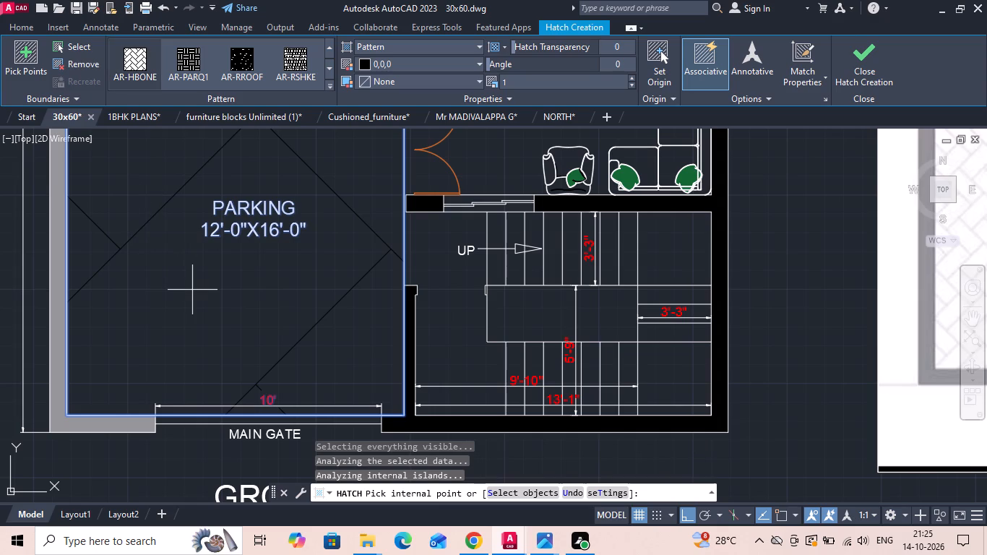
# Set the parking hatch colour to ByLayer and its scale to 0.1, and finish the hatch.
pyautogui.click(369, 67)
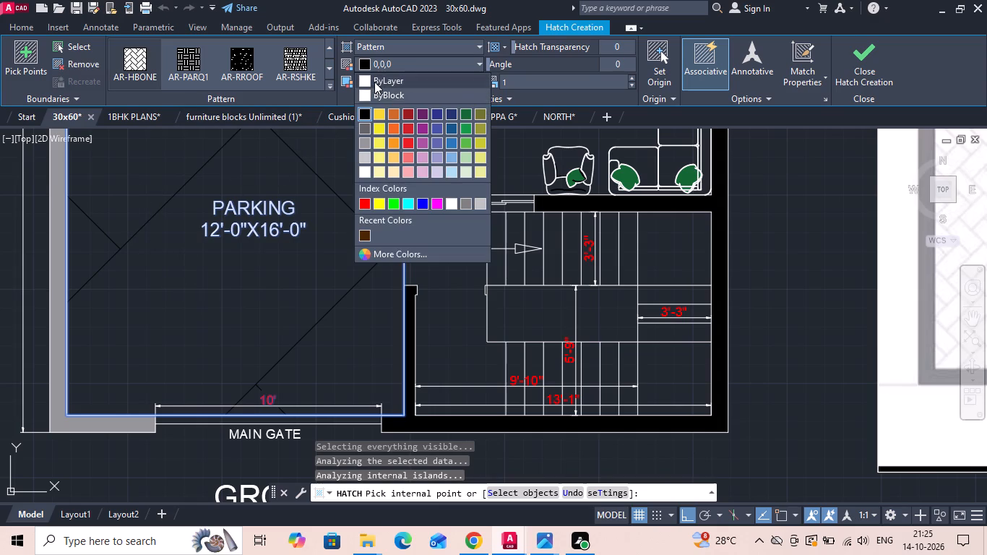
pyautogui.click(374, 81)
pyautogui.click(517, 81)
pyautogui.press('BackSpace')
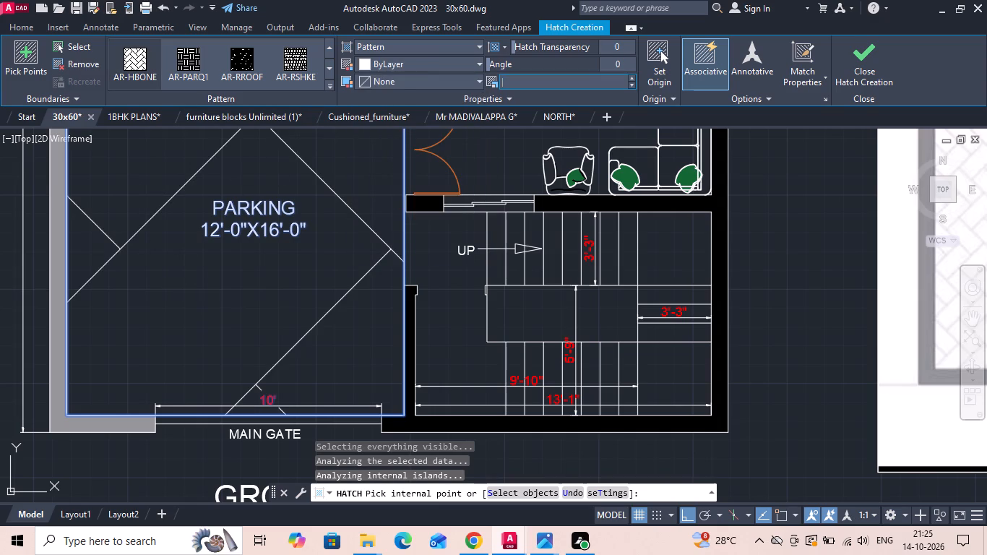
pyautogui.write('.1')
pyautogui.press('Return')
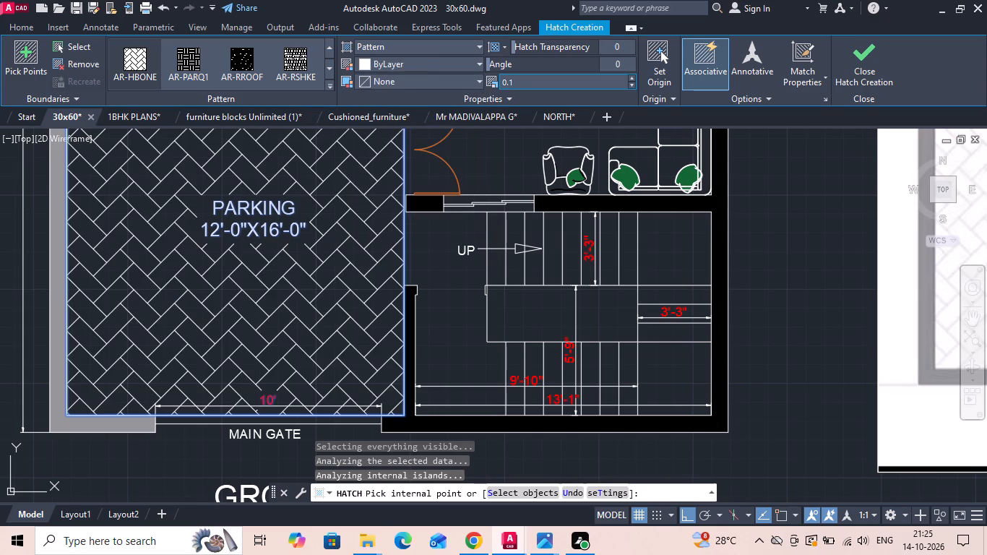
pyautogui.scroll(-1, 506, 108)
pyautogui.scroll(-1, 300, 282)
pyautogui.press('space')
pyautogui.scroll(-1, 228, 284)
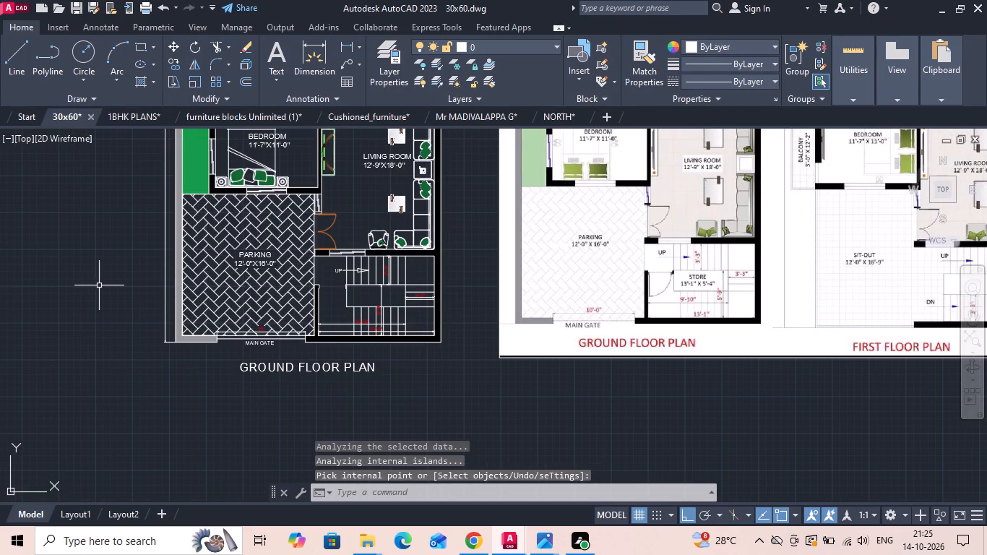
# Move the 3'-0"X12'-2" balcony label slightly down on the first floor plan.
pyautogui.scroll(-1, 97, 285)
pyautogui.scroll(2, 587, 277)
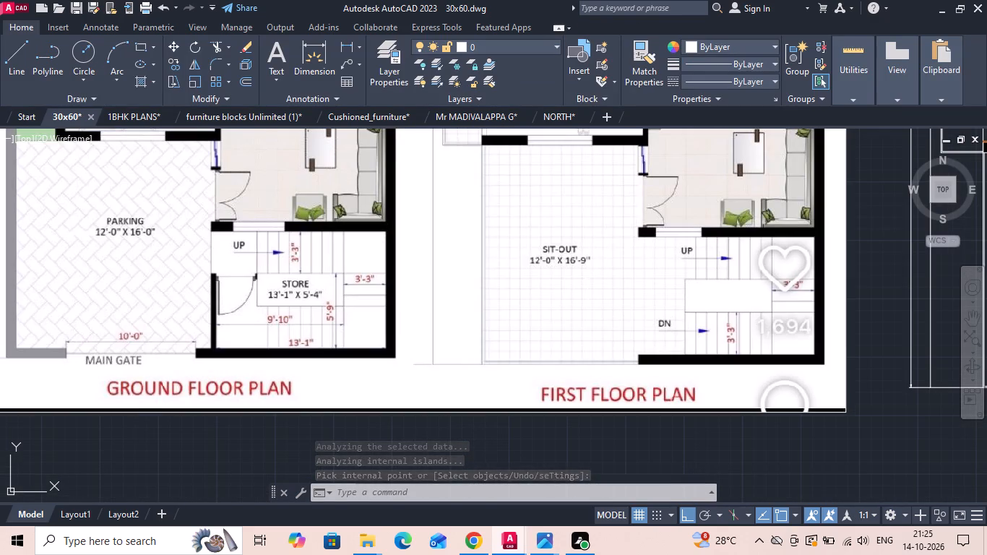
pyautogui.scroll(-1, 341, 321)
pyautogui.moveTo(429, 324); pyautogui.dragTo(155, 377, button='middle')
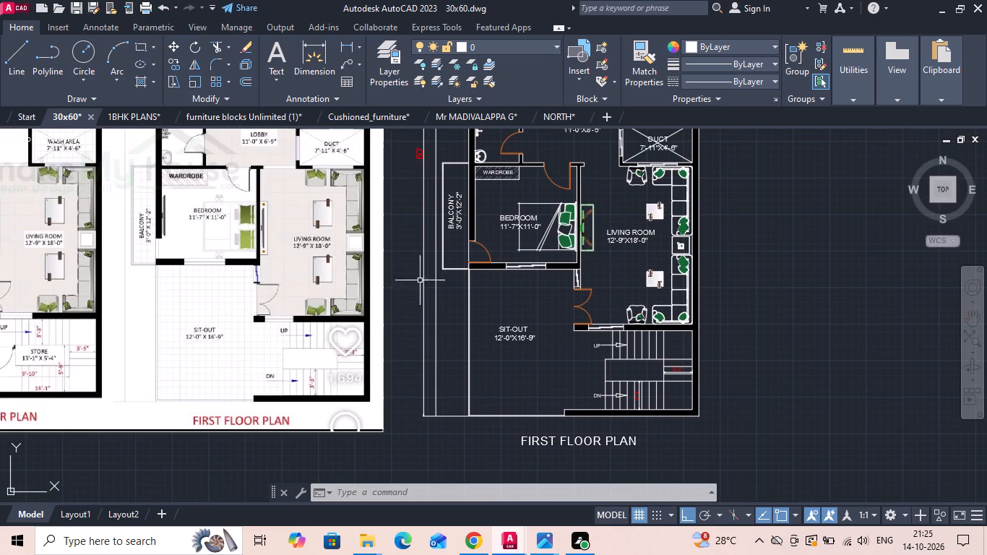
pyautogui.scroll(1, 457, 173)
pyautogui.click(439, 230)
pyautogui.rightClick(439, 231)
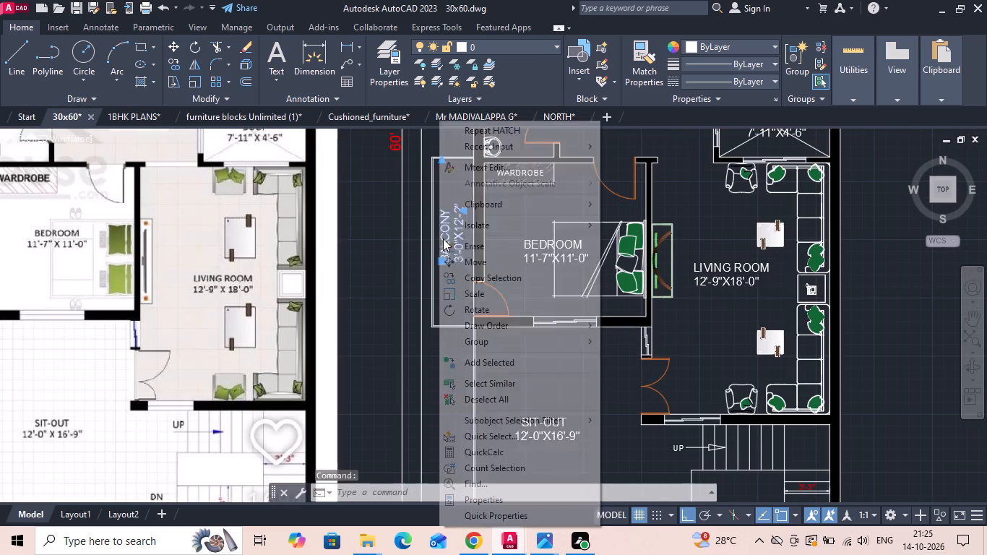
pyautogui.click(456, 262)
pyautogui.click(566, 387)
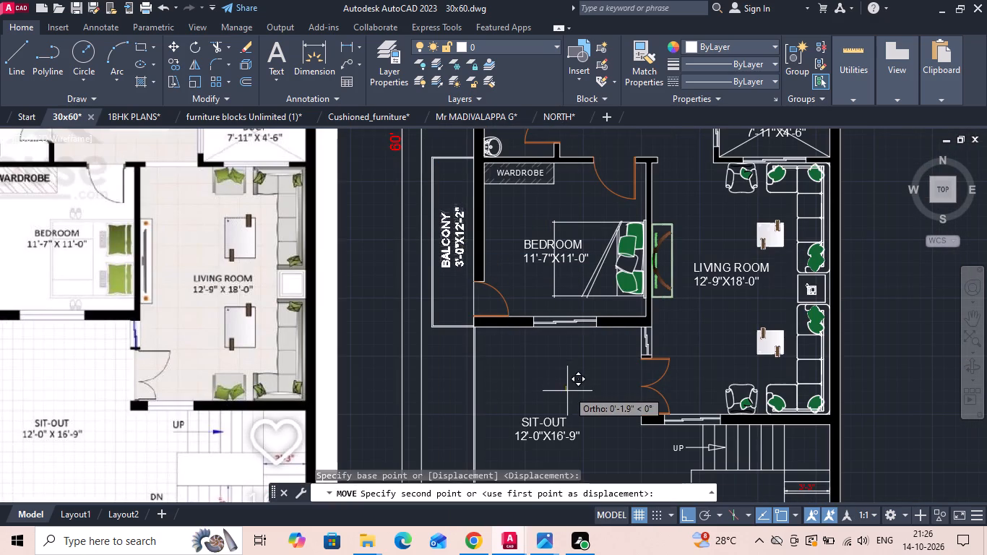
pyautogui.click(566, 395)
# Move the 3'-0"X15'-6" balcony label slightly down on the first floor plan.
pyautogui.scroll(-1, 539, 411)
pyautogui.scroll(-1, 500, 332)
pyautogui.scroll(2, 497, 171)
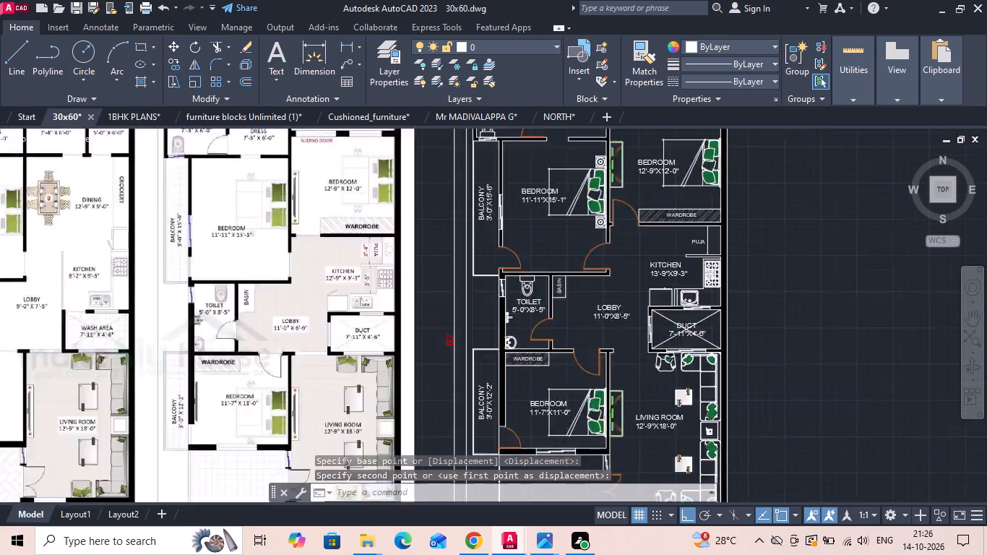
pyautogui.click(470, 234)
pyautogui.rightClick(470, 235)
pyautogui.click(488, 259)
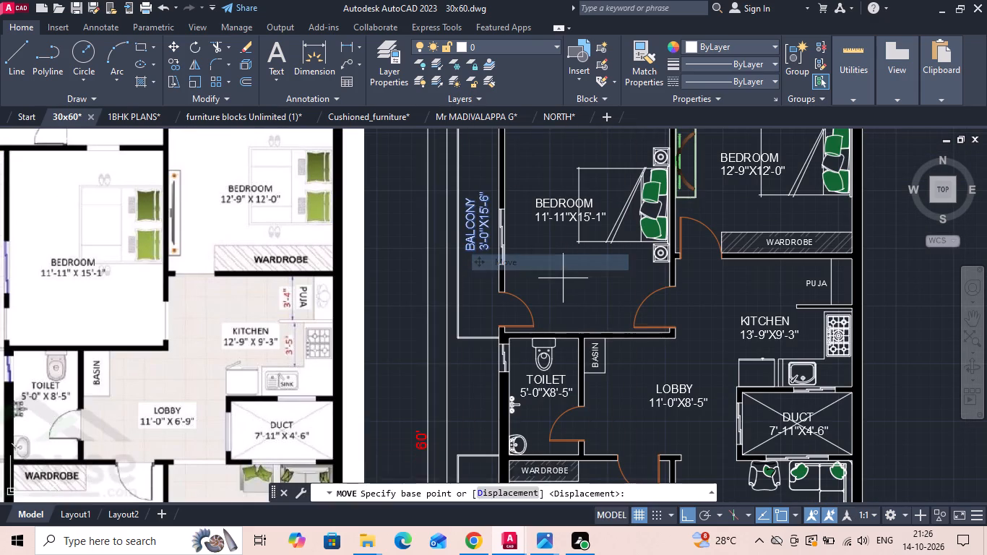
pyautogui.click(570, 278)
pyautogui.click(571, 282)
# Stretch the outer wall line across the door opening between the 11'-11"X15'-1" bedroom and its balcony, closing the balcony boundary.
pyautogui.scroll(3, 496, 309)
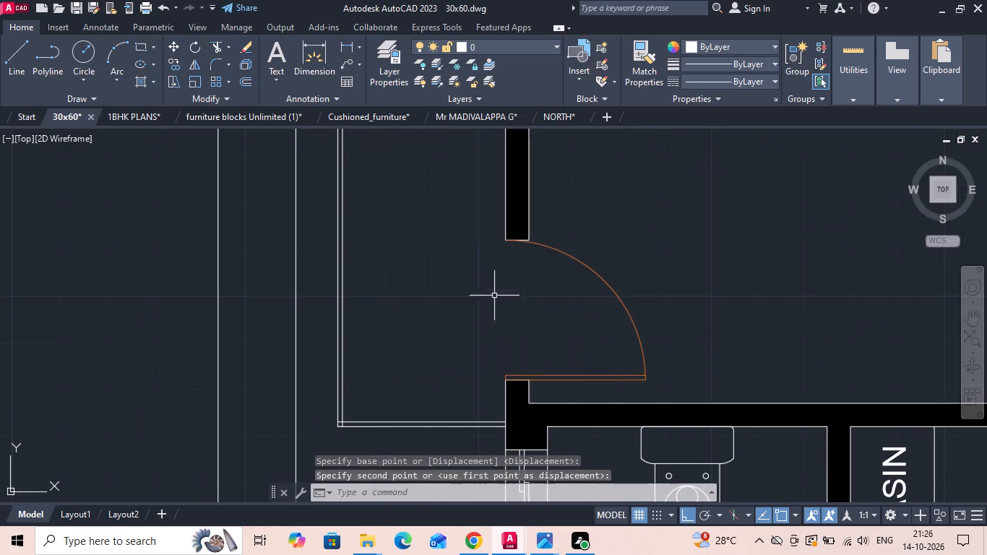
pyautogui.click(506, 227)
pyautogui.click(507, 239)
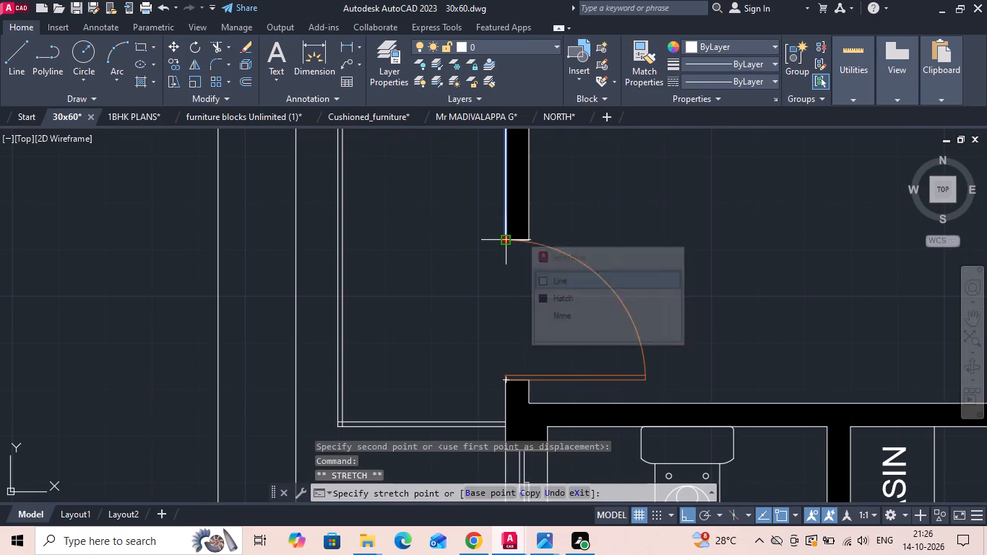
pyautogui.click(506, 383)
pyautogui.scroll(-4, 444, 288)
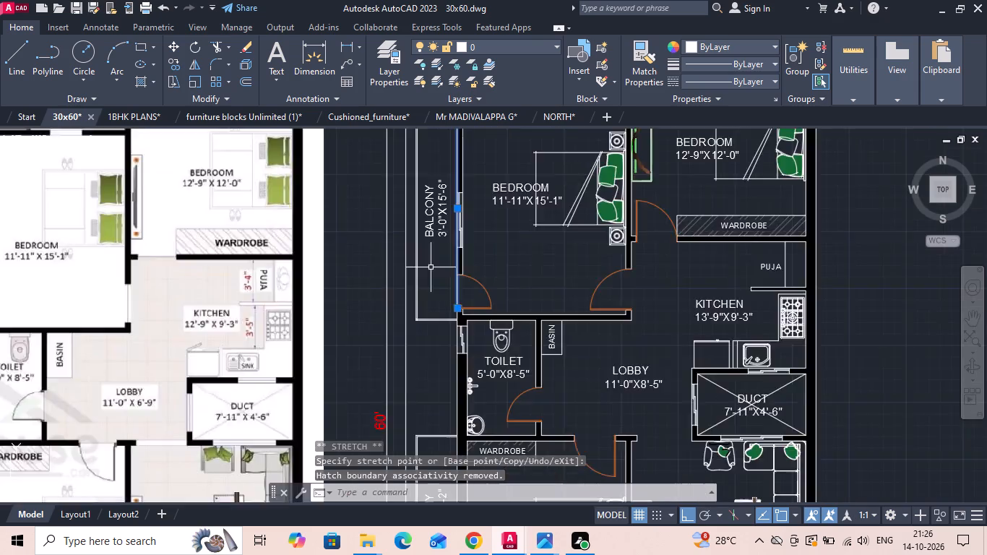
pyautogui.scroll(-2, 429, 267)
pyautogui.scroll(3, 448, 363)
pyautogui.press('Escape')
# Apply an ANSI37 hatch inside the 3'-0"X12'-2" balcony on the first floor plan.
pyautogui.scroll(1, 397, 266)
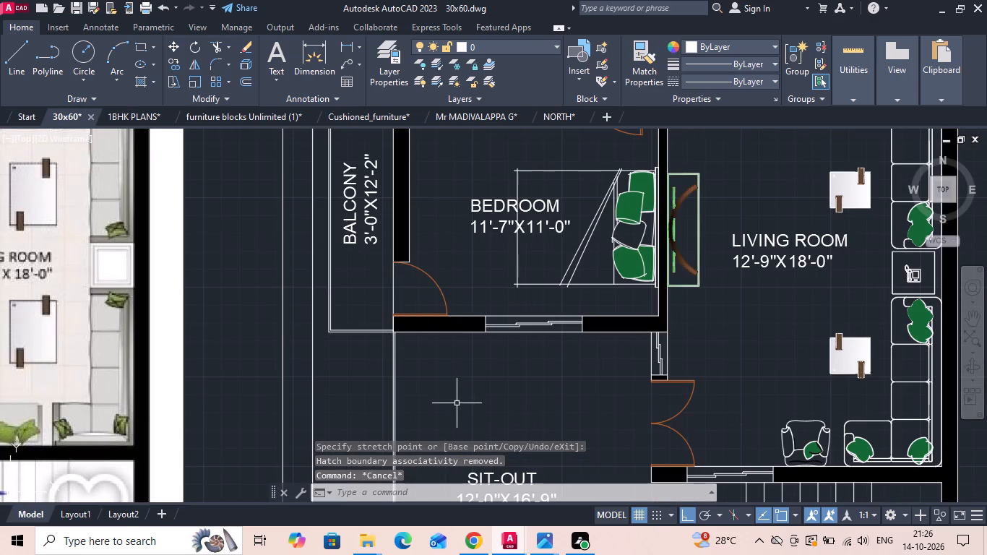
pyautogui.write('H')
pyautogui.press('space')
pyautogui.scroll(-1, 457, 403)
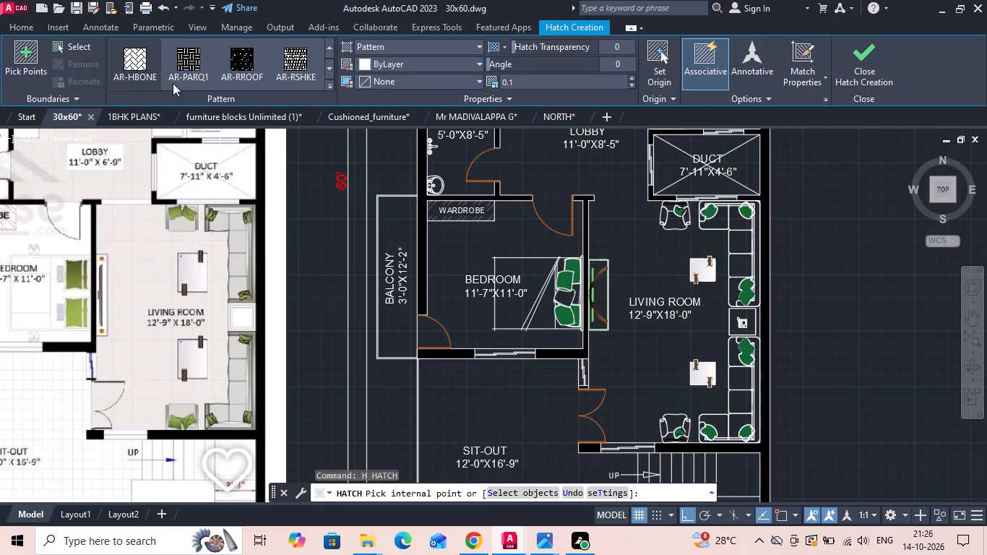
pyautogui.scroll(-1, 166, 74)
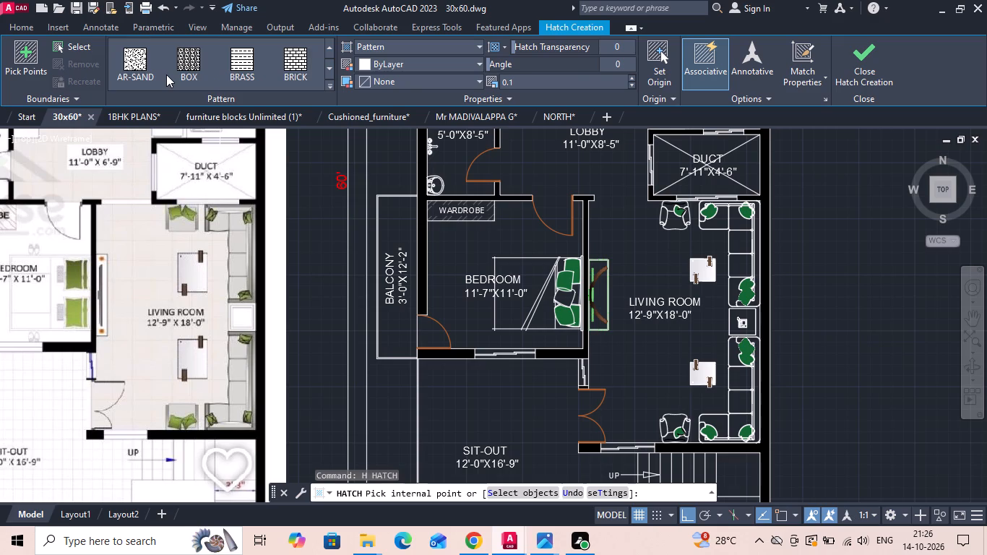
pyautogui.scroll(3, 166, 74)
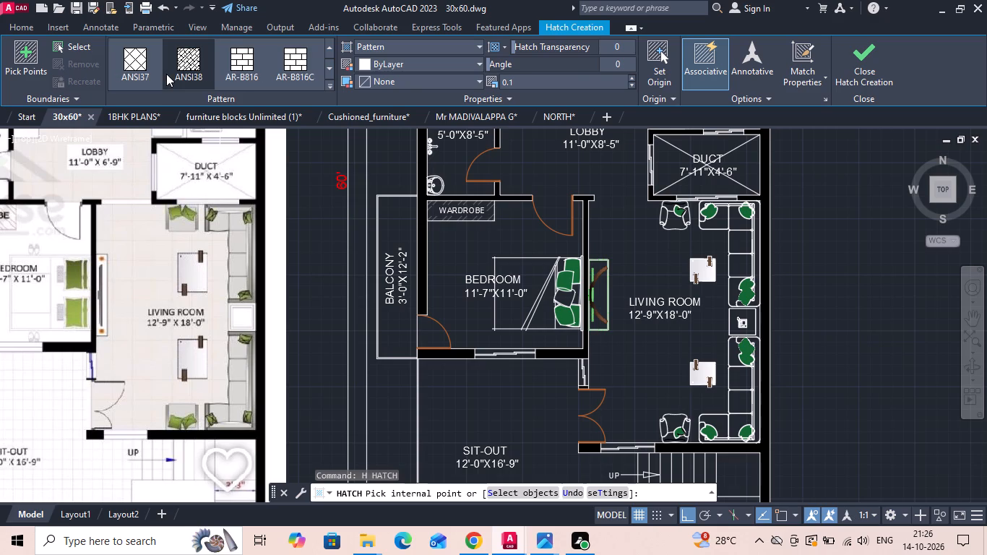
pyautogui.click(150, 69)
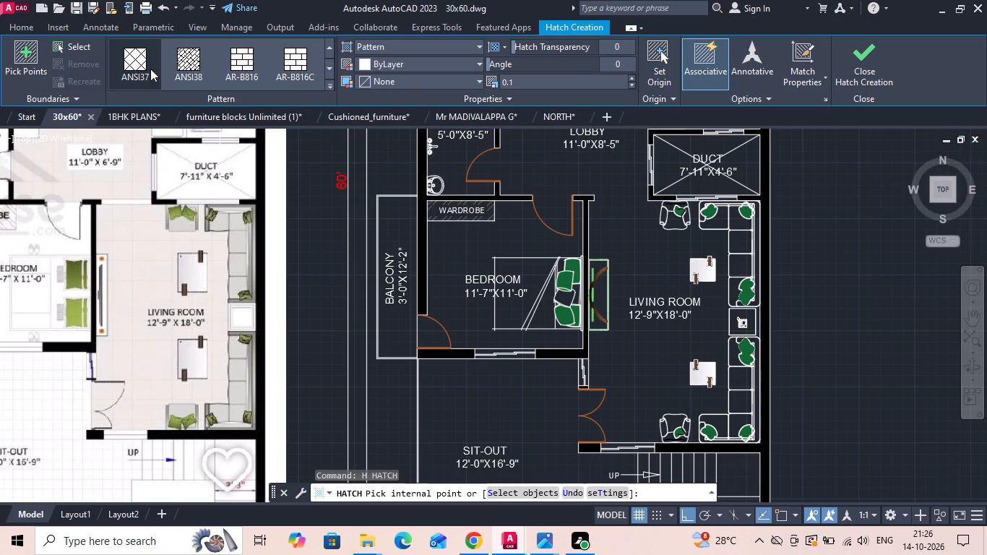
pyautogui.click(394, 235)
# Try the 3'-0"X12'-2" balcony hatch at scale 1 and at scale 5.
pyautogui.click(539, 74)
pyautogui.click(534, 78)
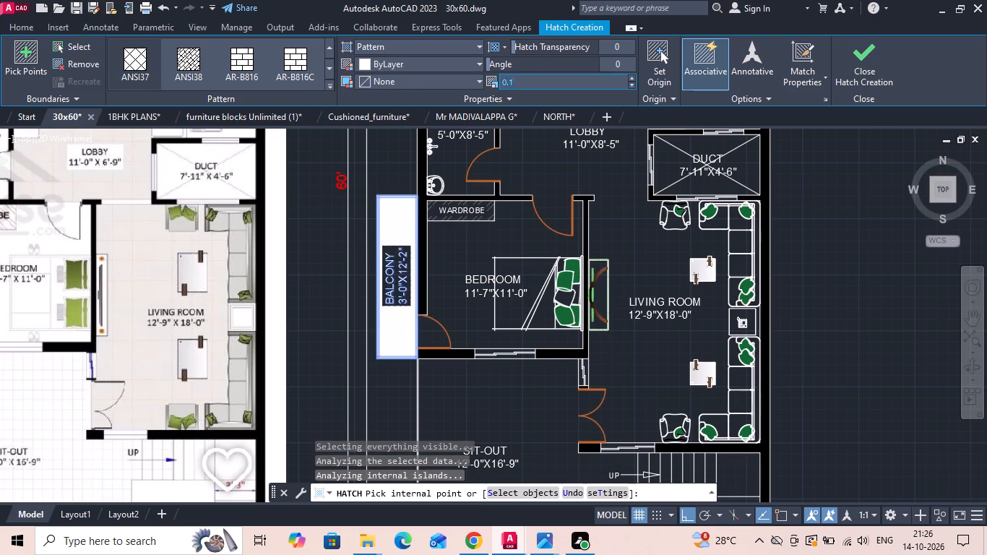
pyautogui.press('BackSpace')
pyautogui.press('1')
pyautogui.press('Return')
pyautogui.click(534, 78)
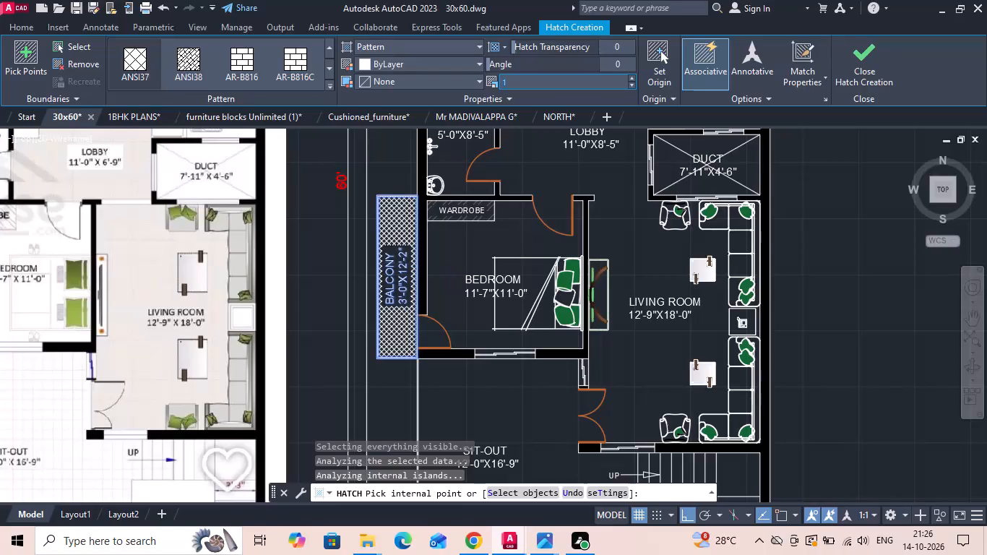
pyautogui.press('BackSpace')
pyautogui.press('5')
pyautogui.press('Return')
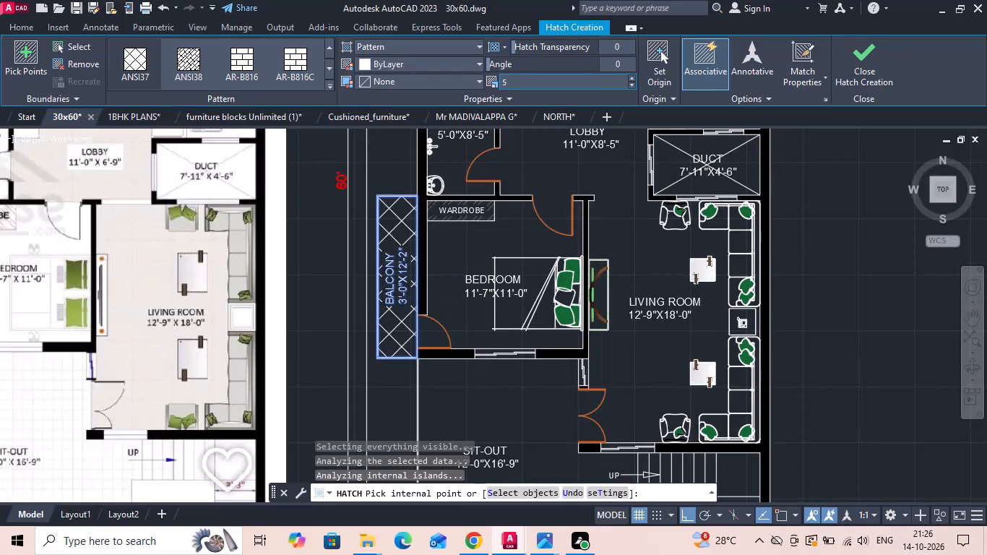
# Set the 3'-0"X12'-2" balcony hatch scale to 3 and its angle to 45, and finish the hatch.
pyautogui.click(533, 78)
pyautogui.press('BackSpace')
pyautogui.press('3')
pyautogui.press('Return')
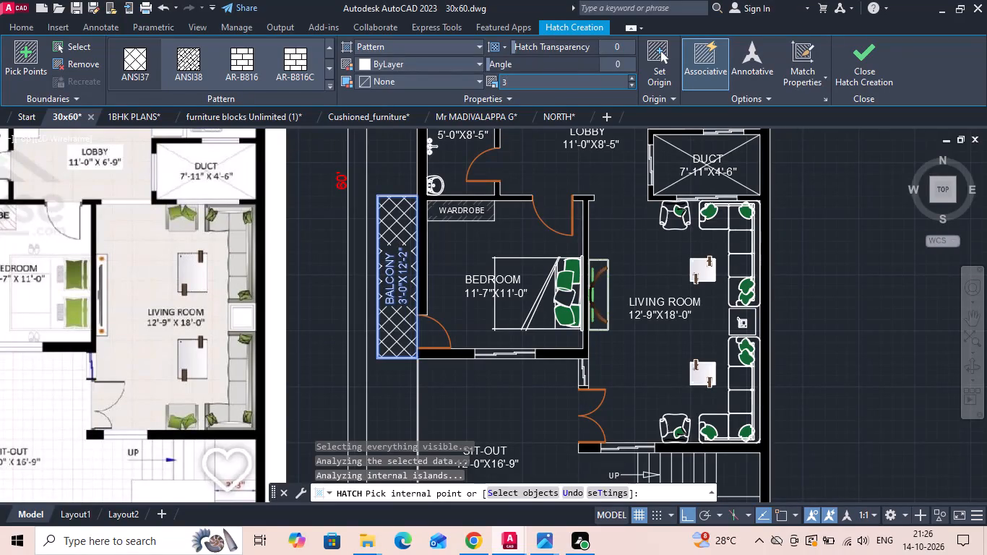
pyautogui.click(621, 64)
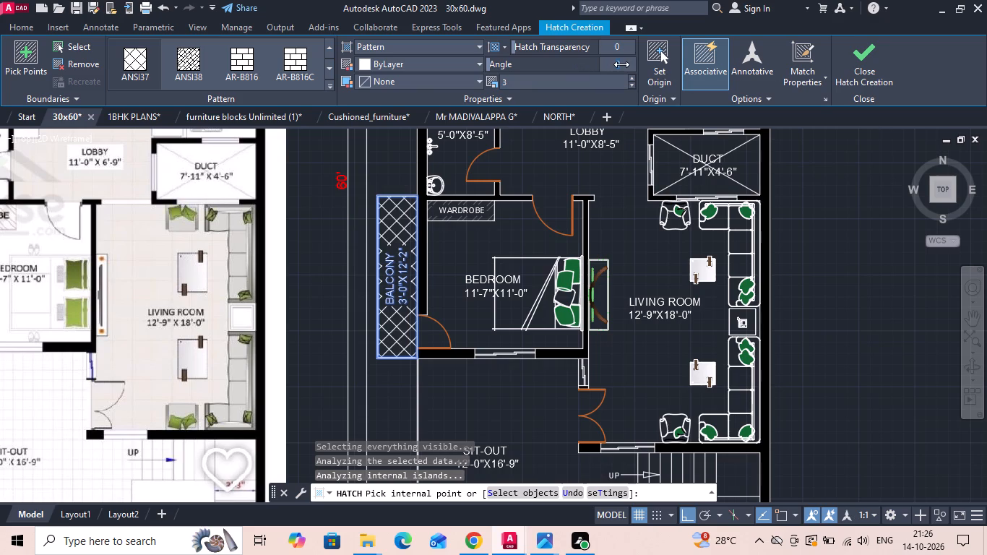
pyautogui.press('BackSpace')
pyautogui.write('45')
pyautogui.press('Return')
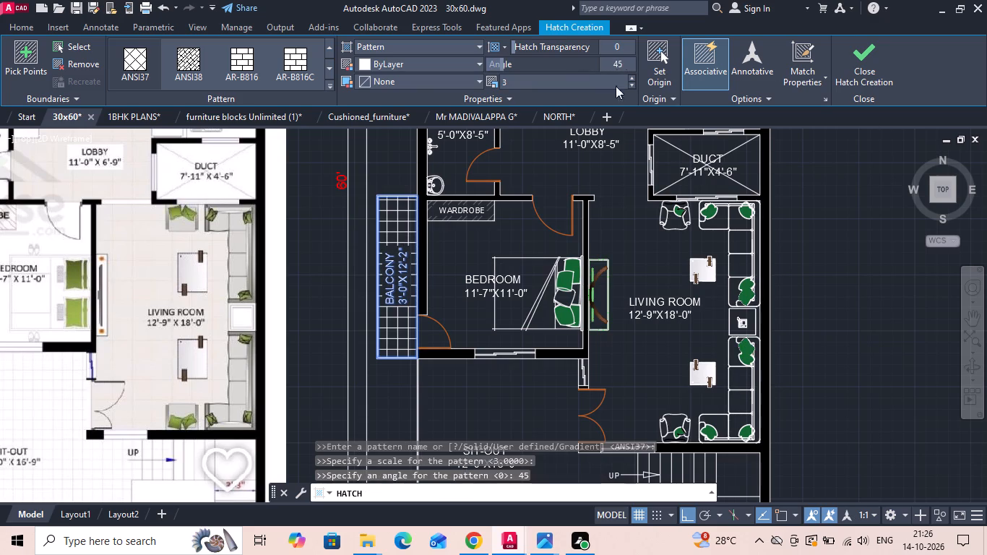
pyautogui.scroll(-1, 538, 155)
pyautogui.press('space')
# Hatch the 3'-0"X15'-6" balcony with the same ANSI37 pattern at scale 3 and angle 45.
pyautogui.moveTo(415, 218); pyautogui.dragTo(383, 388, button='middle')
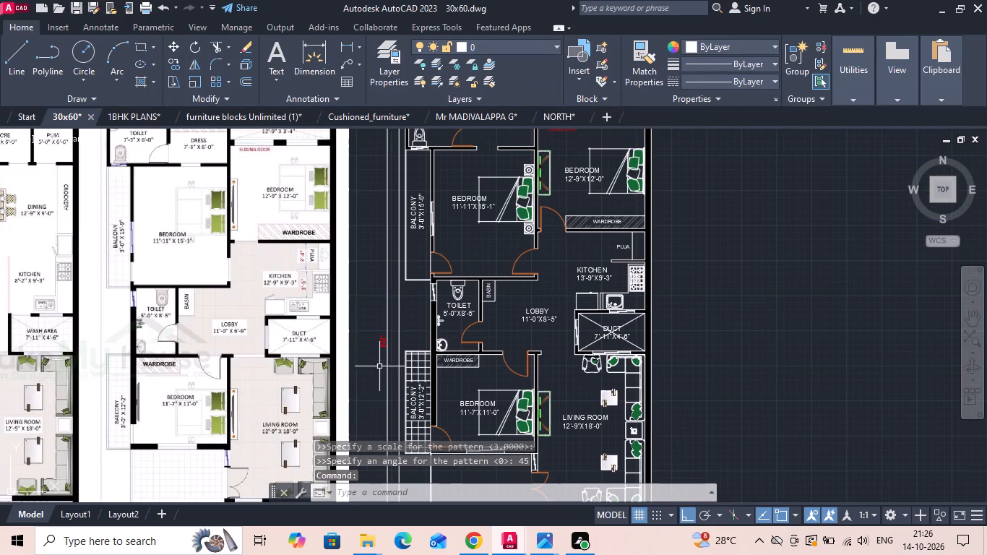
pyautogui.scroll(1, 38, 210)
pyautogui.scroll(2, 129, 222)
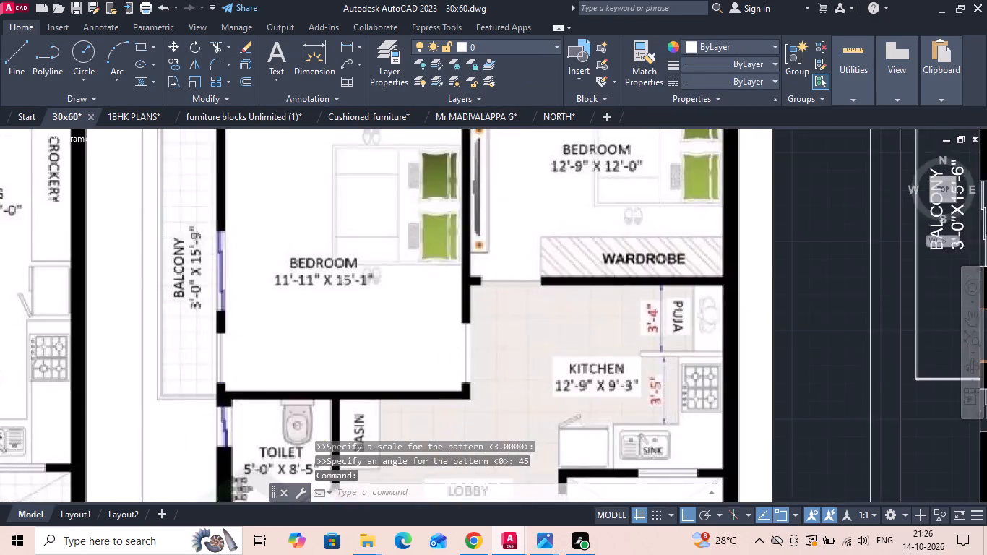
pyautogui.scroll(-2, 121, 231)
pyautogui.scroll(-1, 272, 222)
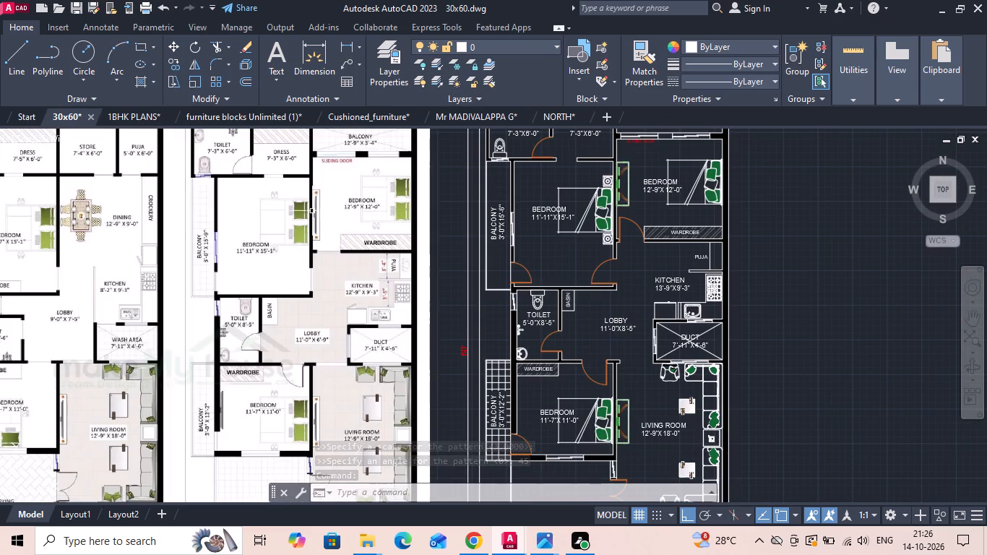
pyautogui.press('space')
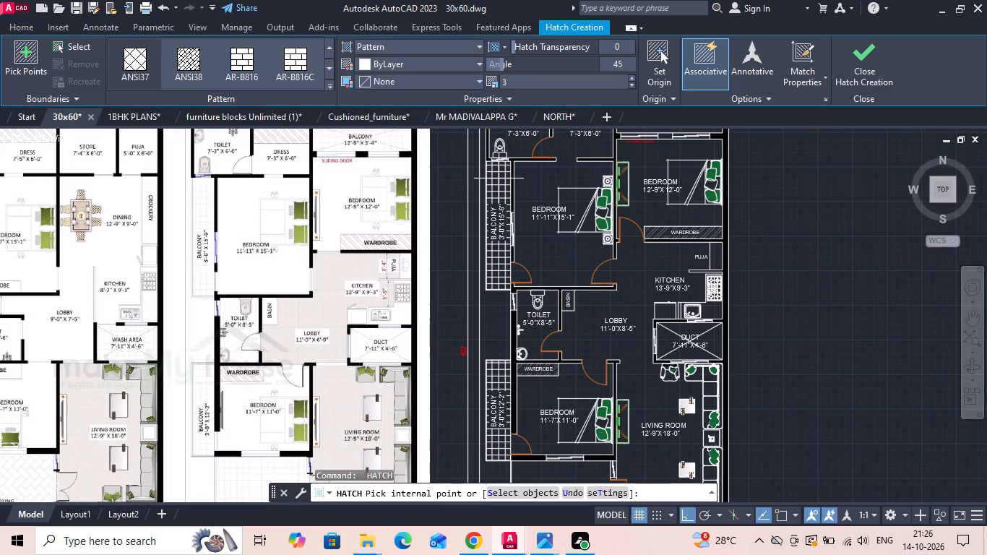
pyautogui.click(499, 178)
pyautogui.press('space')
# Change the 3'-0"X15'-6" balcony hatch colour to light blue 173,221,247.
pyautogui.scroll(-2, 421, 173)
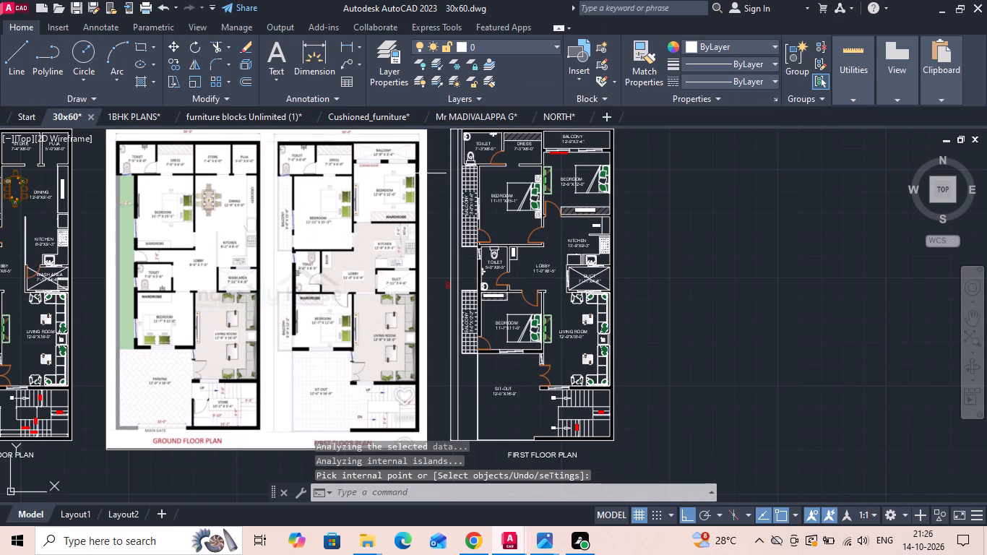
pyautogui.scroll(2, 238, 200)
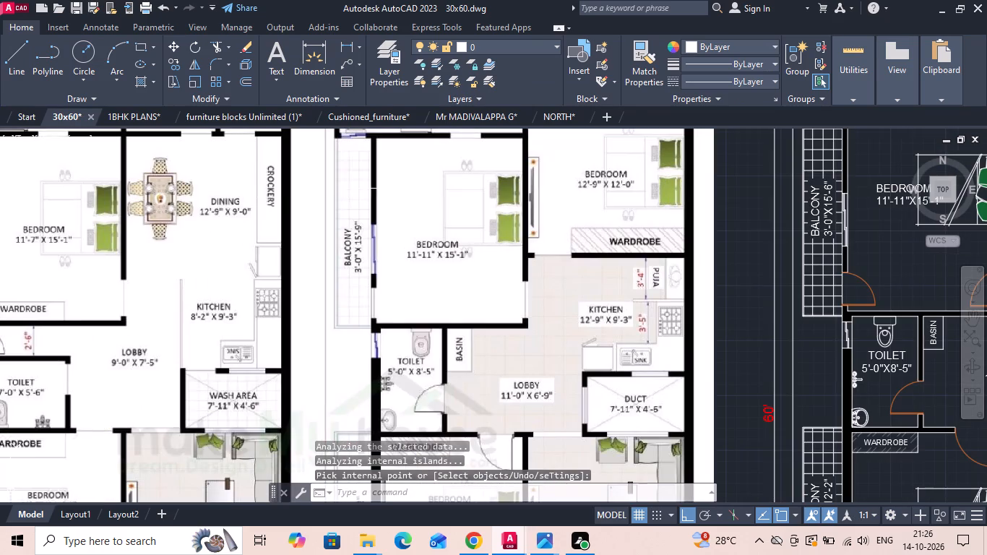
pyautogui.scroll(2, 363, 186)
pyautogui.scroll(-4, 306, 207)
pyautogui.scroll(1, 482, 236)
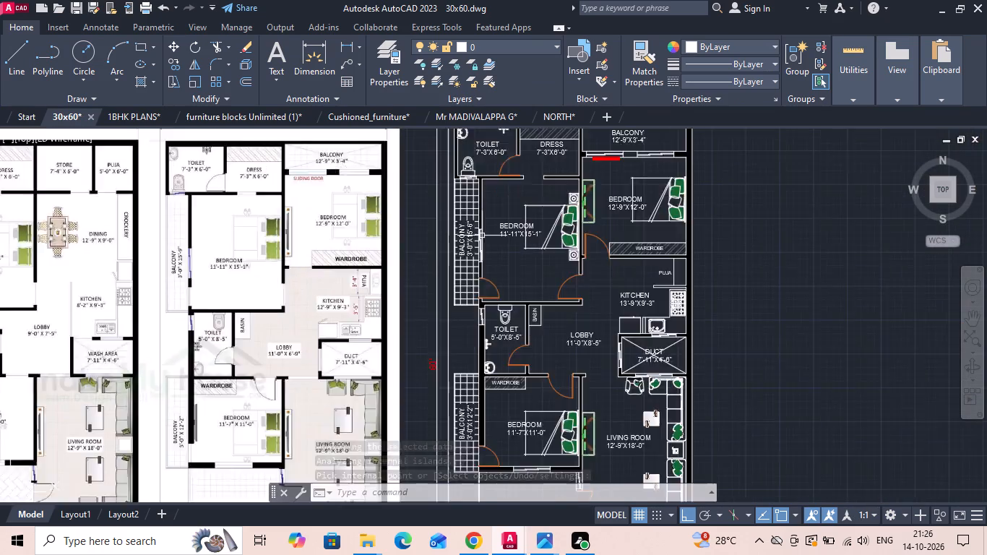
pyautogui.scroll(1, 481, 235)
pyautogui.click(468, 193)
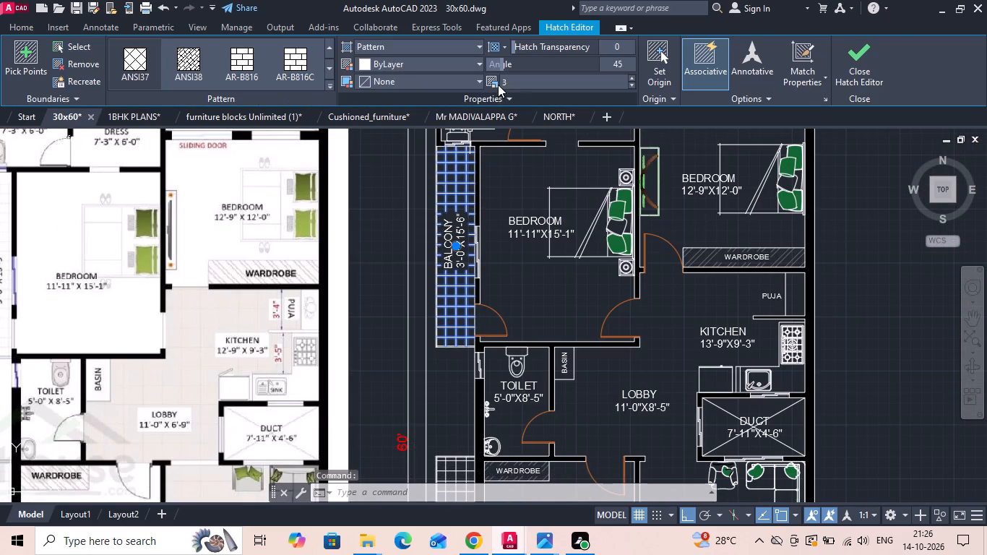
pyautogui.click(366, 59)
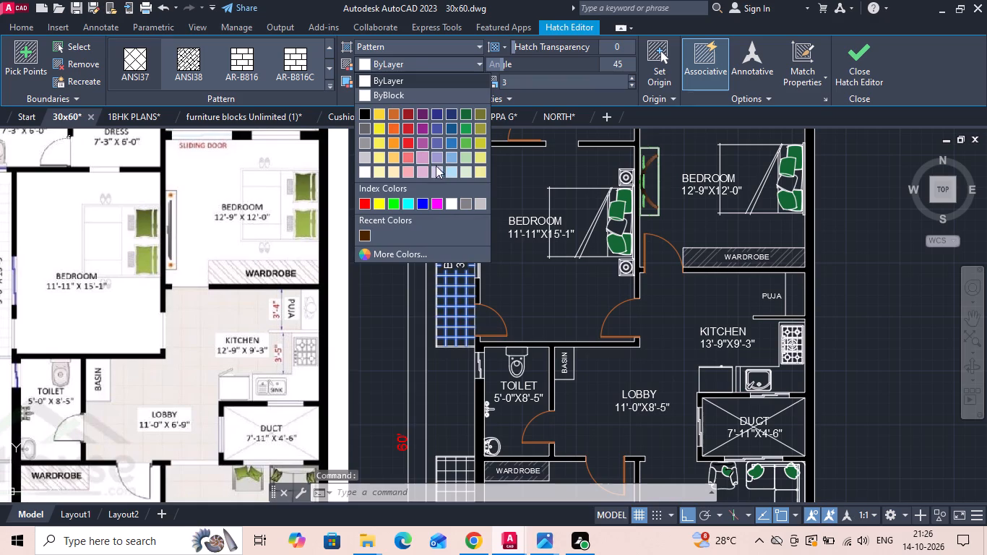
pyautogui.click(446, 168)
pyautogui.scroll(-2, 444, 168)
pyautogui.press('space')
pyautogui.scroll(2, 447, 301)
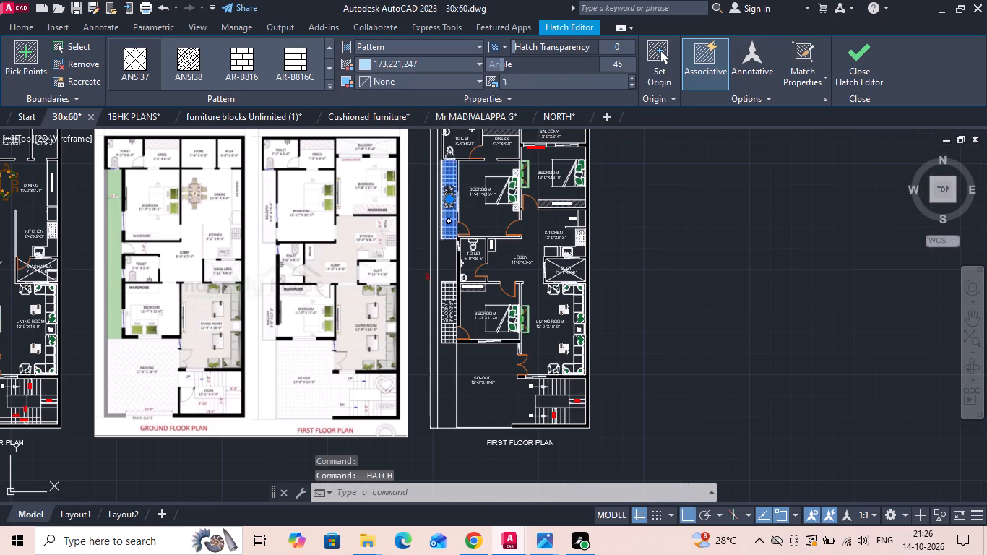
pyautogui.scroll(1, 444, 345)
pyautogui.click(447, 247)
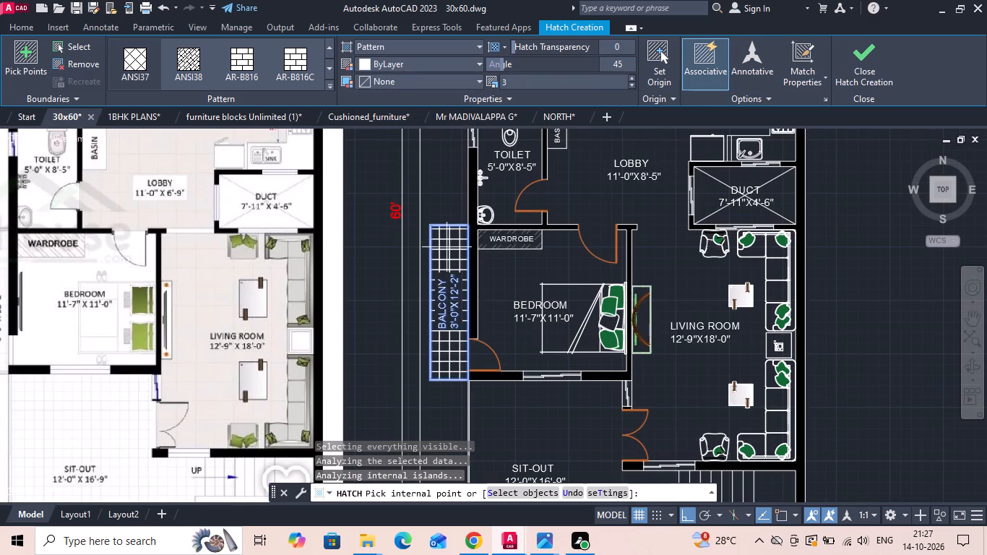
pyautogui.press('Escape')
# Change the 3'-0"X12'-2" balcony hatch colour to light blue 173,221,247.
pyautogui.click(447, 237)
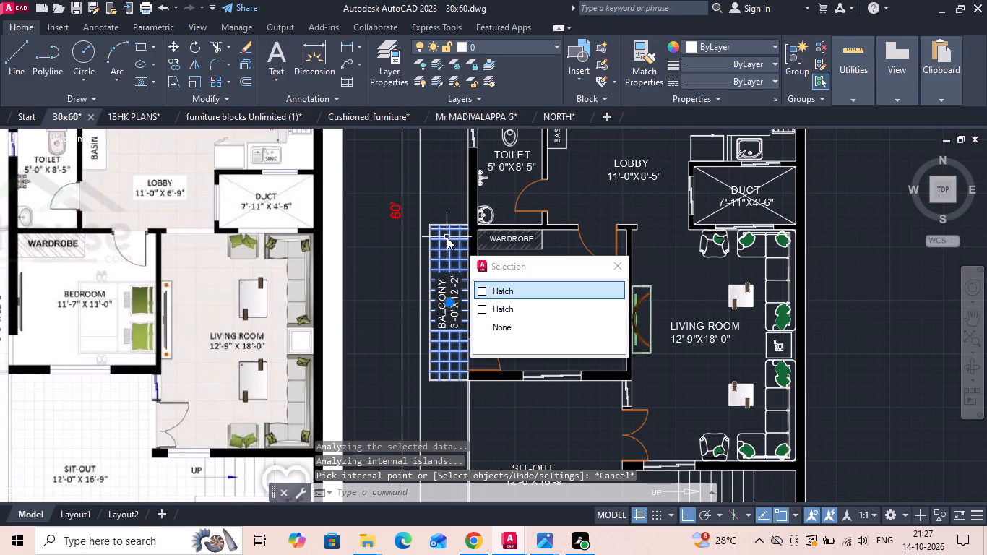
pyautogui.click(368, 66)
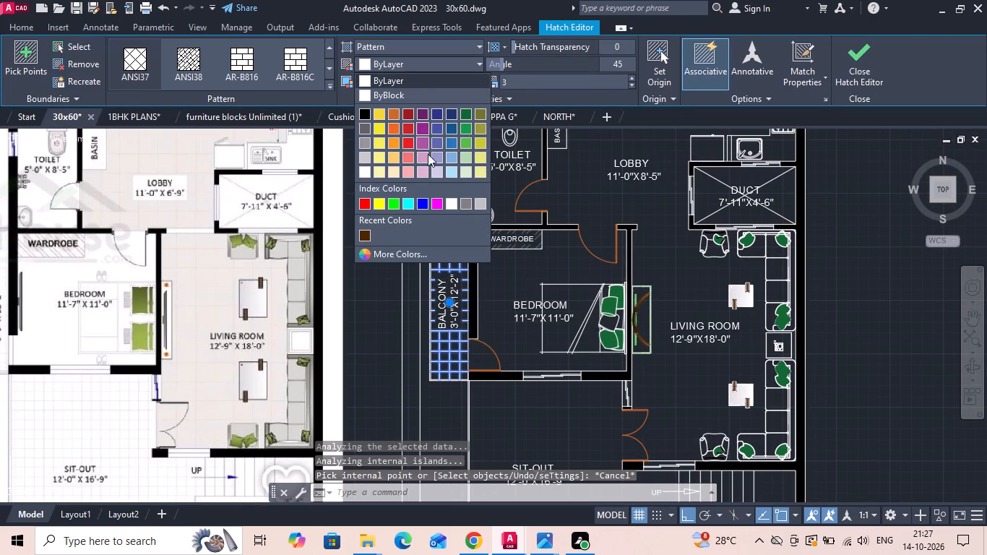
pyautogui.click(449, 173)
pyautogui.press('space')
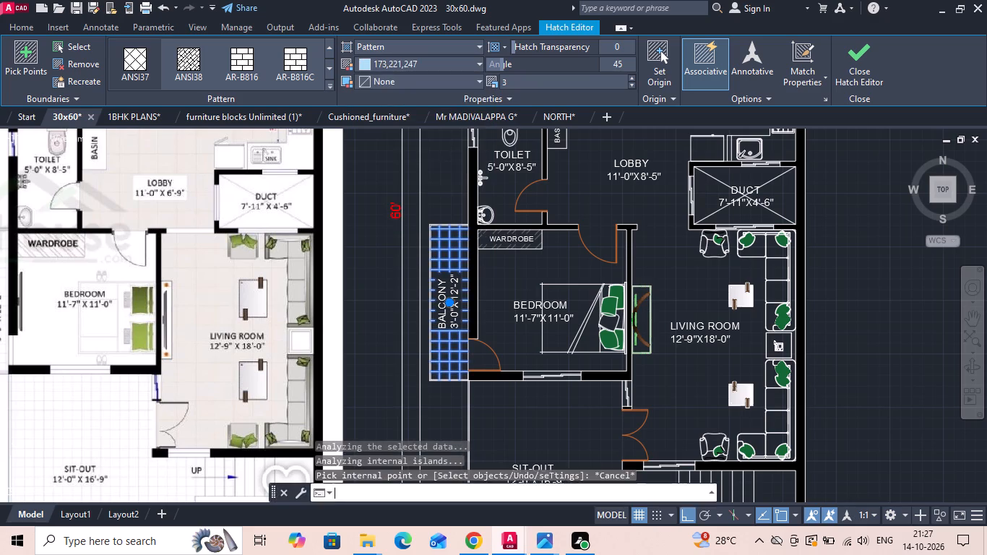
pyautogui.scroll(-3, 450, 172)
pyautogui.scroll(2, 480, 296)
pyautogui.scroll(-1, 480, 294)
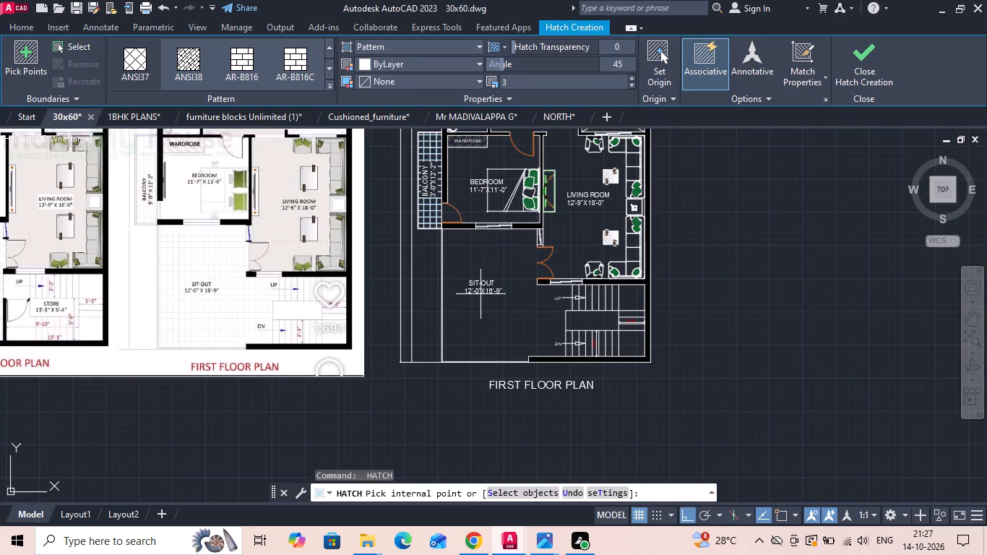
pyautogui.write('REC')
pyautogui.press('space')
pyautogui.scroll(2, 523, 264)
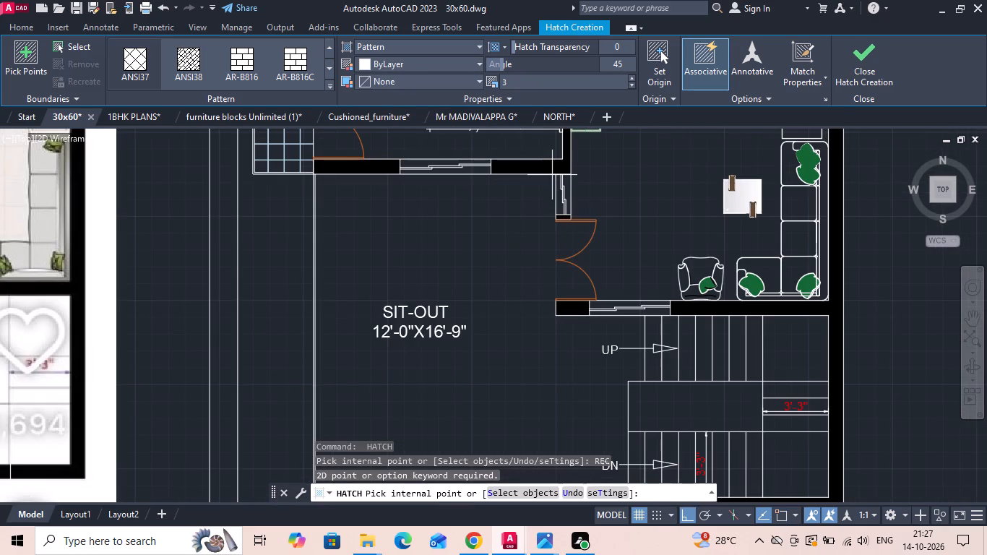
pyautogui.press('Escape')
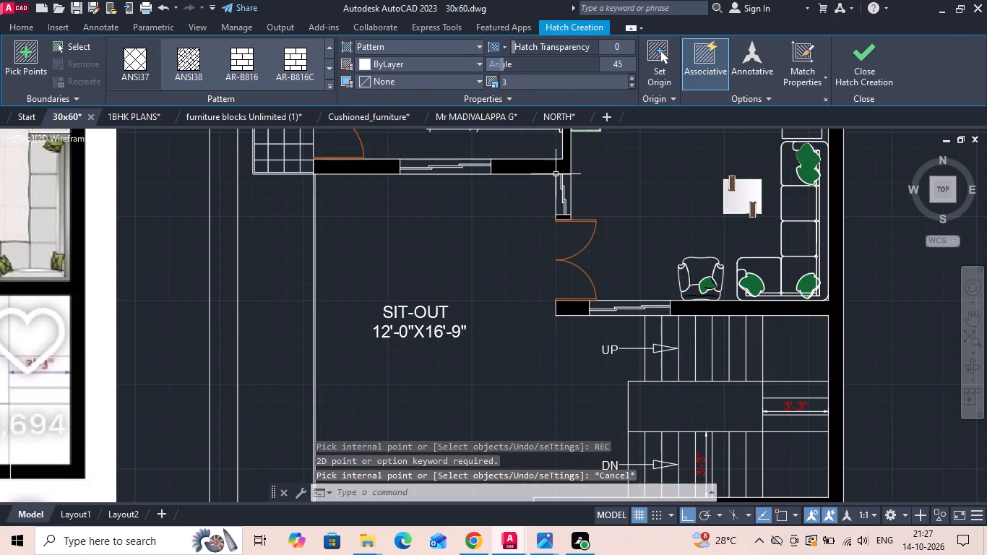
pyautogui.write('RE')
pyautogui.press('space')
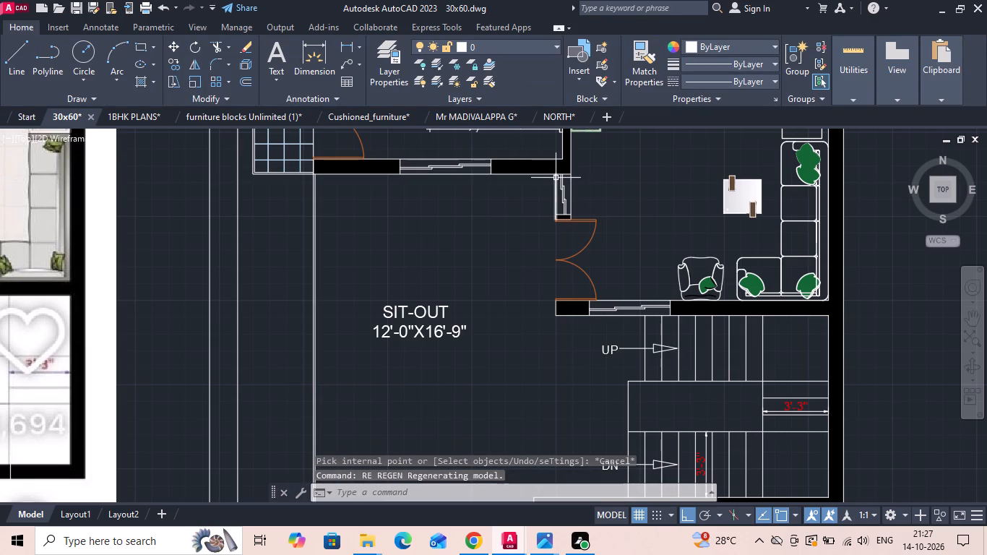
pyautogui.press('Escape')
# Draw a rectangle around the first floor sit-out, from the corner beside the living room window to the opposite outer corner.
pyautogui.write('REC')
pyautogui.press('space')
pyautogui.click(555, 176)
pyautogui.scroll(-1, 538, 178)
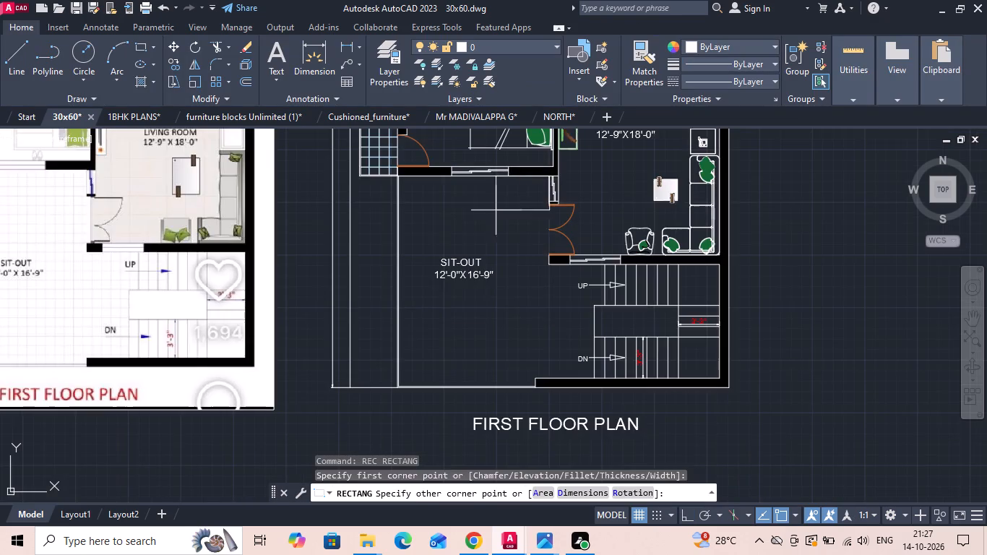
pyautogui.scroll(3, 391, 375)
pyautogui.click(413, 419)
pyautogui.scroll(-2, 319, 402)
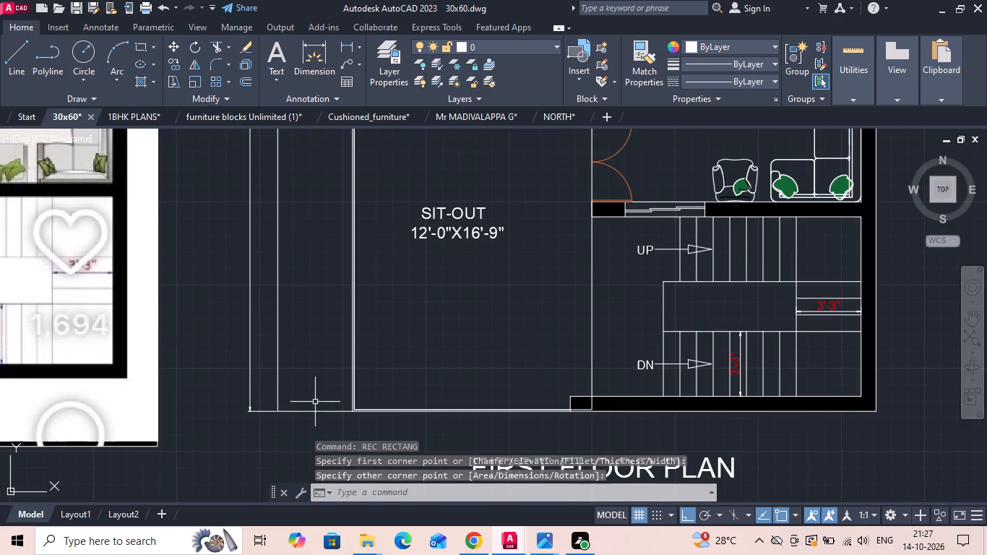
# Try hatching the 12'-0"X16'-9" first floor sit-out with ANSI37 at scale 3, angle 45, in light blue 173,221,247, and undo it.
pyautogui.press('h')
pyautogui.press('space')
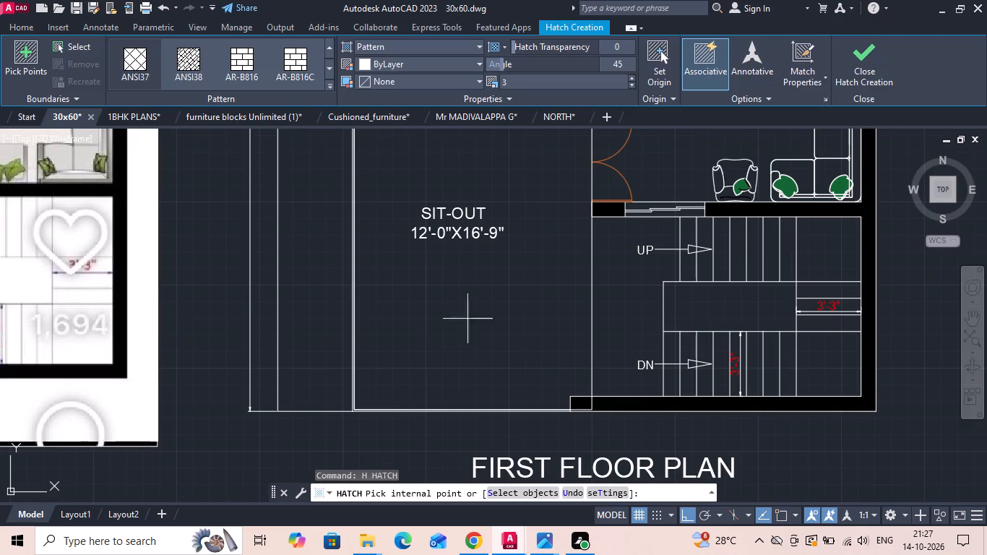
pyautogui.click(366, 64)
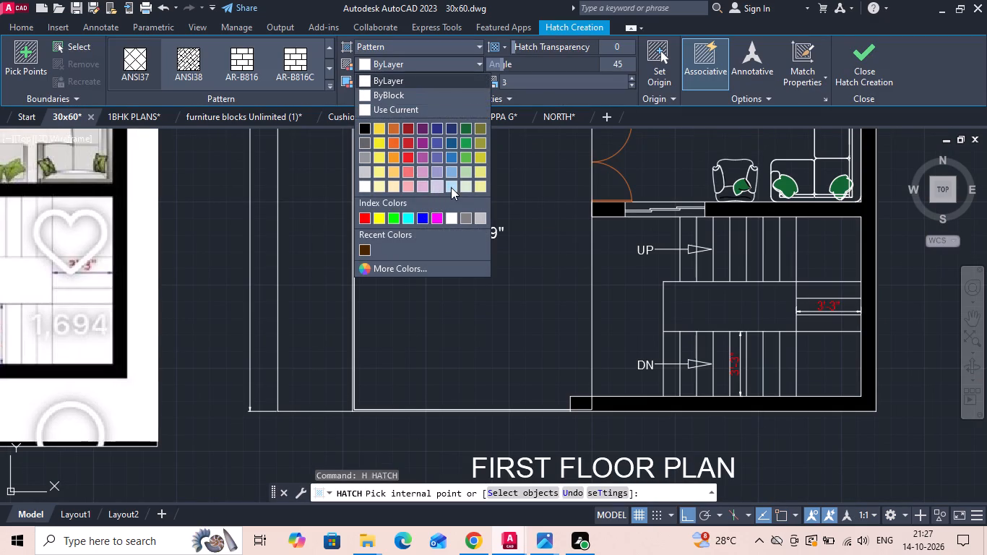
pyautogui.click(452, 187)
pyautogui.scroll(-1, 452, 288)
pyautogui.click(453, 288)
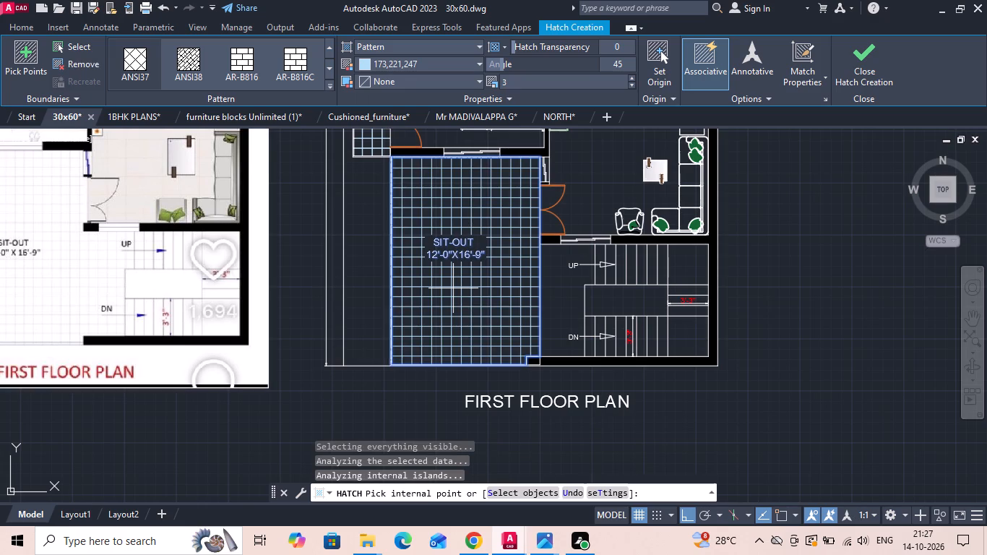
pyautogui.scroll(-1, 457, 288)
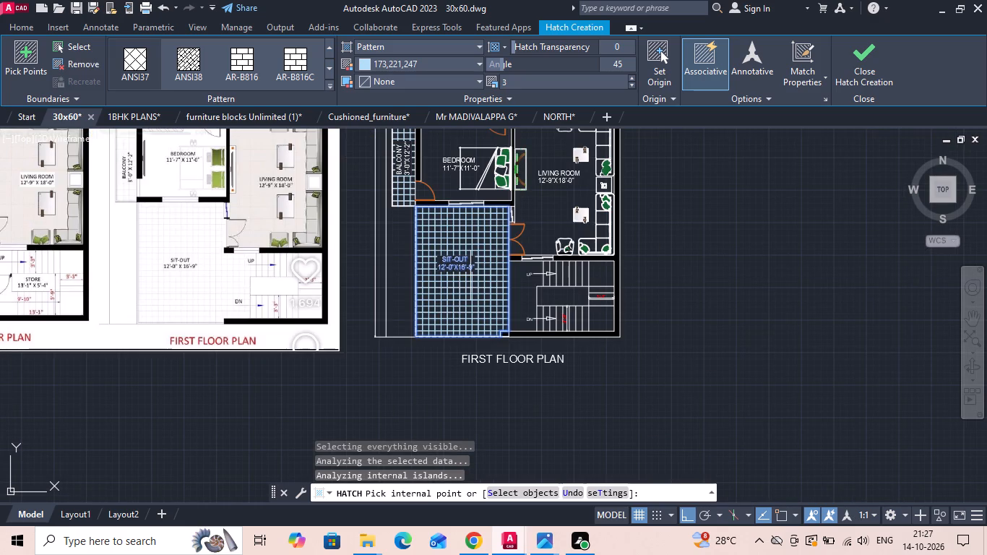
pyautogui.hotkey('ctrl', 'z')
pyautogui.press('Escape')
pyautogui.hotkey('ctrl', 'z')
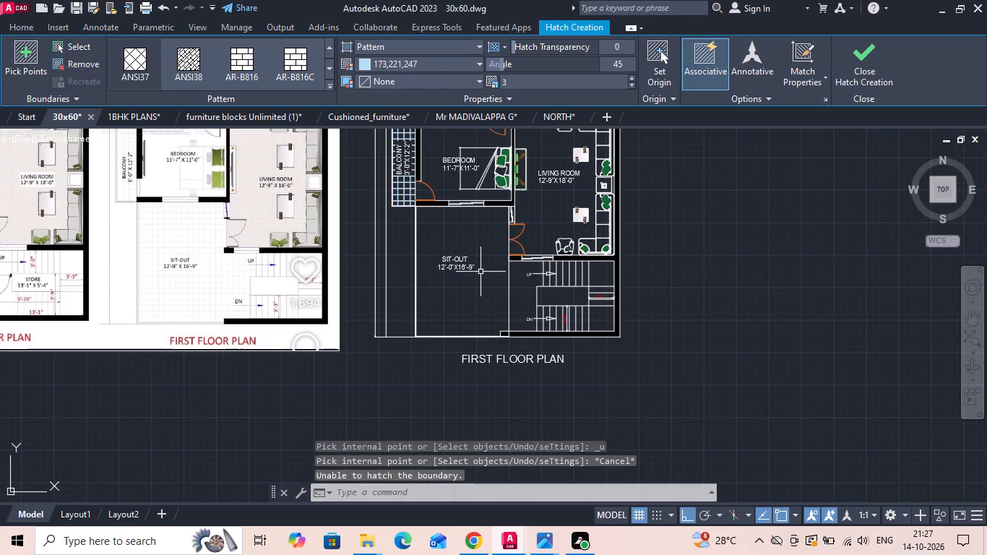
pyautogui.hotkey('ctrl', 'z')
# Trim away the line separating the first floor sit-out from the staircase, down to the bottom wall.
pyautogui.scroll(-4, 481, 275)
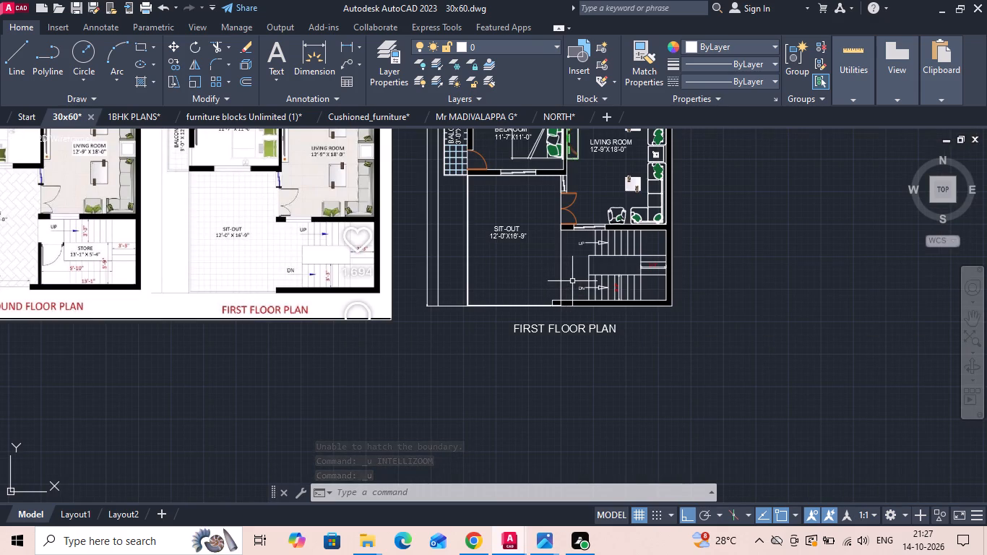
pyautogui.write('TR')
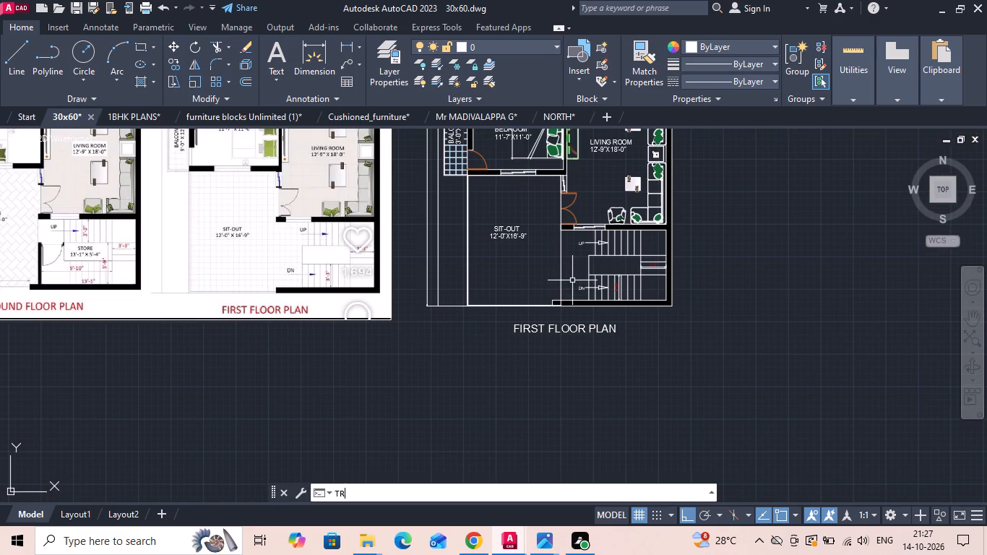
pyautogui.press('space')
pyautogui.click(561, 261)
pyautogui.scroll(2, 565, 299)
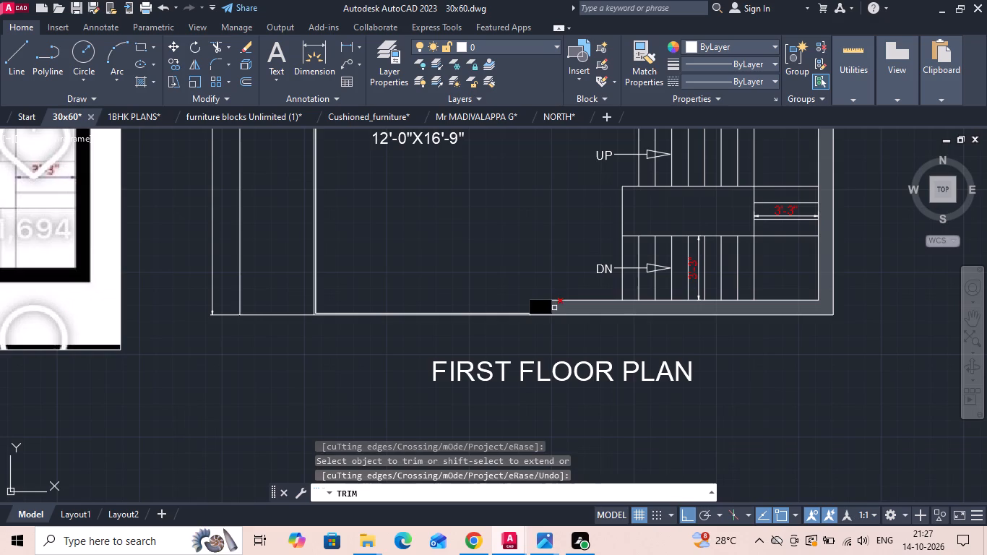
pyautogui.click(551, 309)
pyautogui.click(551, 309)
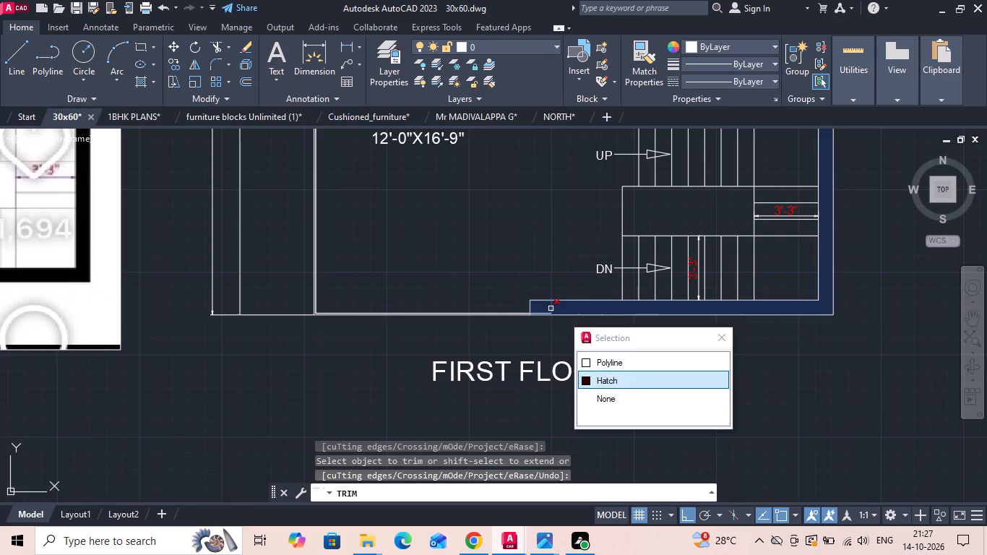
pyautogui.click(551, 309)
pyautogui.click(594, 361)
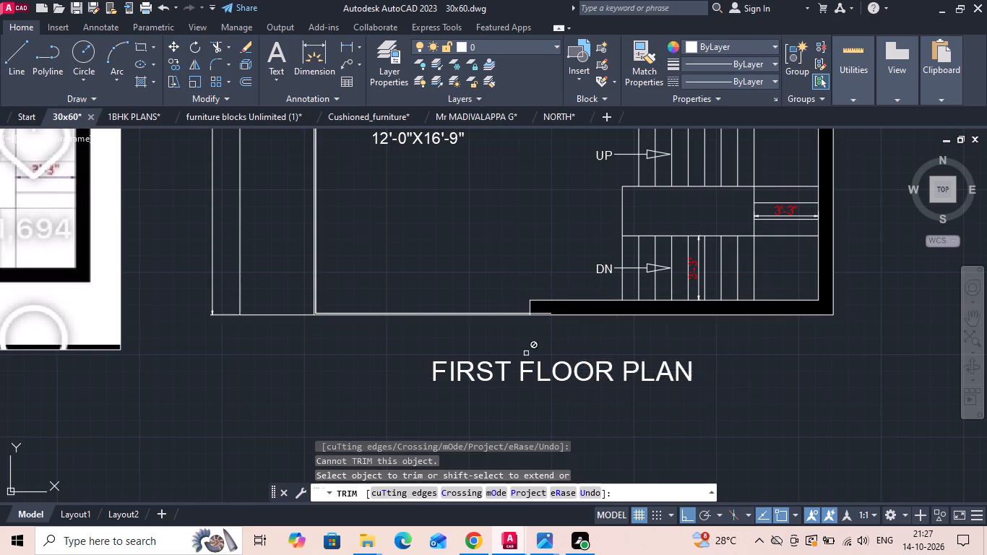
pyautogui.scroll(-1, 454, 353)
pyautogui.press('Escape')
pyautogui.scroll(-1, 514, 311)
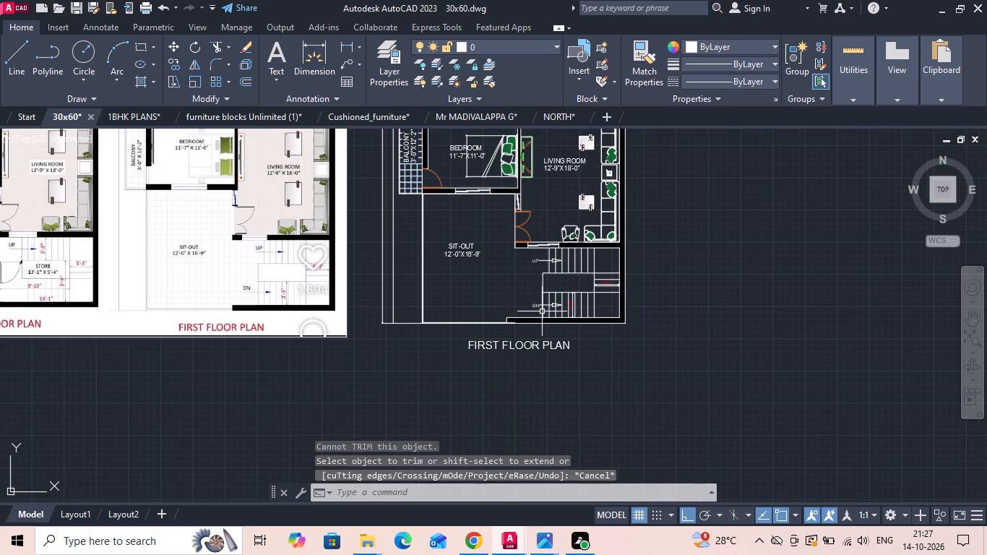
# Hatch the first floor sit-out through to the stair edge with ANSI37 at scale 3, angle 45, in light blue 173,221,247.
pyautogui.write('H')
pyautogui.press('space')
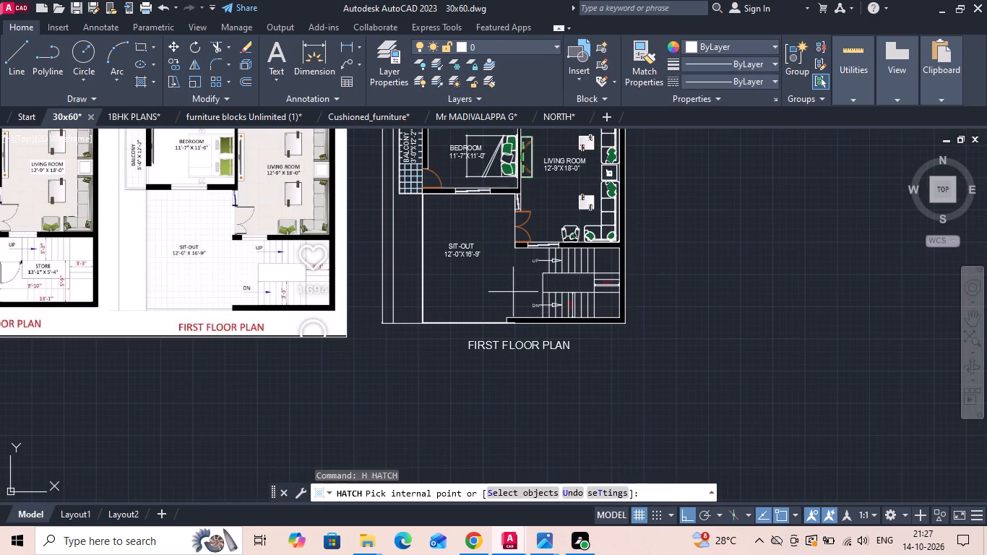
pyautogui.click(506, 280)
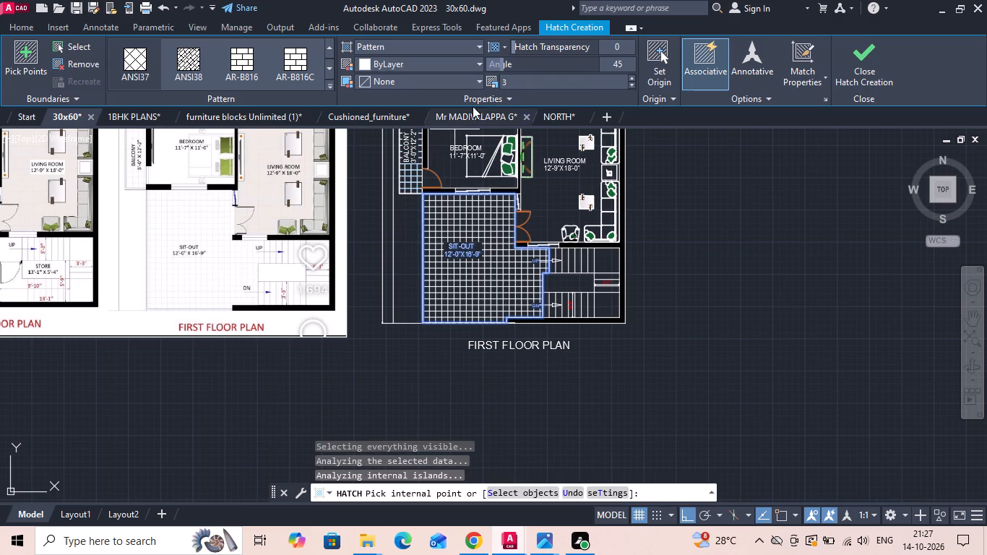
pyautogui.click(366, 62)
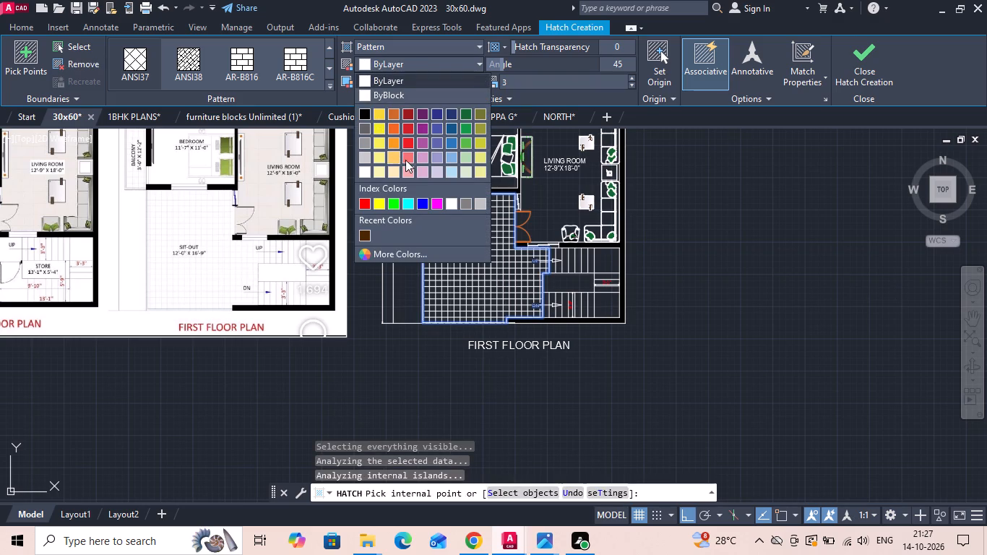
pyautogui.click(449, 173)
pyautogui.press('space')
# Delete the reference plan image between the ground and first floor plans.
pyautogui.scroll(-2, 504, 301)
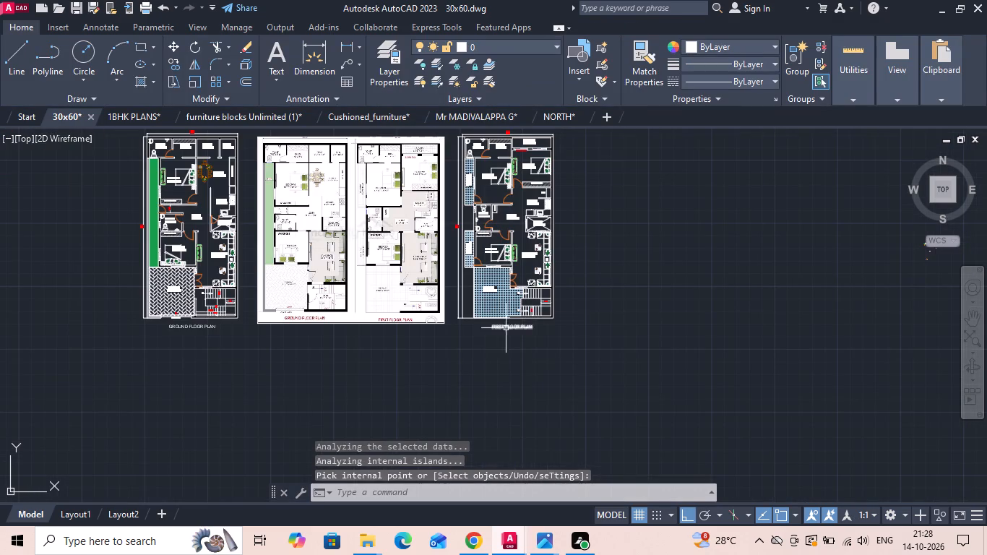
pyautogui.press('Escape')
pyautogui.moveTo(425, 338); pyautogui.dragTo(415, 324)
pyautogui.click(387, 276)
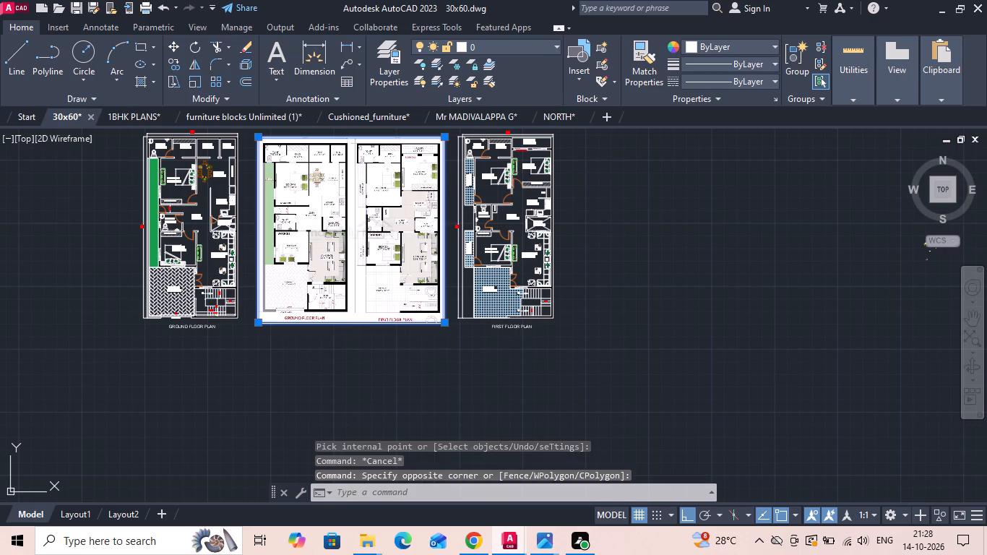
pyautogui.press('Delete')
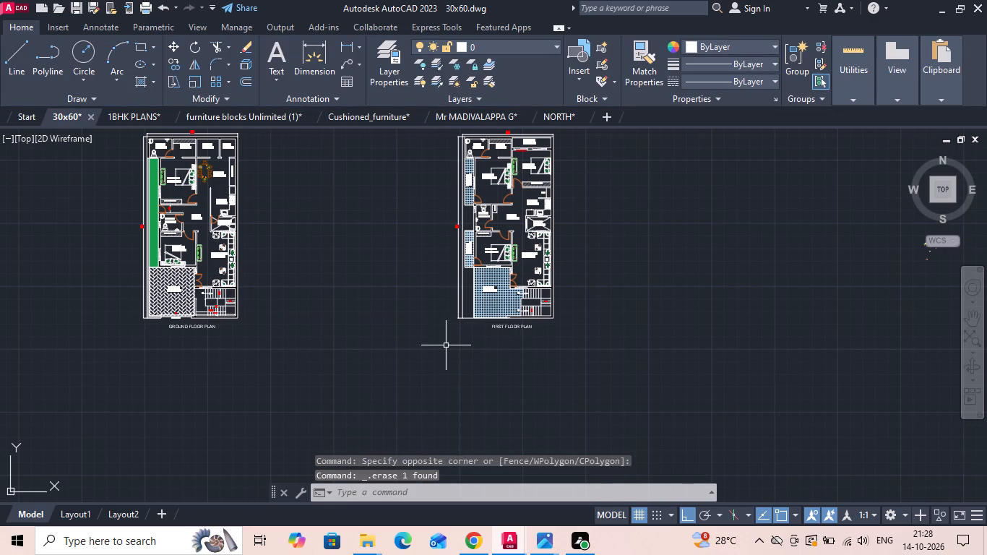
# Move the whole first floor plan with its title horizontally, closer to the ground floor plan.
pyautogui.click(426, 352)
pyautogui.moveTo(496, 293); pyautogui.dragTo(480, 344, button='middle')
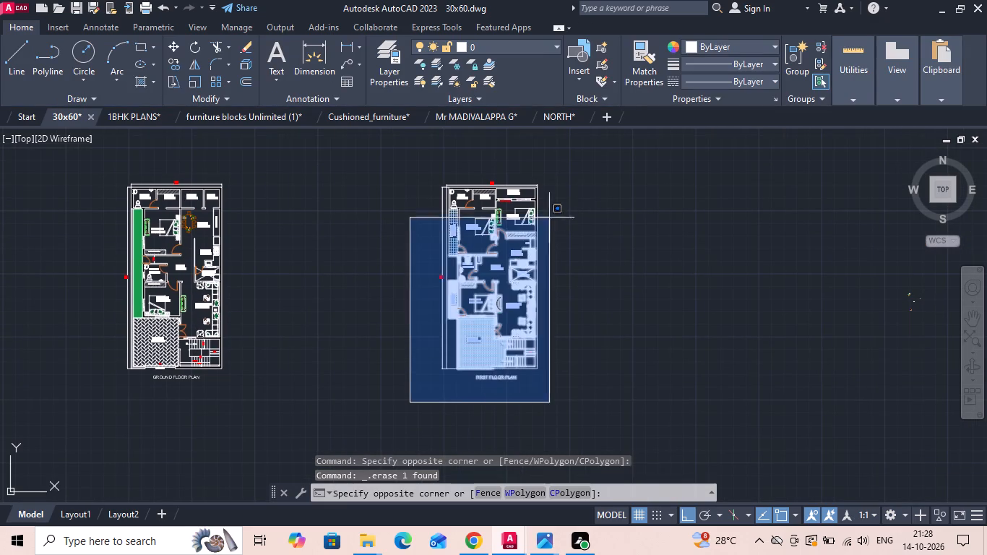
pyautogui.click(574, 174)
pyautogui.rightClick(574, 174)
pyautogui.click(588, 283)
pyautogui.moveTo(665, 317); pyautogui.dragTo(655, 316)
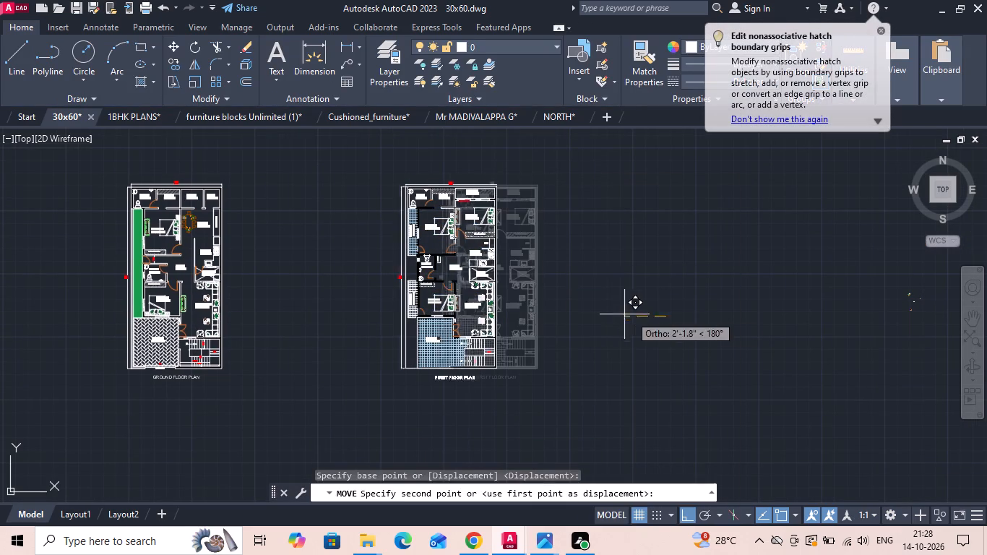
pyautogui.scroll(1, 461, 298)
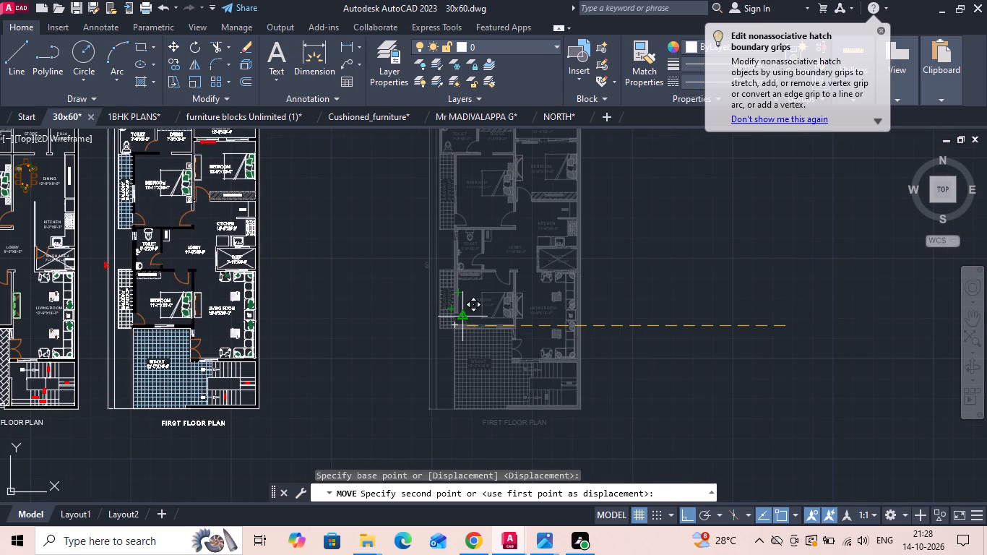
pyautogui.click(460, 315)
pyautogui.scroll(-2, 410, 320)
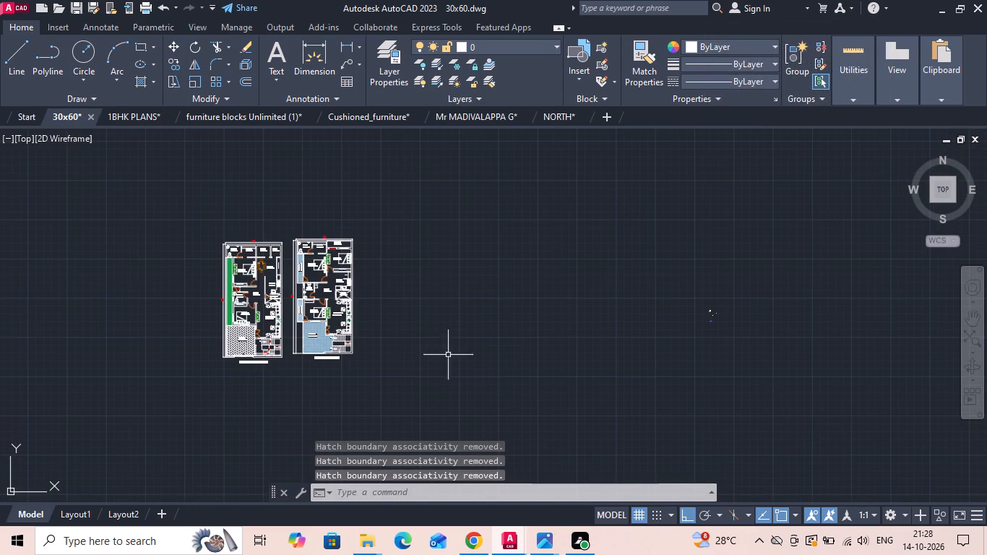
# Delete the stray leftover objects scattered in the empty area beyond the first floor plan.
pyautogui.moveTo(535, 394); pyautogui.dragTo(654, 328)
pyautogui.click(738, 282)
pyautogui.press('Delete')
pyautogui.scroll(-4, 582, 291)
pyautogui.moveTo(577, 294); pyautogui.dragTo(616, 286)
pyautogui.scroll(-1, 624, 283)
pyautogui.click(868, 173)
pyautogui.press('Delete')
pyautogui.moveTo(876, 258); pyautogui.dragTo(807, 336)
pyautogui.click(807, 336)
pyautogui.press('Delete')
pyautogui.scroll(-3, 674, 325)
pyautogui.scroll(1, 685, 280)
pyautogui.moveTo(762, 231); pyautogui.dragTo(681, 301)
pyautogui.click(665, 310)
pyautogui.press('Delete')
# Move the first floor plan with Ortho off, aligning its bottom edge with the ground floor plan's, base point about 11'-2" from that plan's corner.
pyautogui.scroll(3, 633, 335)
pyautogui.scroll(3, 543, 367)
pyautogui.scroll(3, 481, 215)
pyautogui.moveTo(442, 236); pyautogui.dragTo(445, 243)
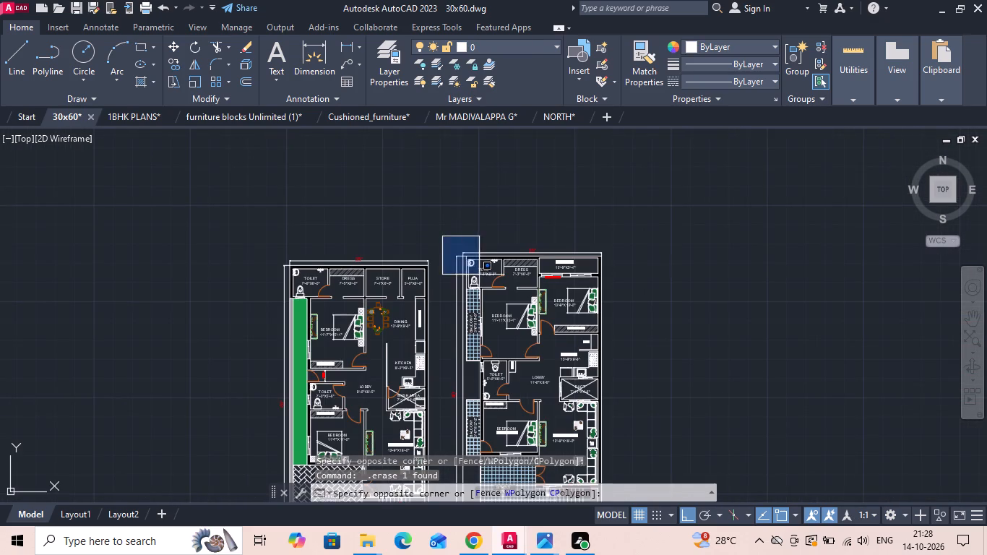
pyautogui.moveTo(480, 272); pyautogui.dragTo(501, 122, button='middle')
pyautogui.click(664, 393)
pyautogui.moveTo(645, 418); pyautogui.dragTo(609, 407)
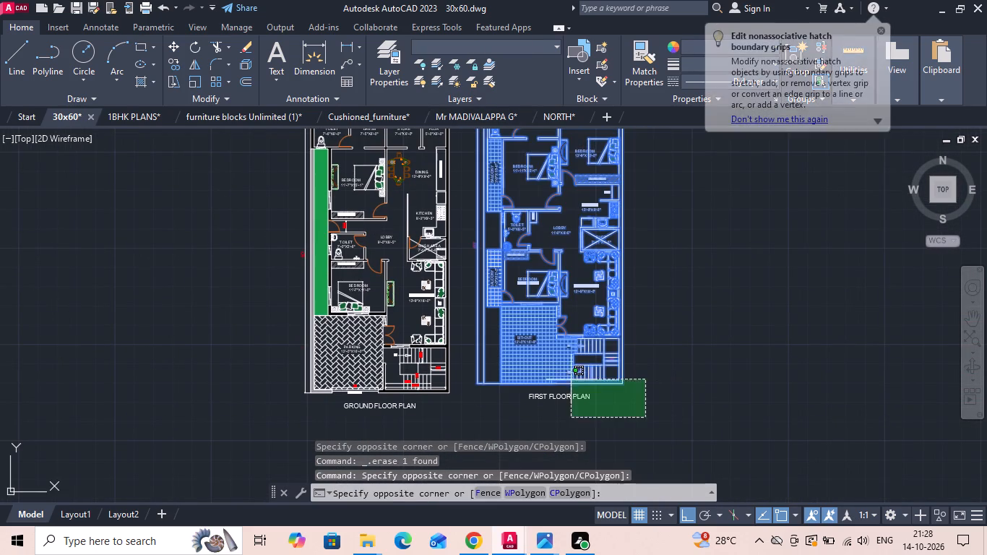
pyautogui.click(534, 324)
pyautogui.rightClick(533, 324)
pyautogui.click(553, 283)
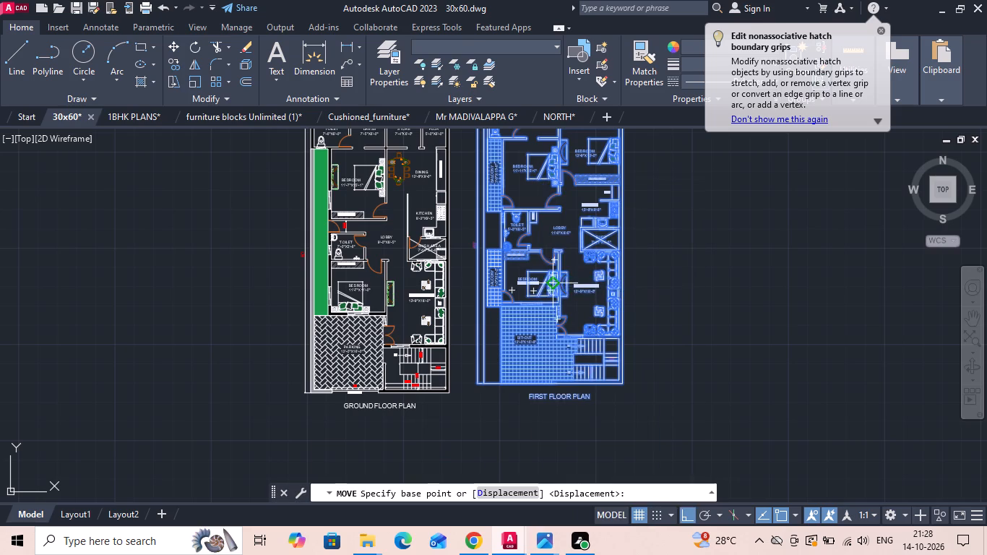
pyautogui.press('F8')
pyautogui.scroll(3, 475, 398)
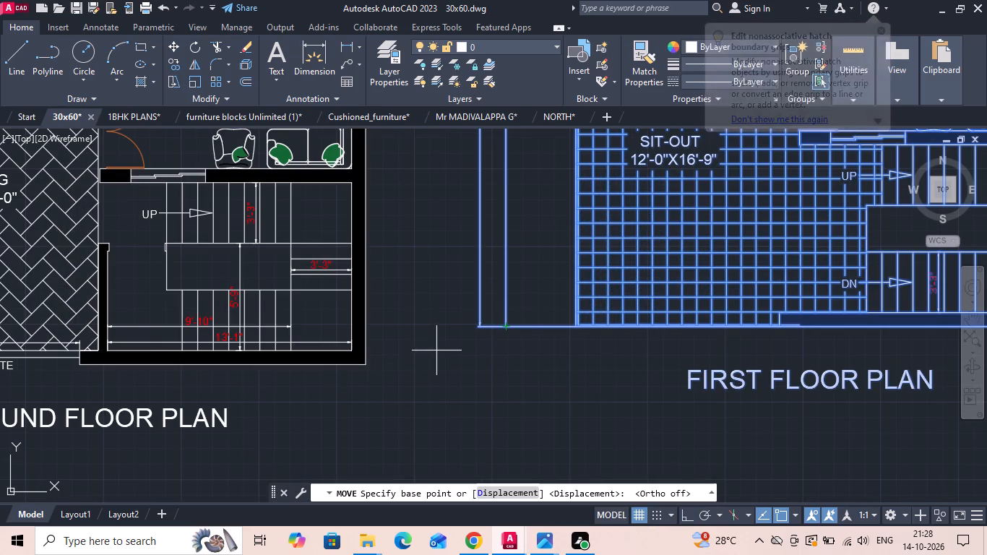
pyautogui.click(506, 325)
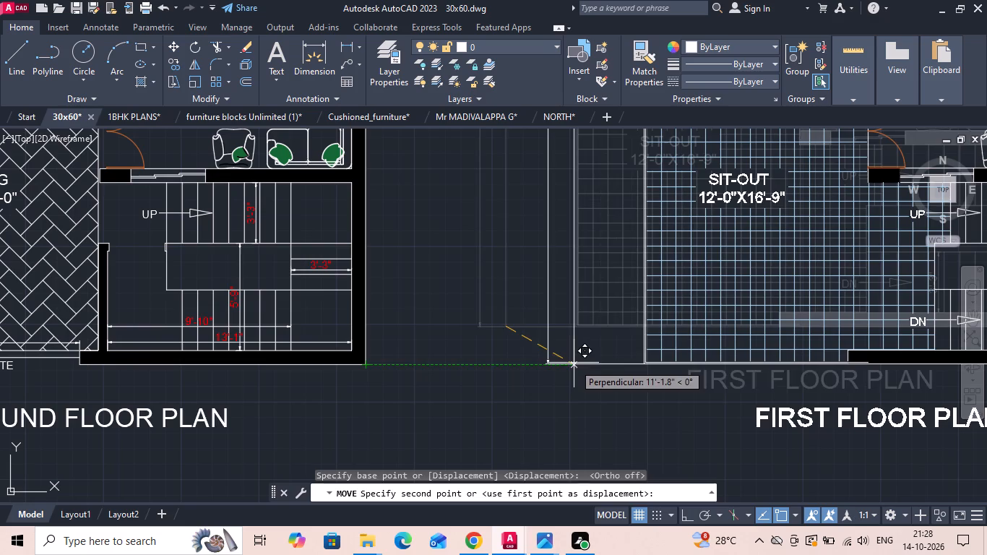
pyautogui.click(574, 363)
# Save the 30x60 drawing.
pyautogui.hotkey('ctrl', 's')
pyautogui.hotkey('ctrl', 's')
pyautogui.hotkey('ctrl', 's')
pyautogui.hotkey('ctrl', 's')
pyautogui.hotkey('ctrl', 's')
pyautogui.hotkey('ctrl', 's')
pyautogui.hotkey('ctrl', 's')
pyautogui.hotkey('ctrl', 's')
pyautogui.hotkey('ctrl', 's')
pyautogui.hotkey('ctrl', 's')
pyautogui.hotkey('ctrl', 's')
pyautogui.hotkey('ctrl', 's')
pyautogui.scroll(-2, 529, 356)
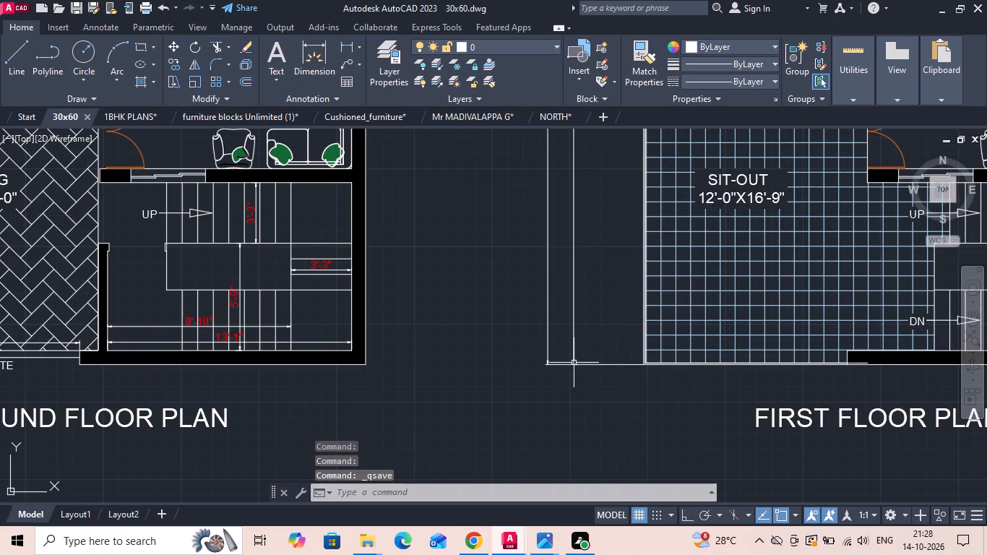
pyautogui.scroll(-1, 528, 356)
pyautogui.scroll(-2, 458, 343)
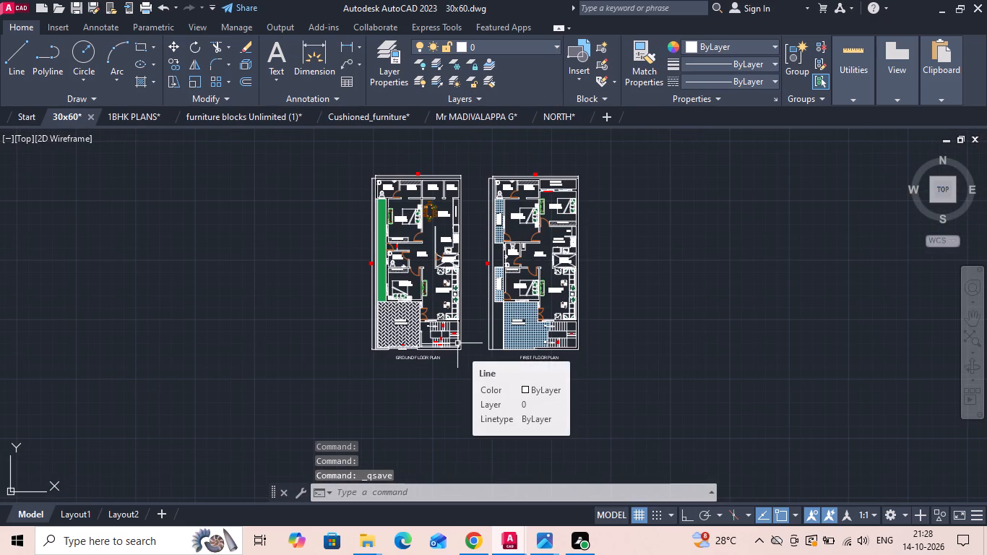
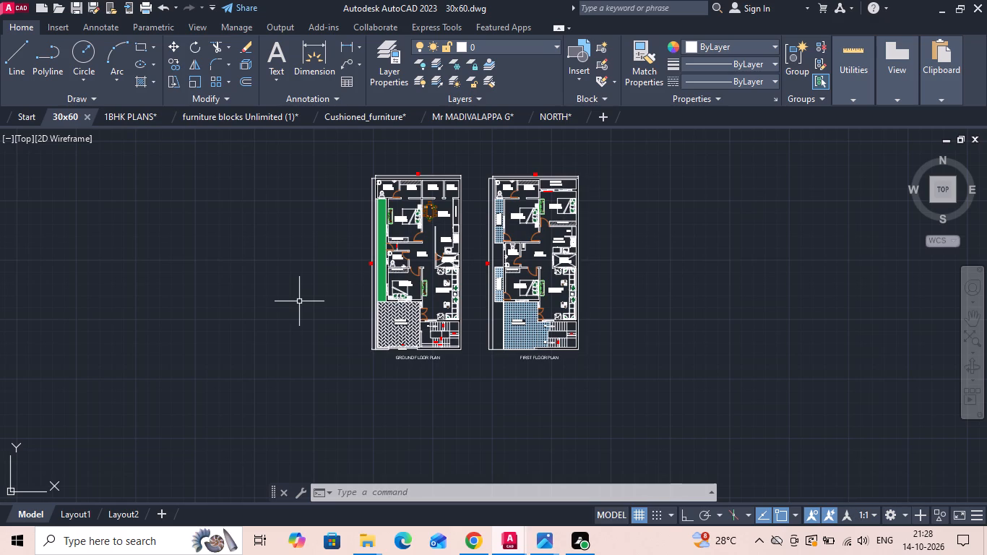
# Save the 30x60 drawing containing the ground and first floor plans.
pyautogui.hotkey('ctrl', 's')
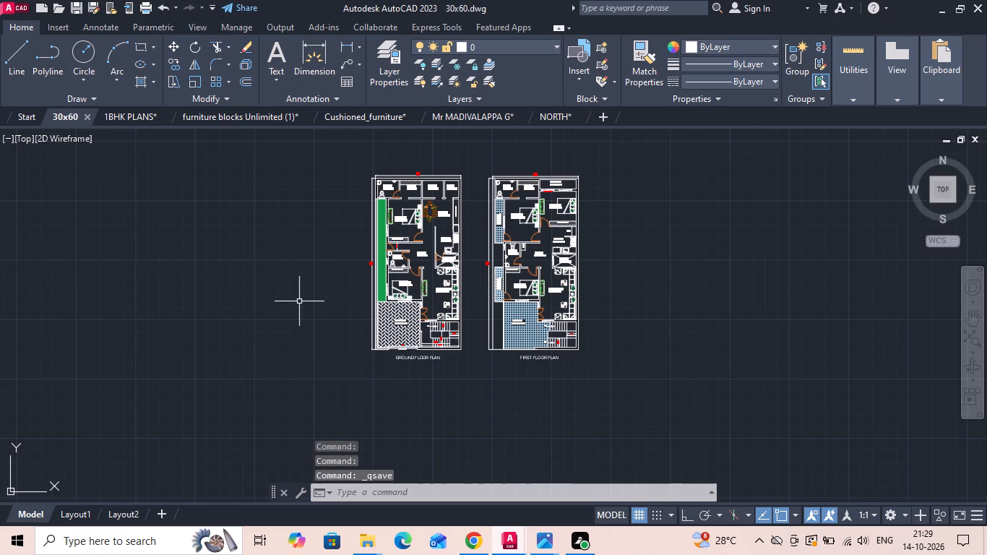
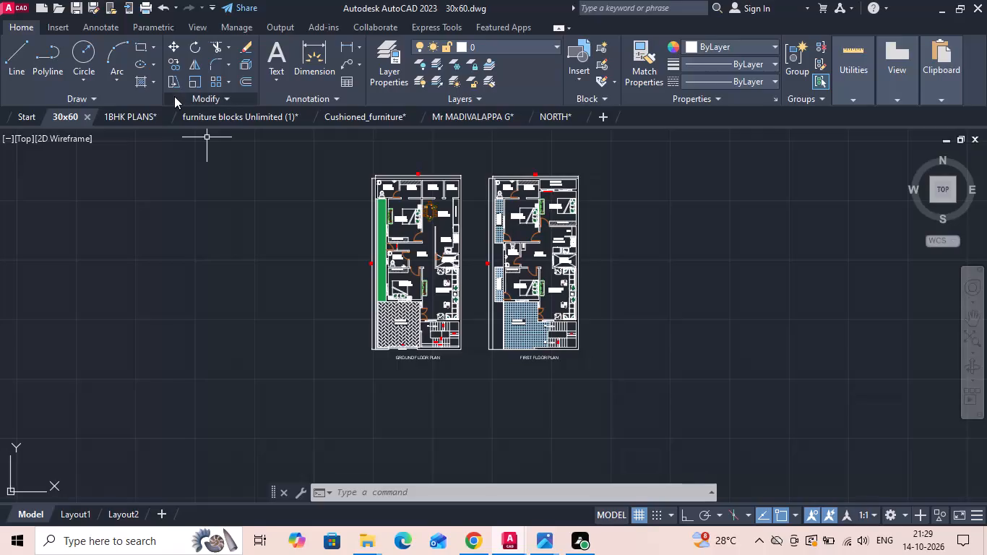
# Save the 30x60 drawing again with its ground floor and first floor plans.
pyautogui.hotkey('ctrl', 's')
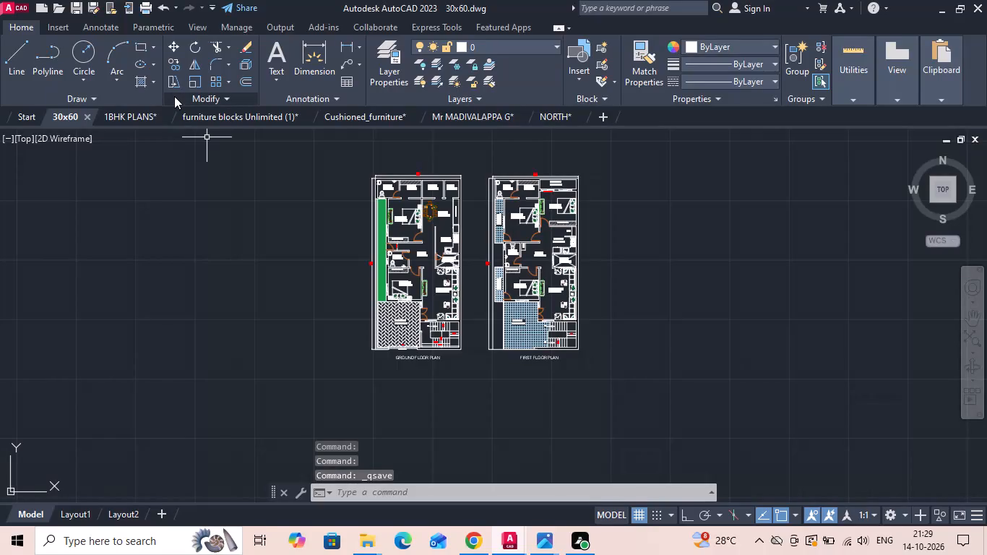
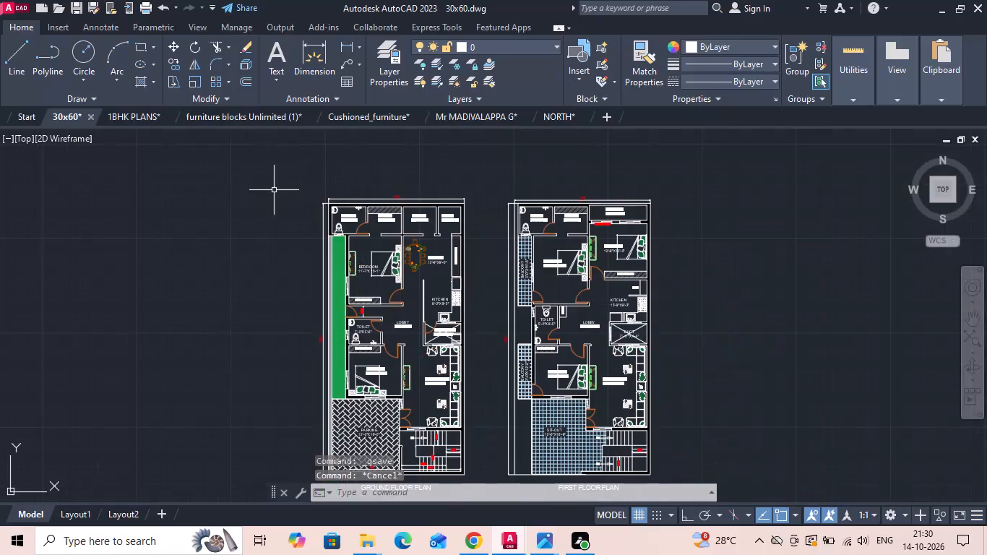
# Copy the ground floor and first floor plans together to the empty area to the right of the originals.
pyautogui.scroll(-1, 273, 184)
pyautogui.moveTo(283, 168); pyautogui.dragTo(286, 180)
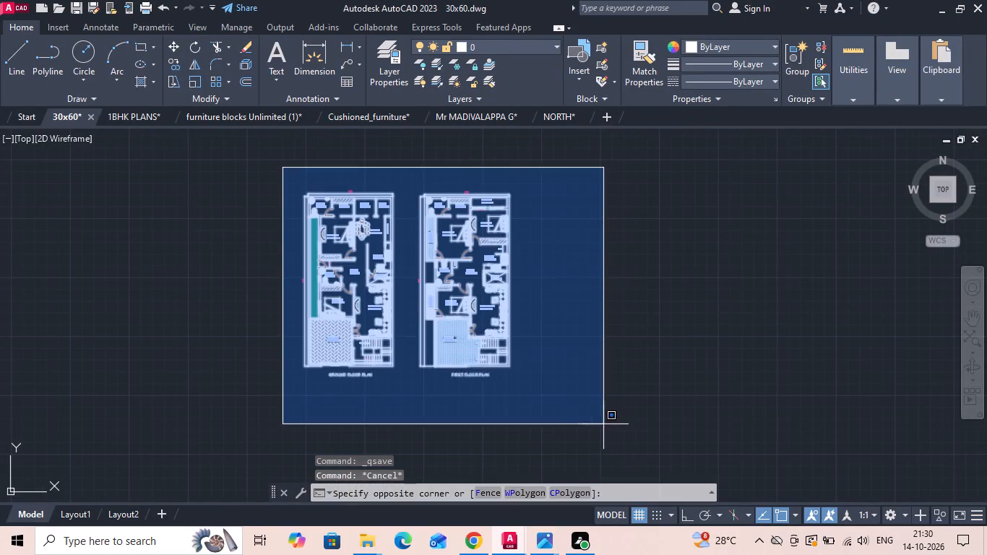
pyautogui.click(603, 424)
pyautogui.rightClick(597, 421)
pyautogui.click(642, 188)
pyautogui.moveTo(564, 263); pyautogui.dragTo(566, 264)
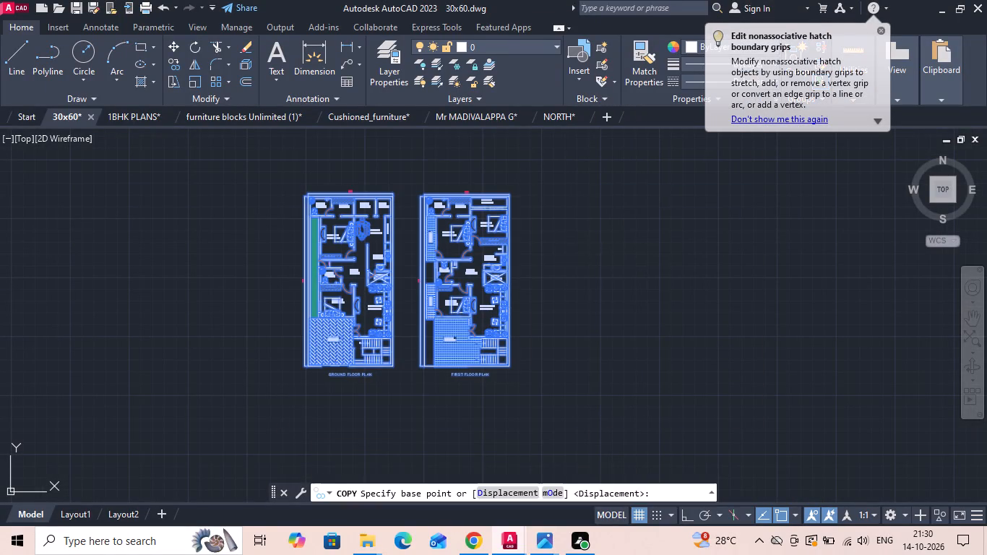
pyautogui.moveTo(566, 264); pyautogui.dragTo(608, 266)
pyautogui.click(884, 266)
pyautogui.press('Escape')
# Move the LIVING ROOM label in the copied ground floor plan slightly left, away from the sofa.
pyautogui.scroll(2, 775, 249)
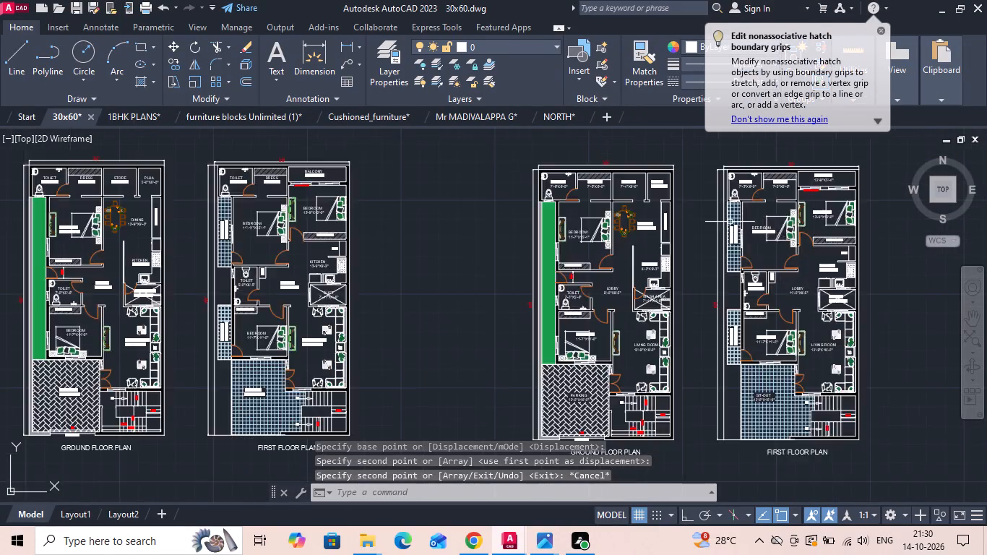
pyautogui.scroll(1, 726, 220)
pyautogui.scroll(-1, 372, 223)
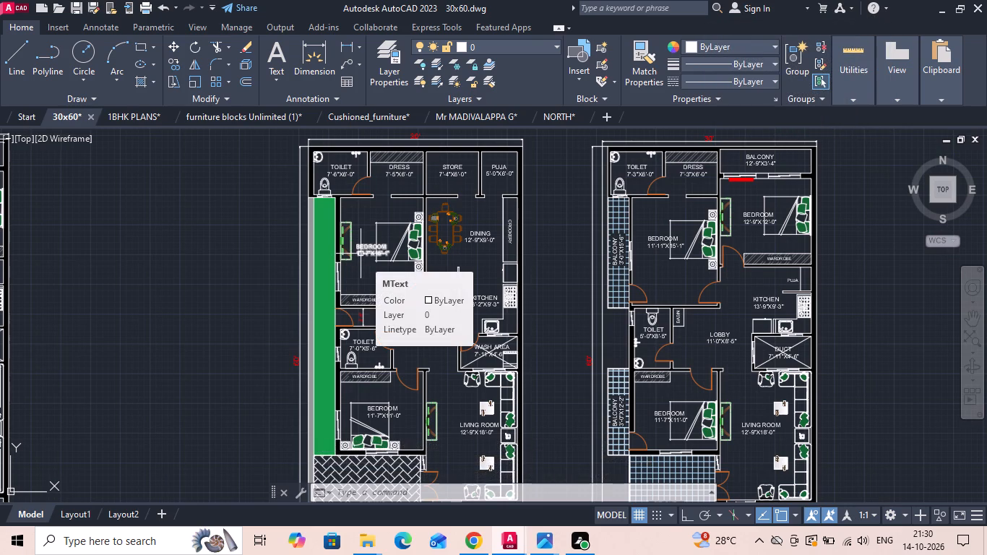
pyautogui.moveTo(675, 379); pyautogui.dragTo(673, 285, button='middle')
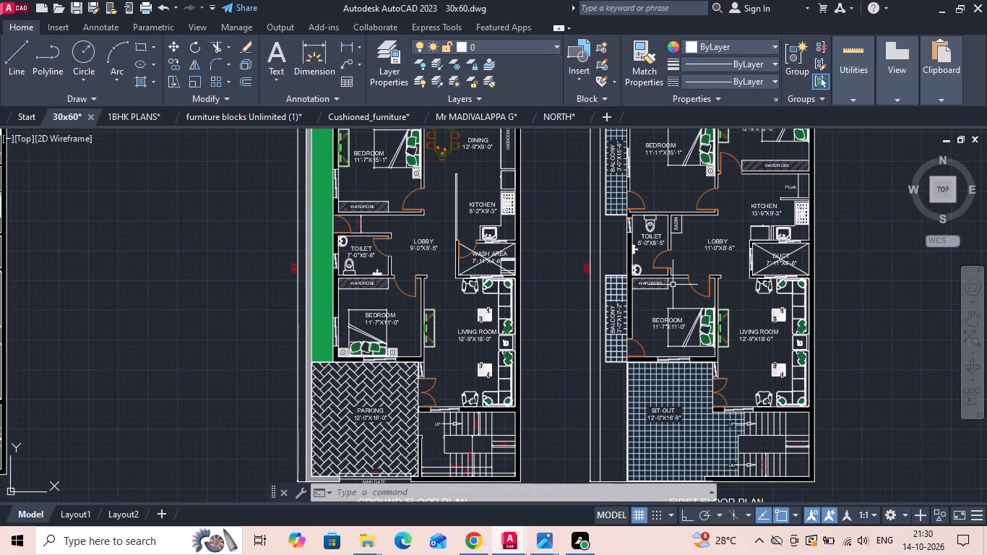
pyautogui.scroll(1, 482, 357)
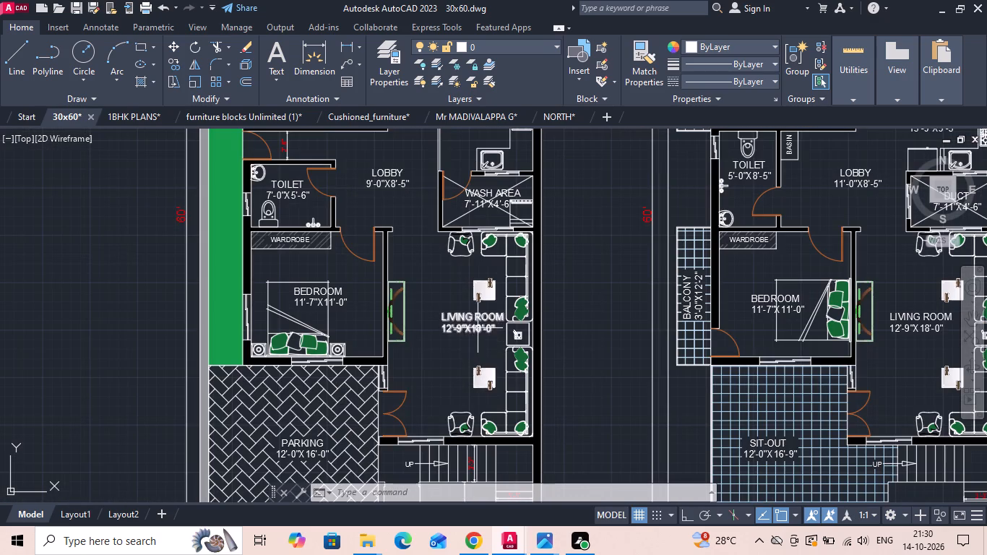
pyautogui.click(478, 327)
pyautogui.rightClick(477, 326)
pyautogui.click(529, 267)
pyautogui.scroll(1, 597, 369)
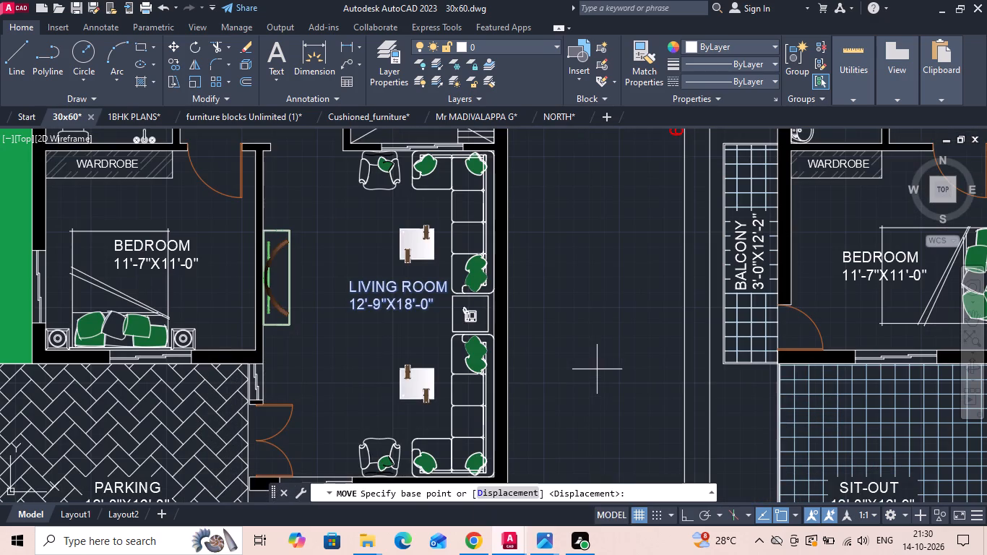
pyautogui.click(602, 377)
pyautogui.click(586, 376)
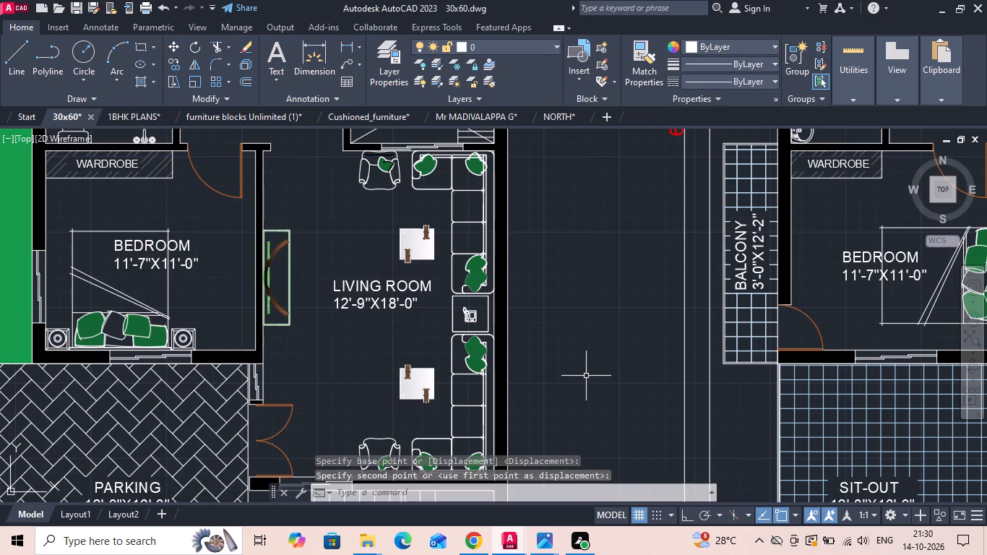
# Move the LIVING ROOM label in the original ground floor plan slightly left, away from the sofa.
pyautogui.scroll(-3, 615, 330)
pyautogui.moveTo(168, 324); pyautogui.dragTo(467, 297, button='middle')
pyautogui.scroll(2, 392, 300)
pyautogui.click(289, 267)
pyautogui.rightClick(289, 267)
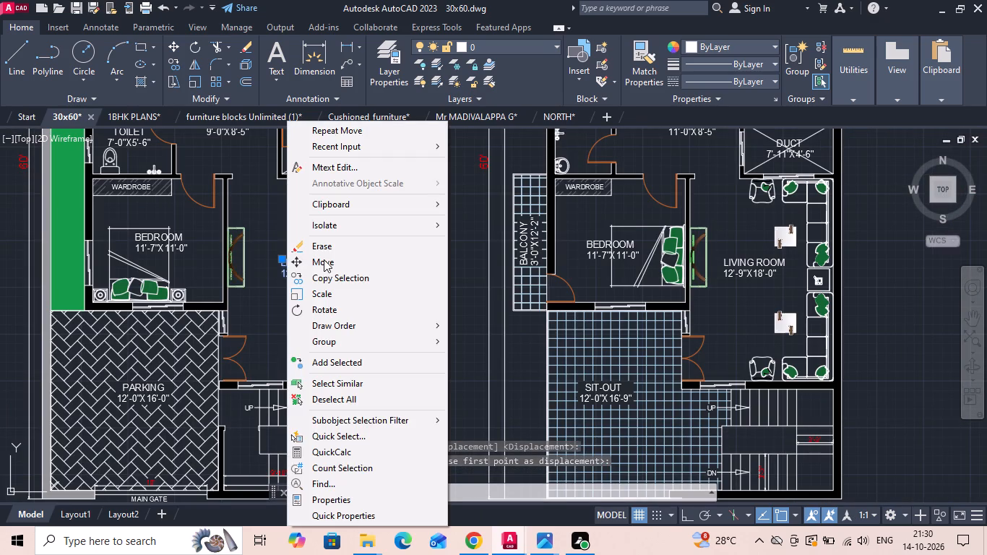
pyautogui.click(324, 259)
pyautogui.scroll(1, 423, 301)
pyautogui.click(457, 306)
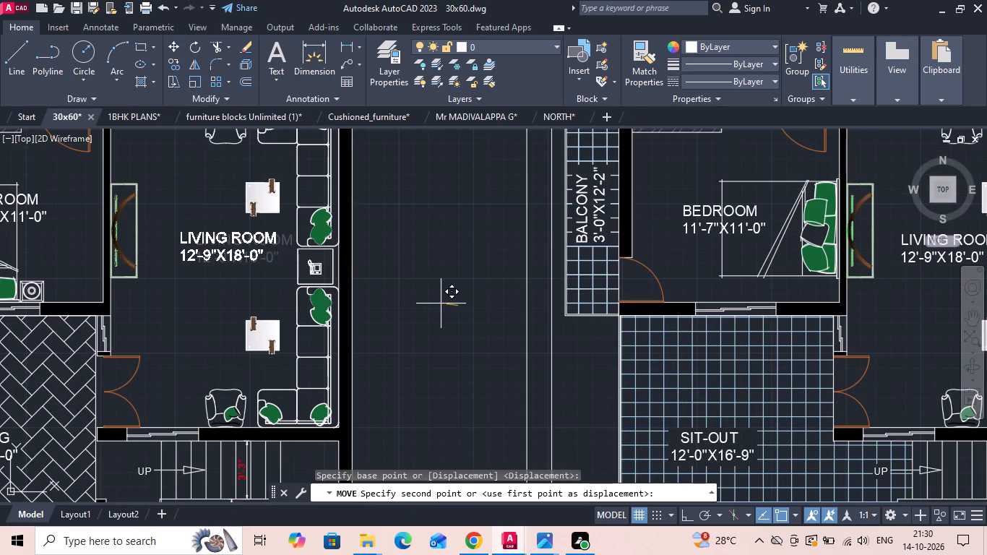
pyautogui.click(441, 304)
# Save the 30x60 drawing with the copied plans and moved labels.
pyautogui.hotkey('ctrl', 's')
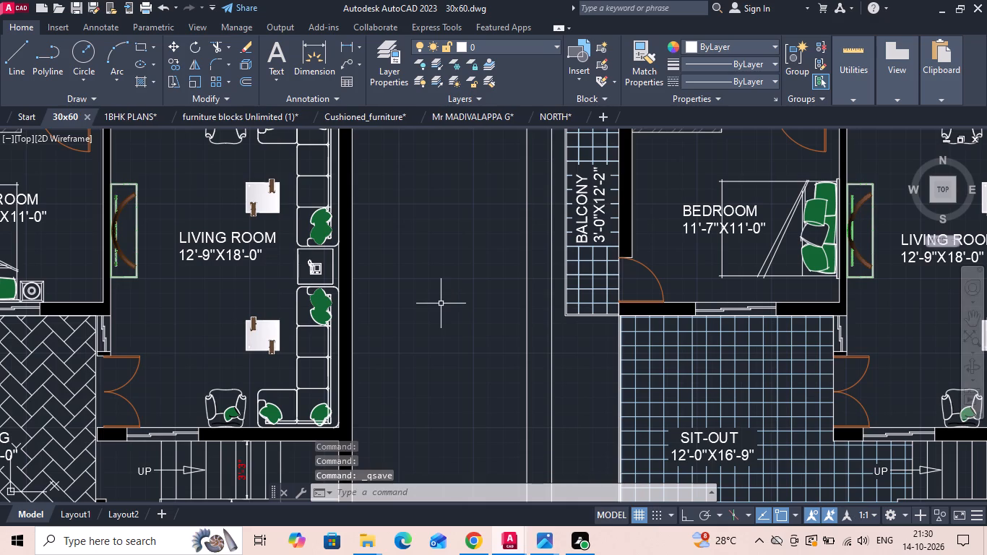
# Preview a plot of the original ground and first floor plans, using the previous plot setup and a plot window around both.
pyautogui.write('PLOT')
pyautogui.press('space')
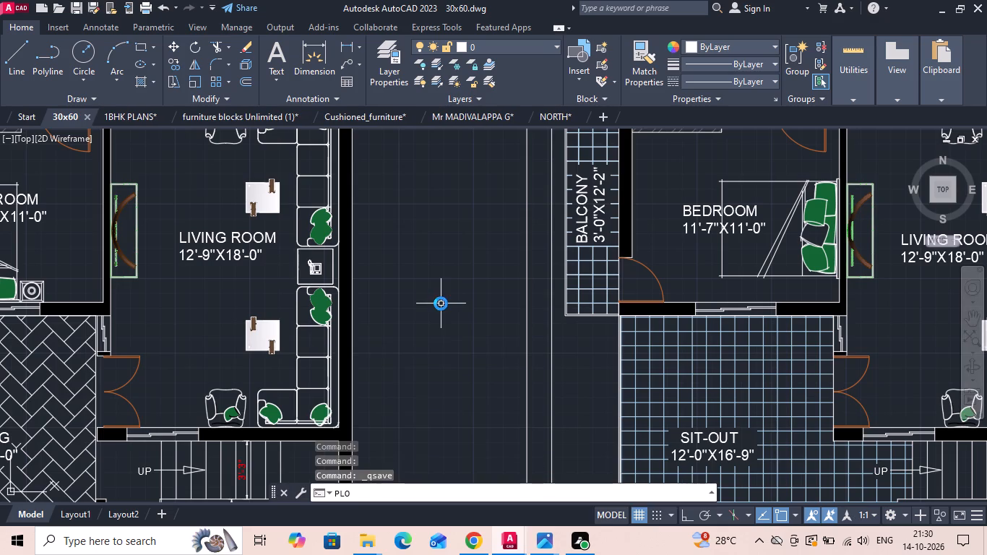
pyautogui.click(438, 306)
pyautogui.scroll(-3, 438, 306)
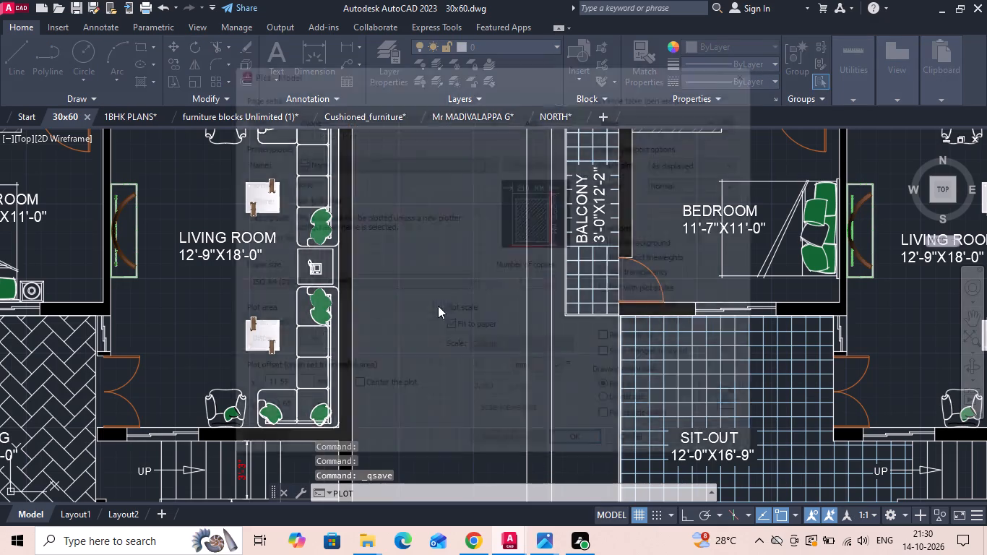
pyautogui.click(361, 120)
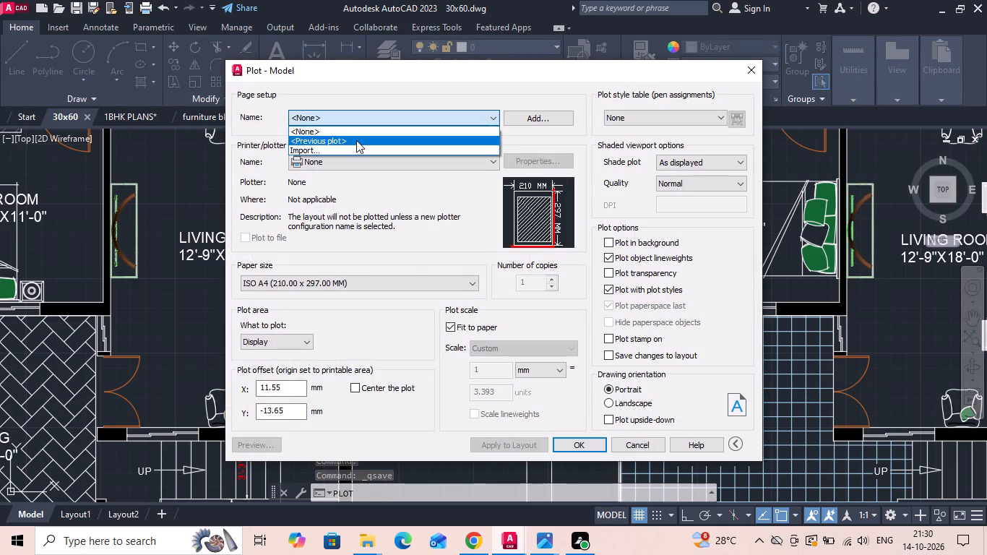
pyautogui.click(356, 140)
pyautogui.click(371, 337)
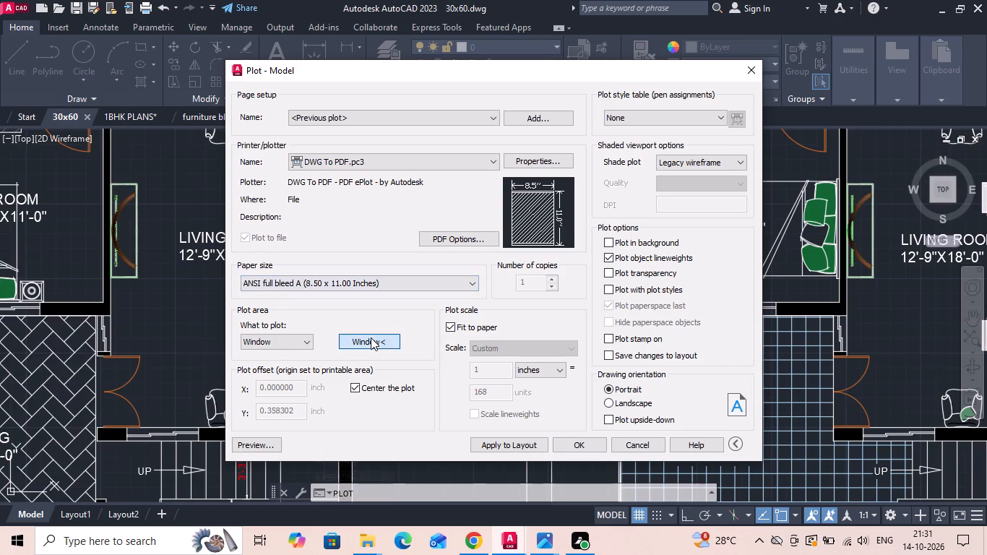
pyautogui.scroll(-4, 371, 336)
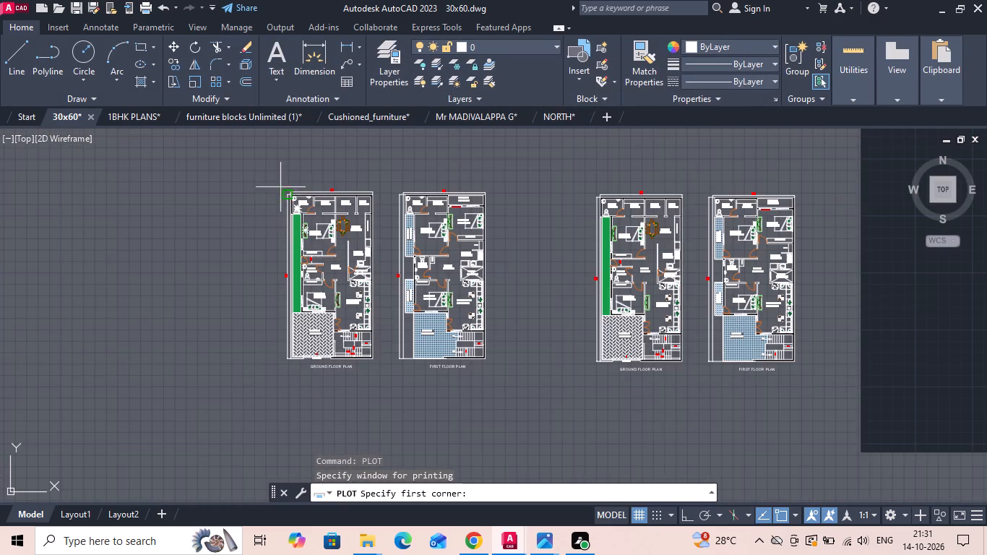
pyautogui.click(278, 182)
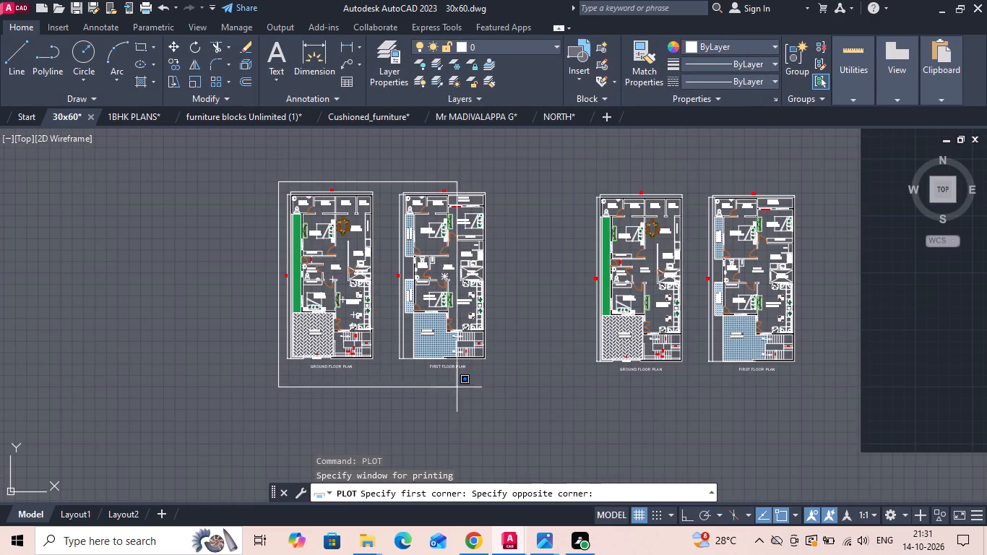
pyautogui.scroll(1, 493, 376)
pyautogui.click(492, 375)
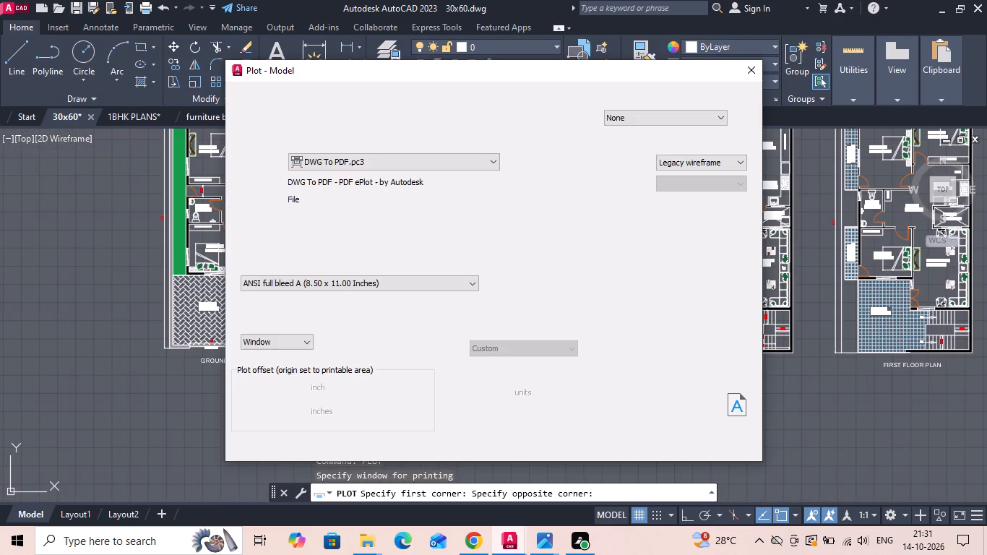
pyautogui.click(266, 449)
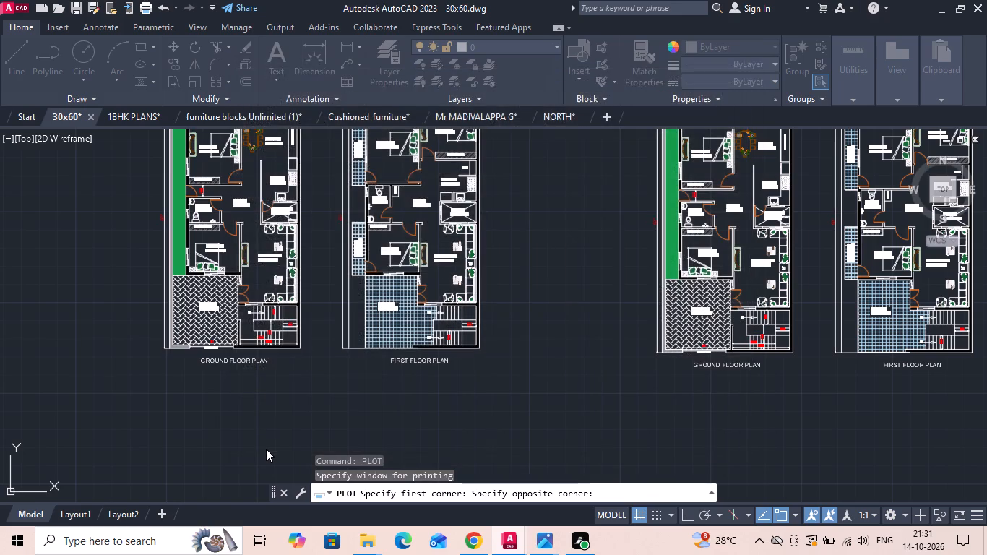
pyautogui.scroll(2, 422, 302)
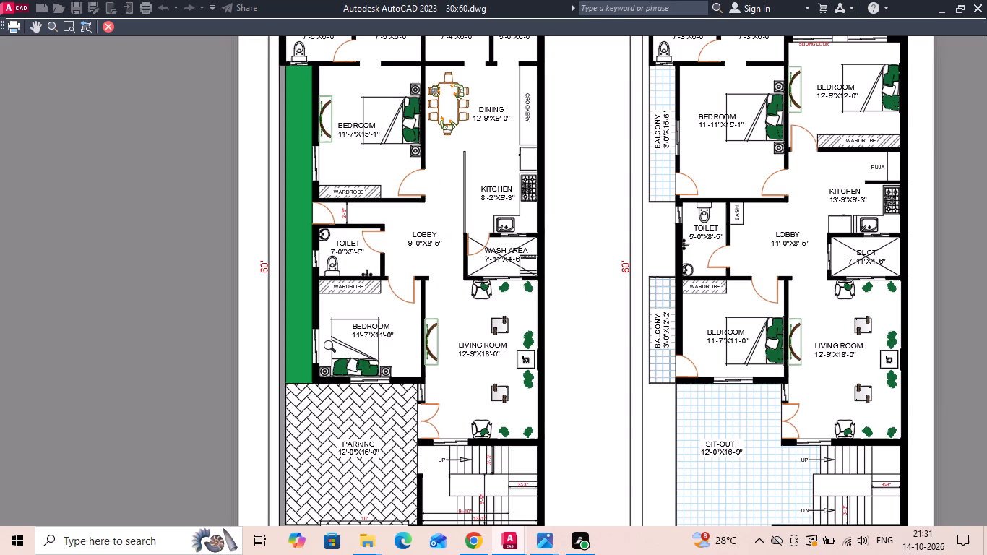
pyautogui.press('Escape')
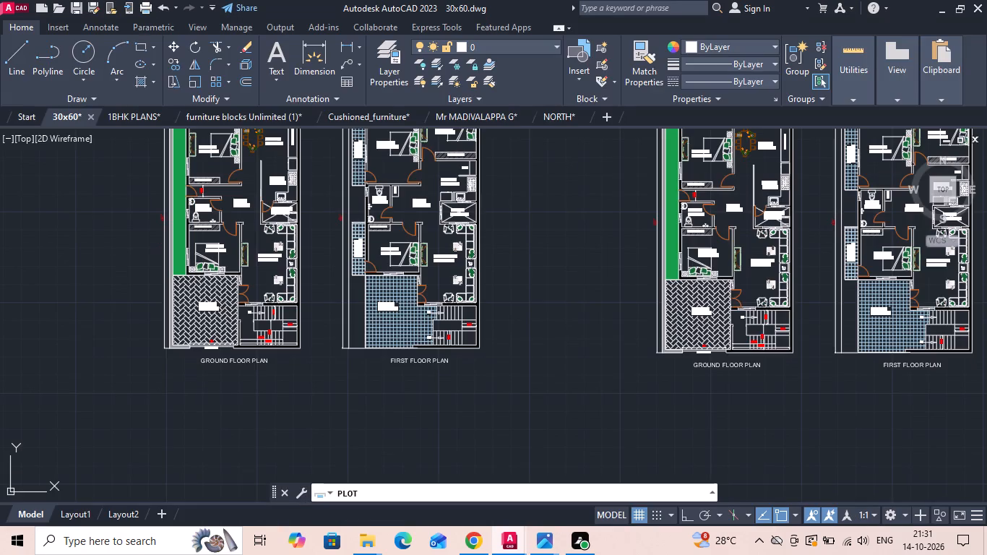
pyautogui.press('Escape')
# Change the solid green side-strip hatch in the original ground floor plan to index color 70.
pyautogui.scroll(2, 168, 228)
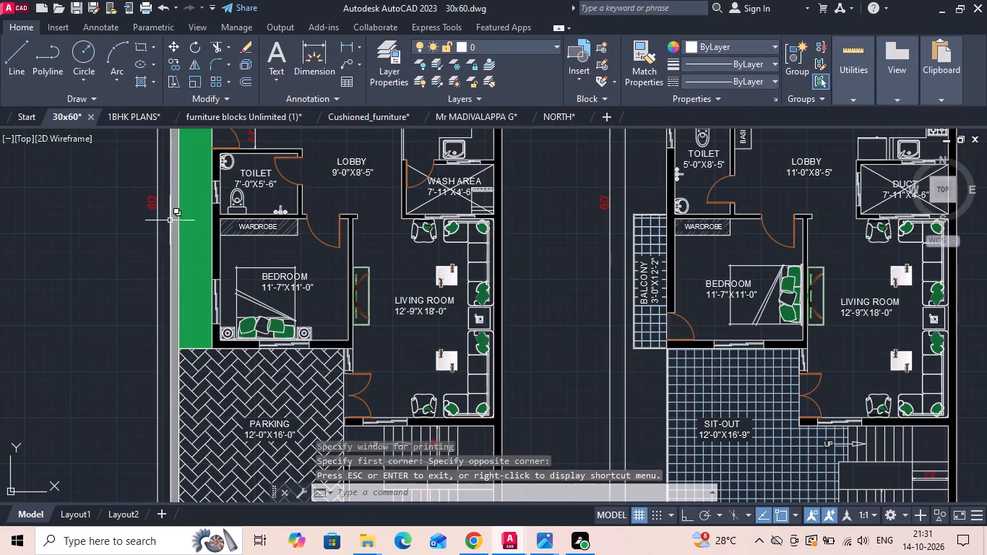
pyautogui.click(188, 189)
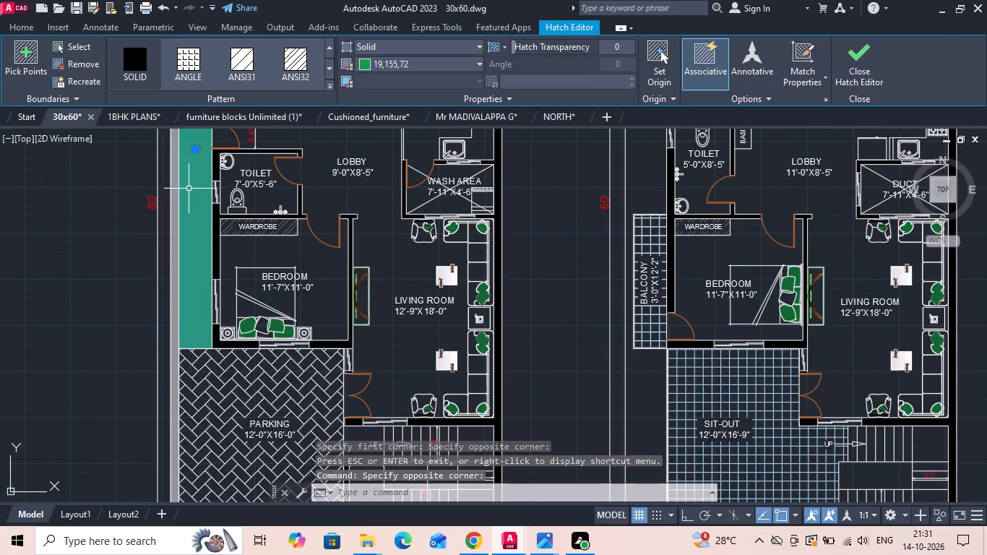
pyautogui.click(368, 64)
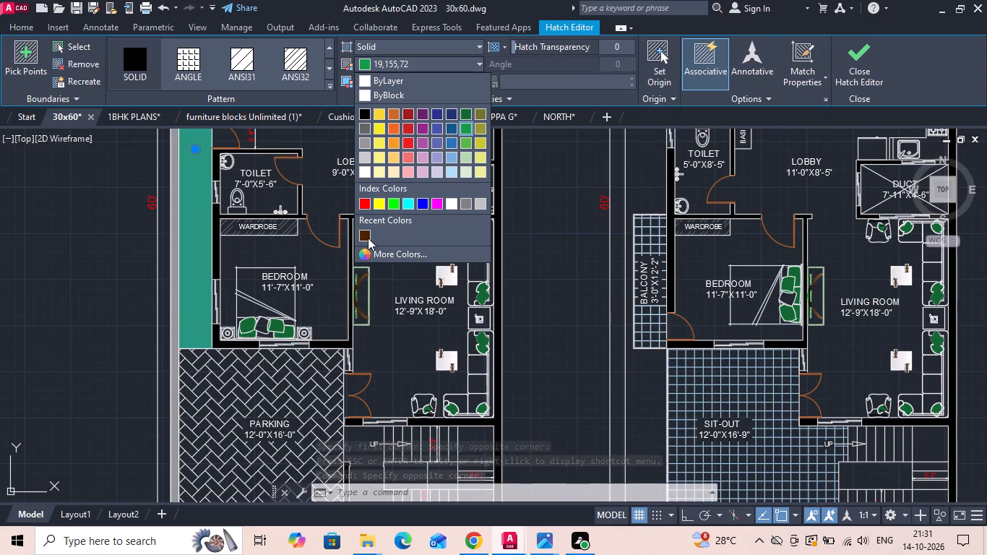
pyautogui.click(384, 253)
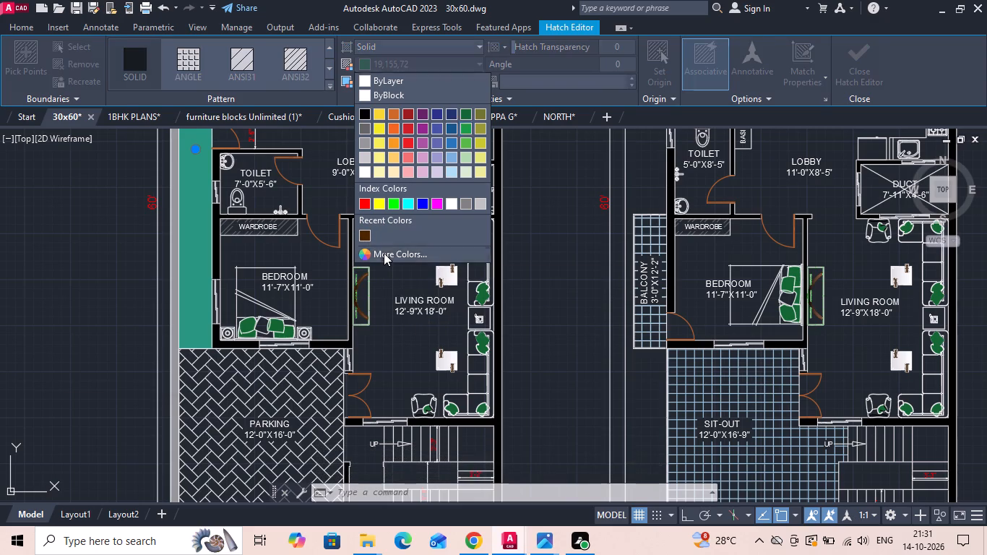
pyautogui.click(64, 155)
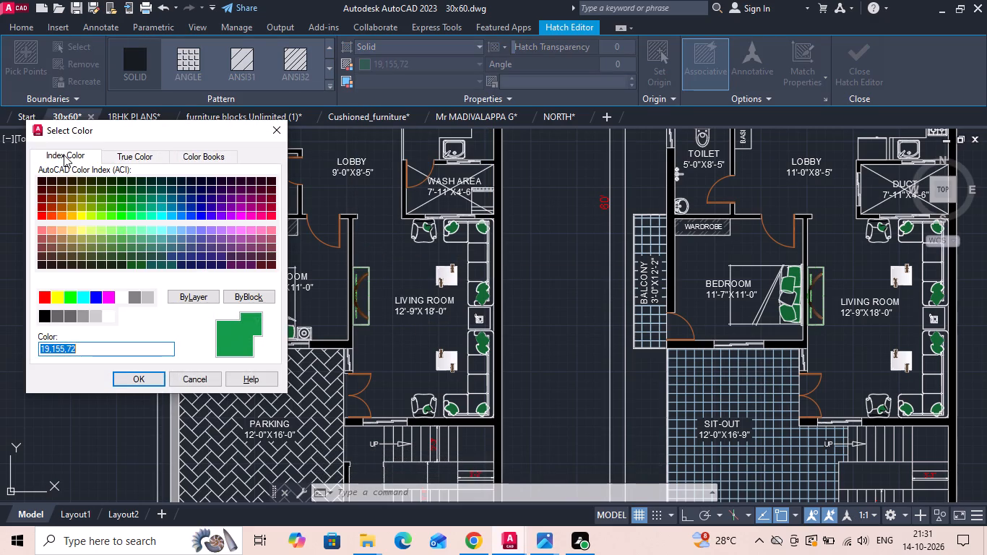
pyautogui.click(102, 218)
pyautogui.click(155, 377)
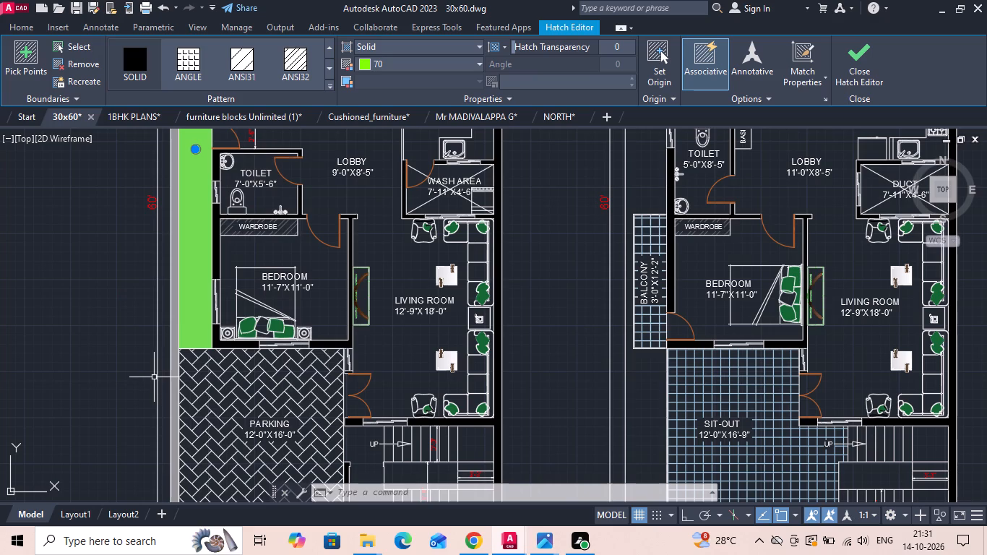
# Set up a single-sheet plot with the previous plot settings and a plot window around the original ground and first floor plans.
pyautogui.press('space')
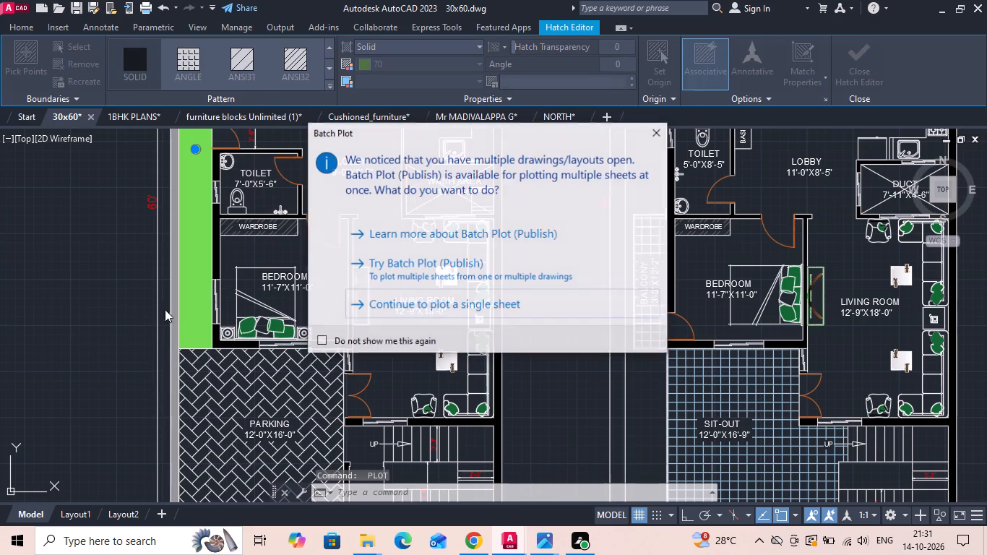
pyautogui.click(385, 311)
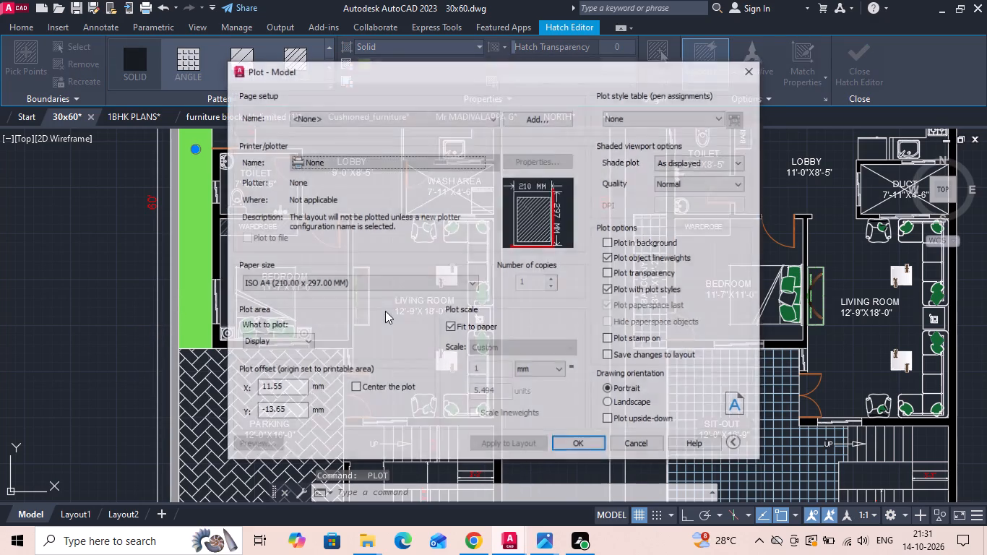
pyautogui.click(357, 118)
pyautogui.click(348, 143)
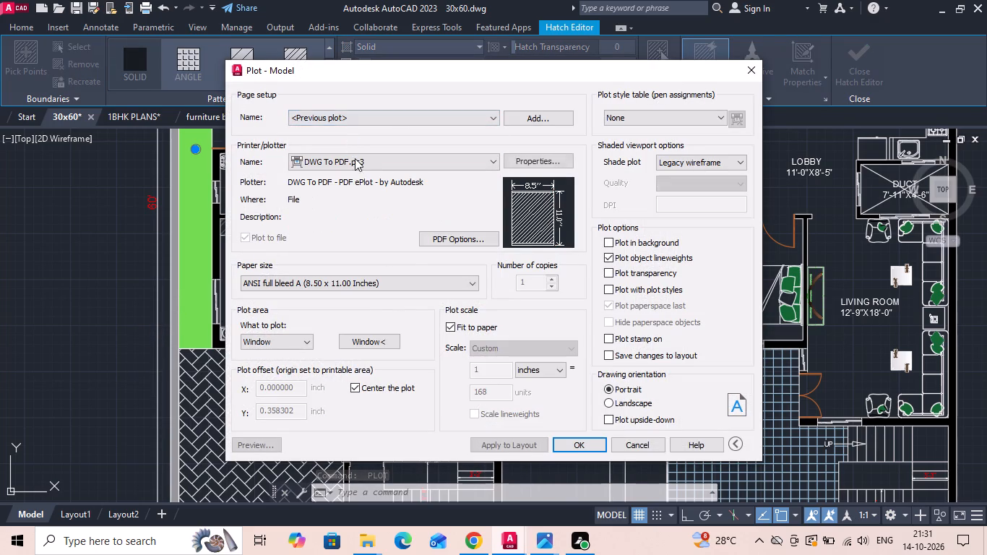
pyautogui.click(377, 343)
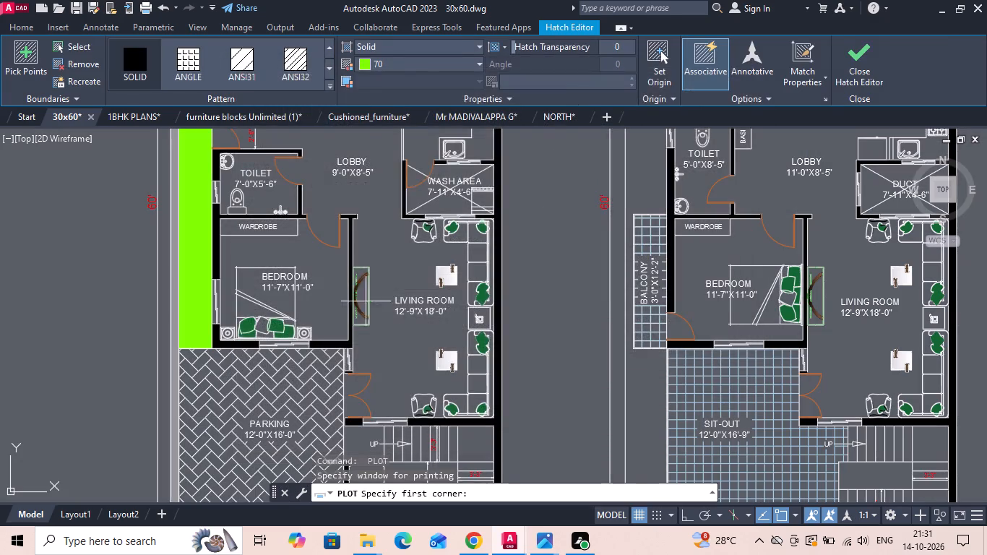
pyautogui.scroll(-2, 366, 301)
pyautogui.scroll(-1, 330, 242)
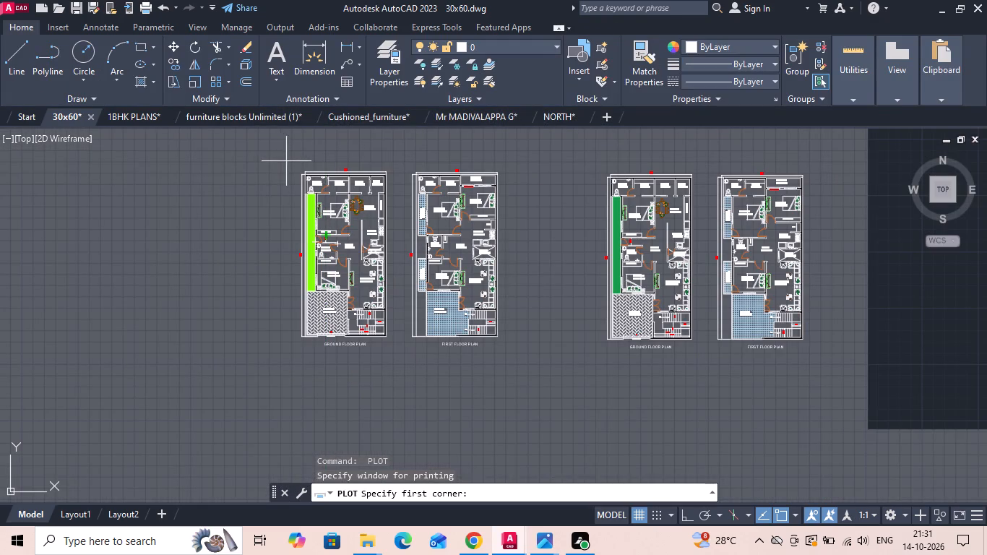
pyautogui.scroll(1, 296, 167)
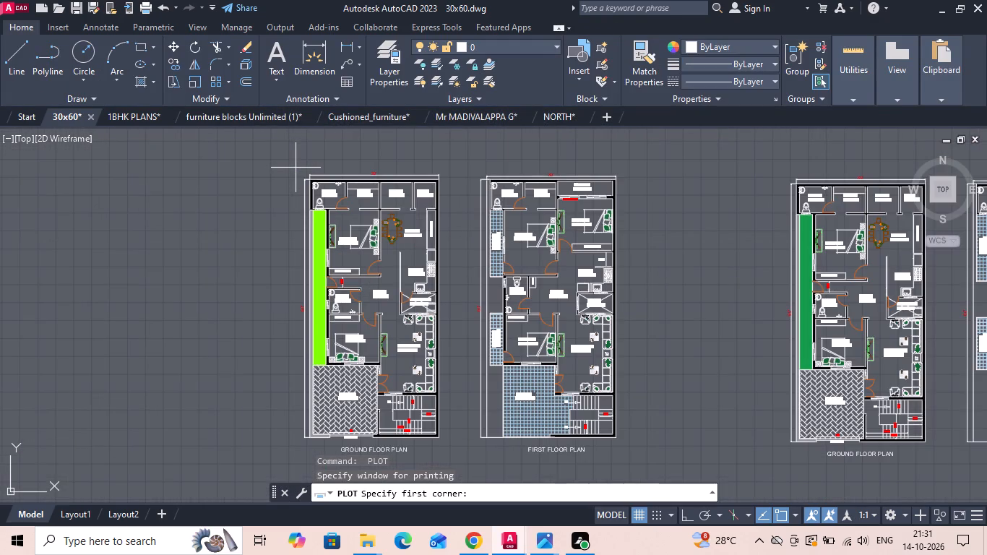
pyautogui.click(292, 168)
pyautogui.scroll(-1, 292, 168)
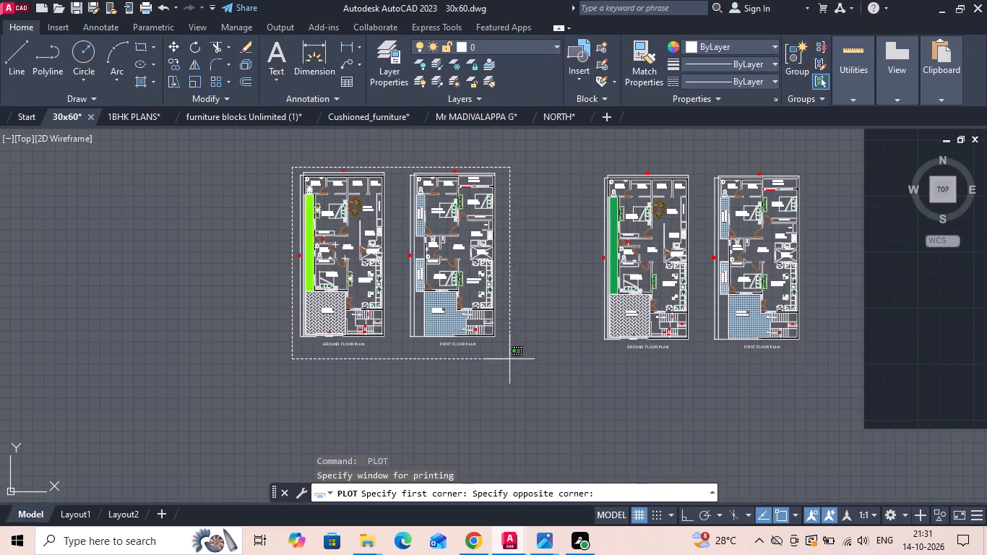
pyautogui.click(503, 354)
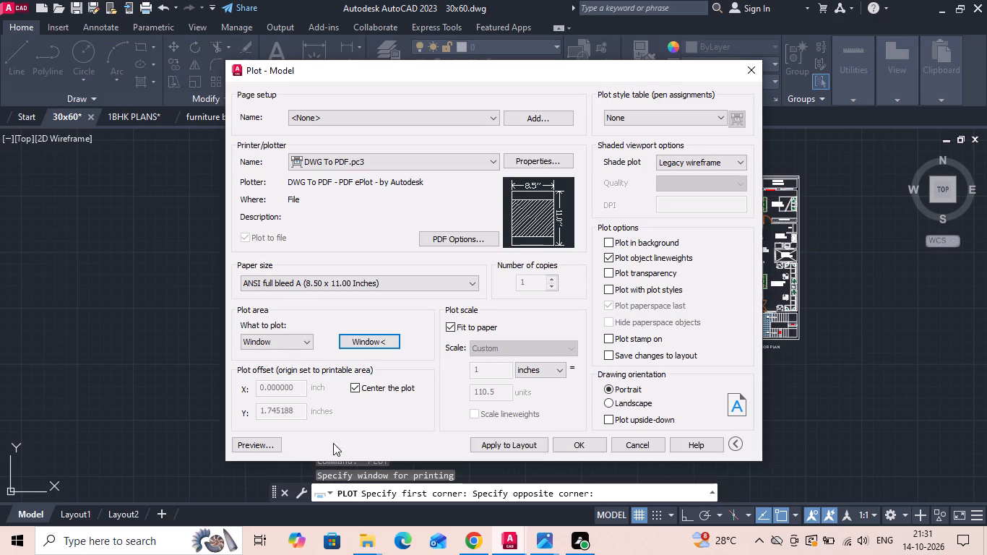
# Preview the plot of the original ground and first floor plans, and leave the plot setup without plotting.
pyautogui.click(257, 439)
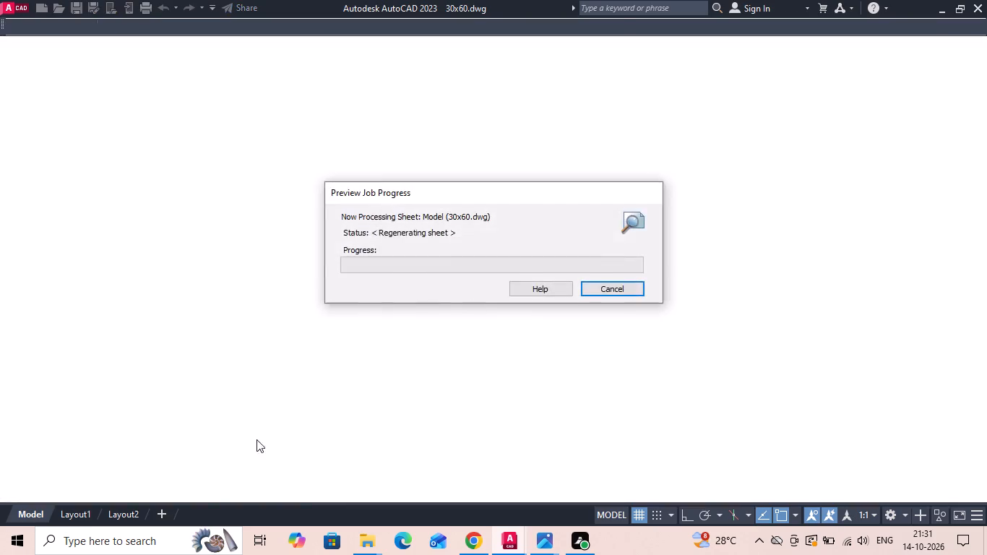
pyautogui.scroll(2, 354, 301)
pyautogui.press('Escape')
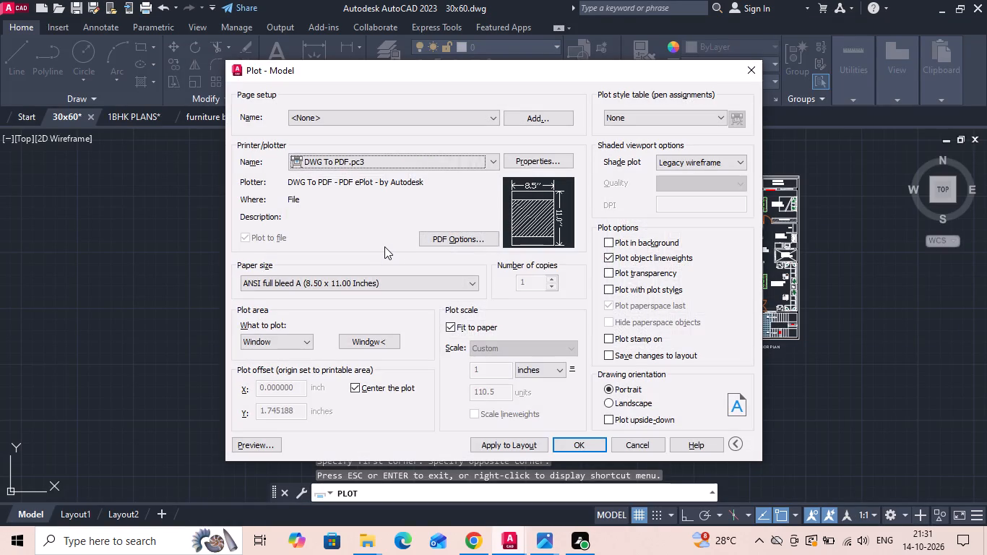
pyautogui.press('Escape')
# Change the solid green side-strip hatch in the original ground floor plan to index color 91.
pyautogui.scroll(2, 324, 233)
pyautogui.click(288, 214)
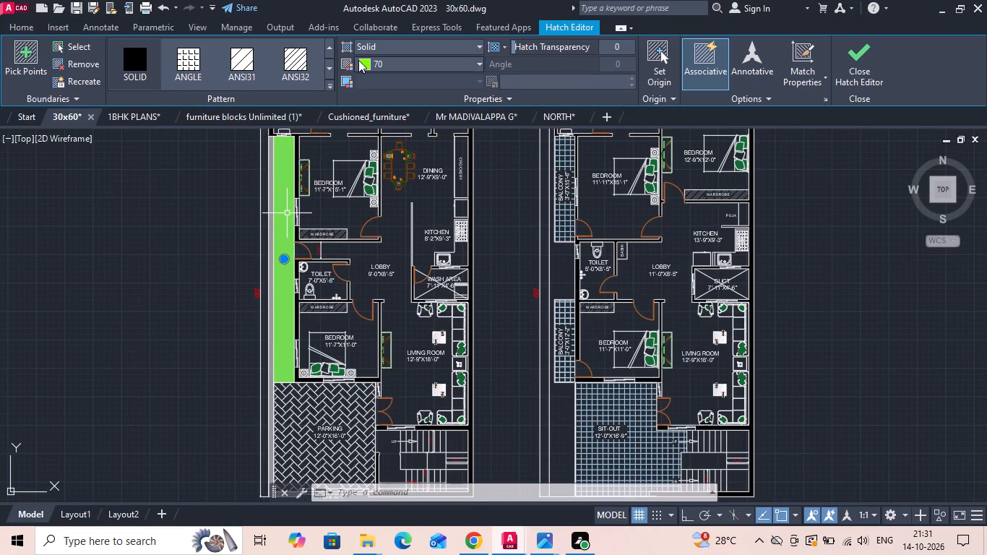
pyautogui.click(361, 64)
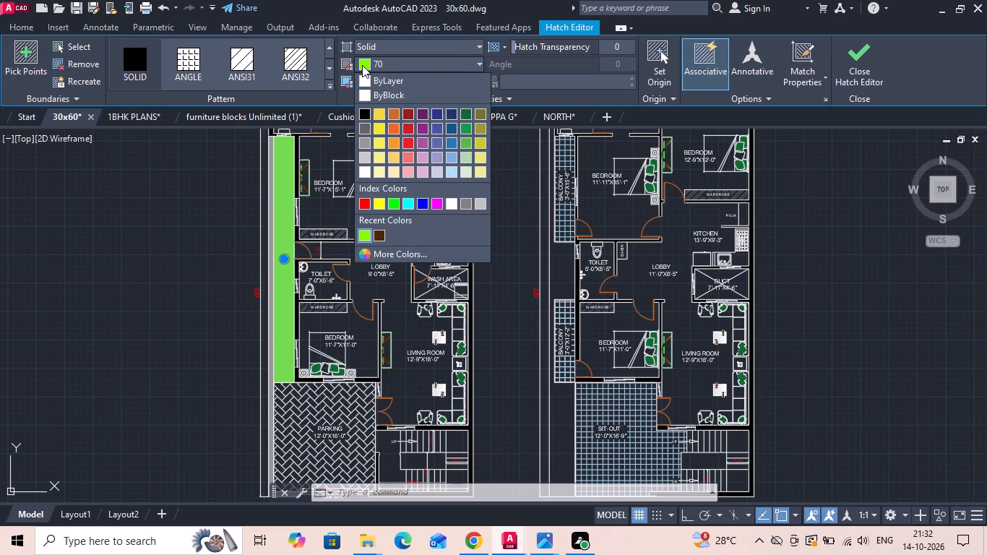
pyautogui.click(376, 252)
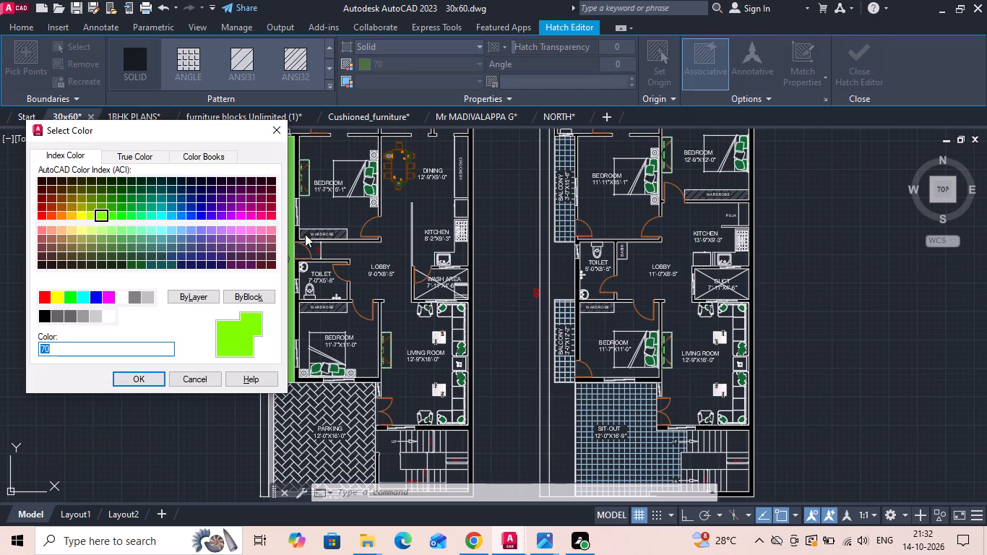
pyautogui.click(138, 214)
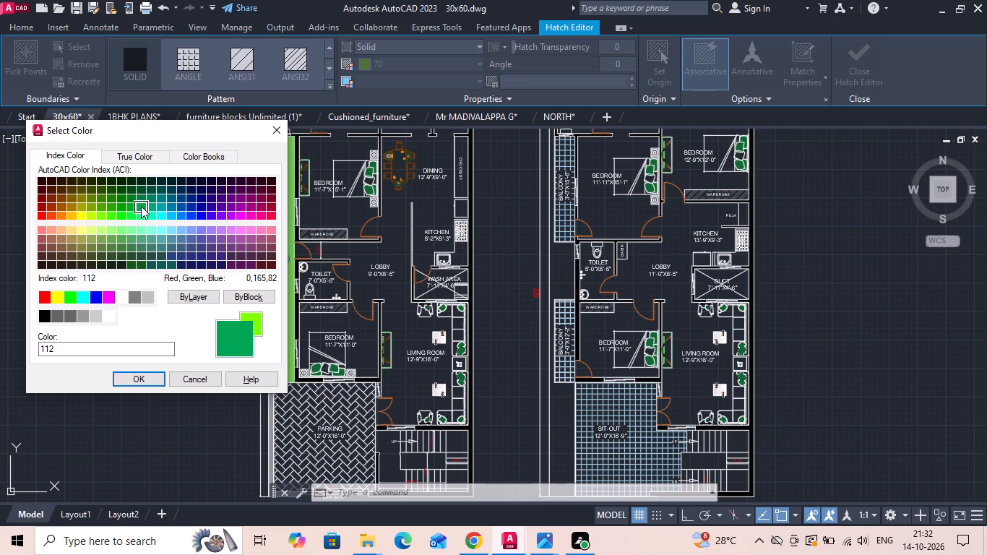
pyautogui.click(142, 202)
pyautogui.click(143, 208)
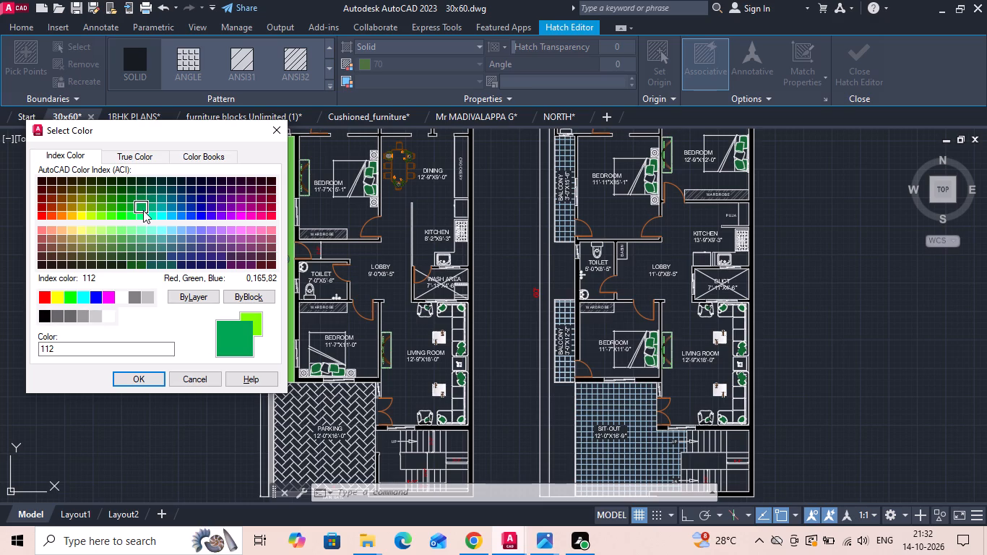
pyautogui.click(143, 215)
pyautogui.click(151, 218)
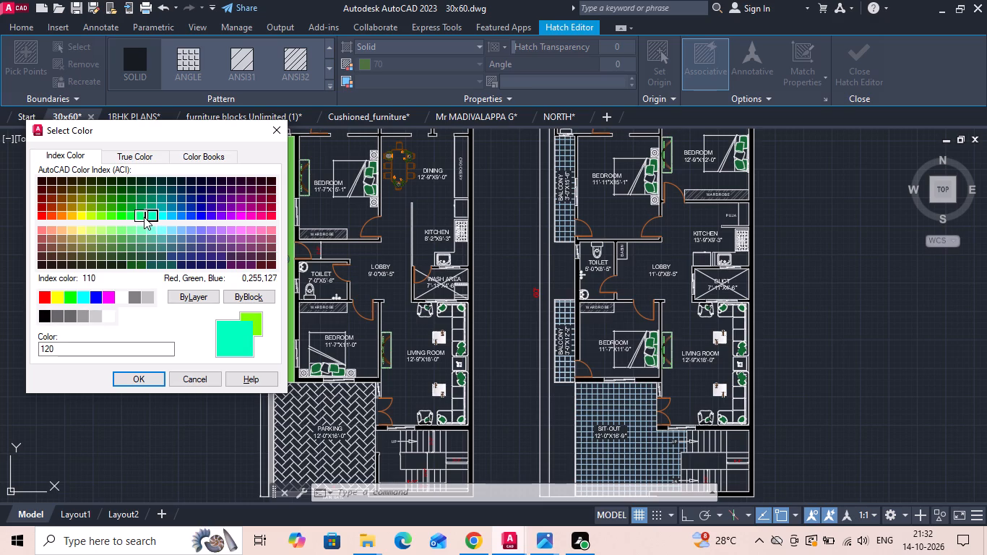
pyautogui.click(126, 233)
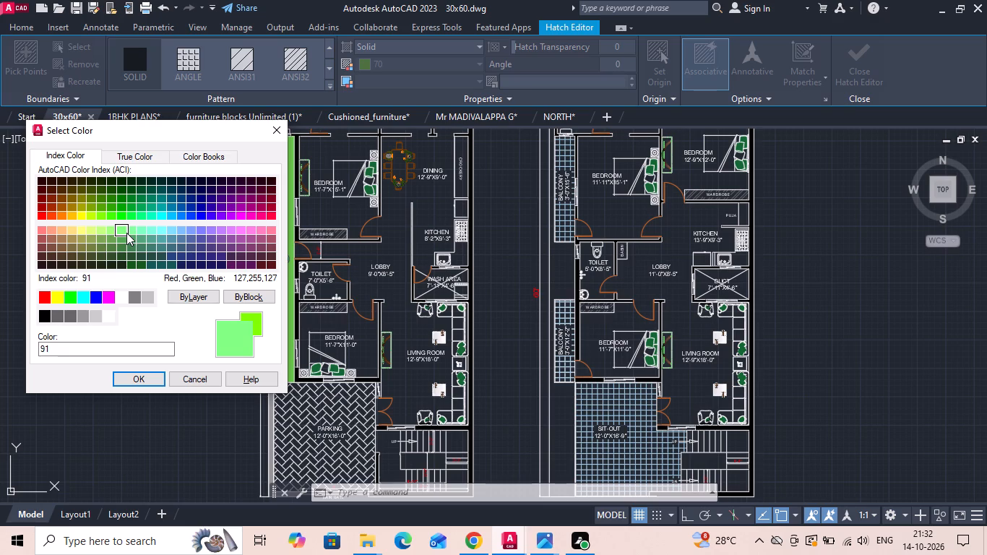
pyautogui.click(118, 377)
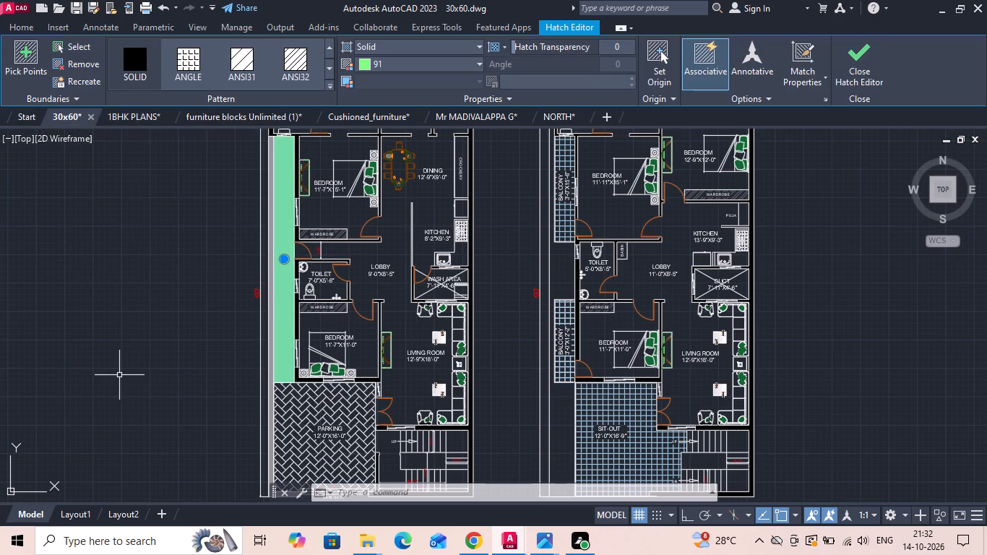
# Set up and preview a single-sheet plot with the previous plot settings and a plot window around the original ground and first floor plans.
pyautogui.press('space')
pyautogui.click(365, 301)
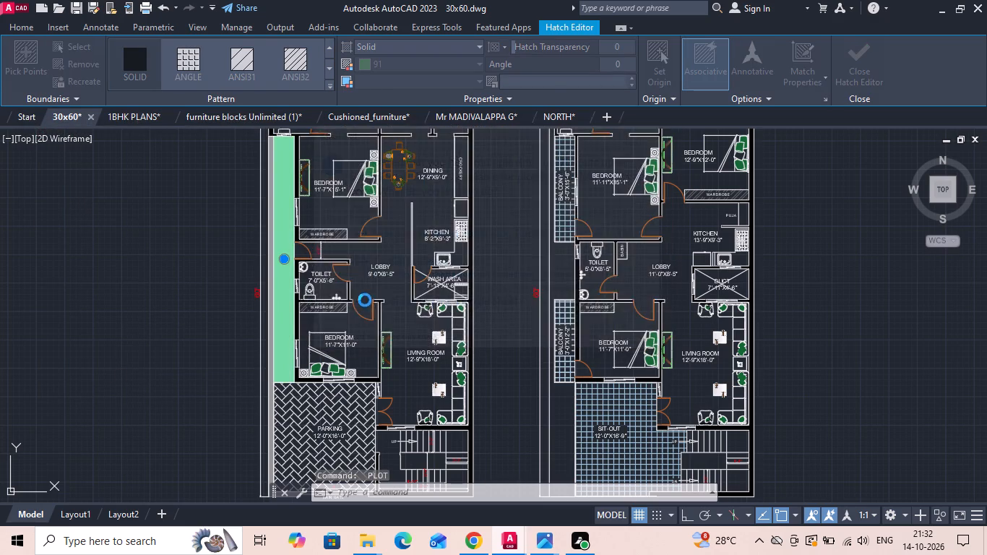
pyautogui.click(321, 117)
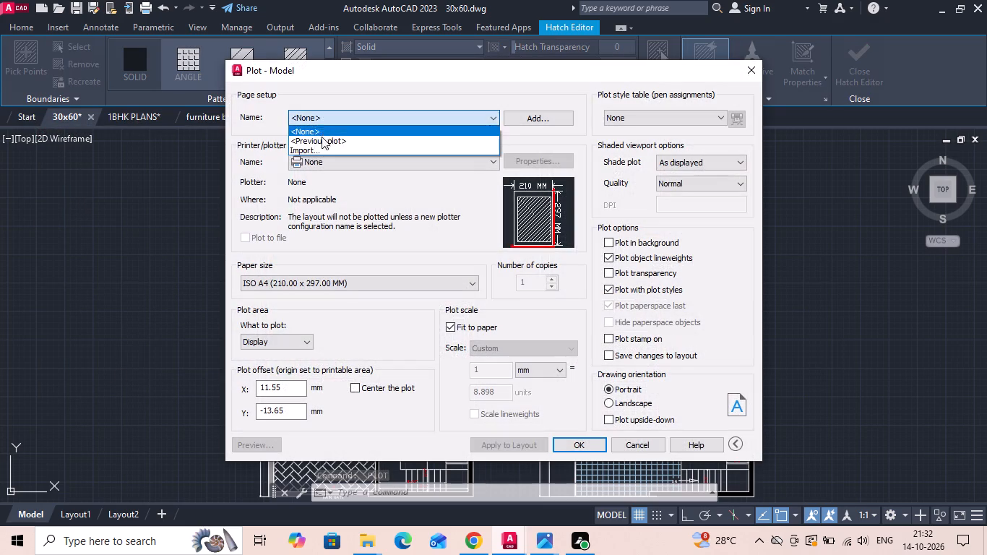
pyautogui.click(322, 137)
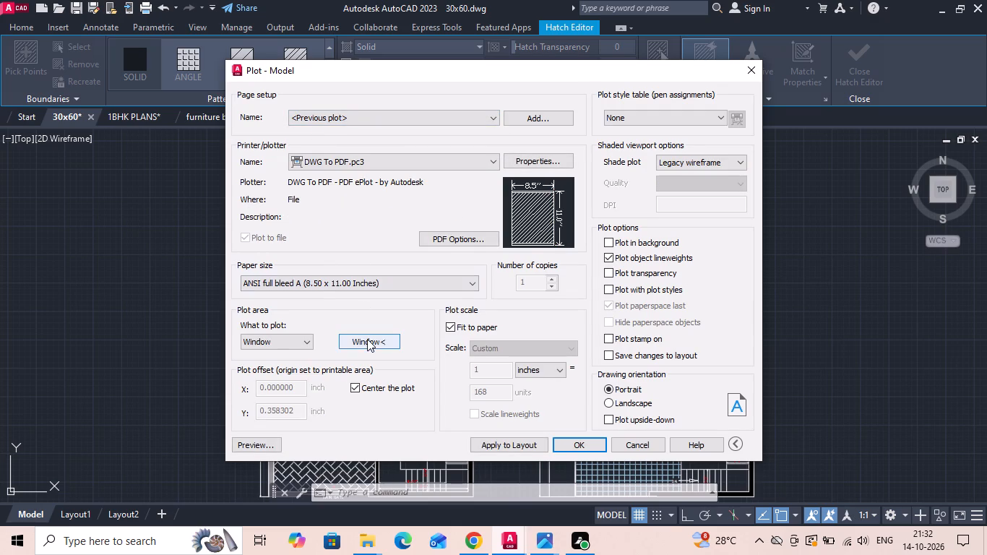
pyautogui.click(367, 339)
pyautogui.scroll(-1, 349, 261)
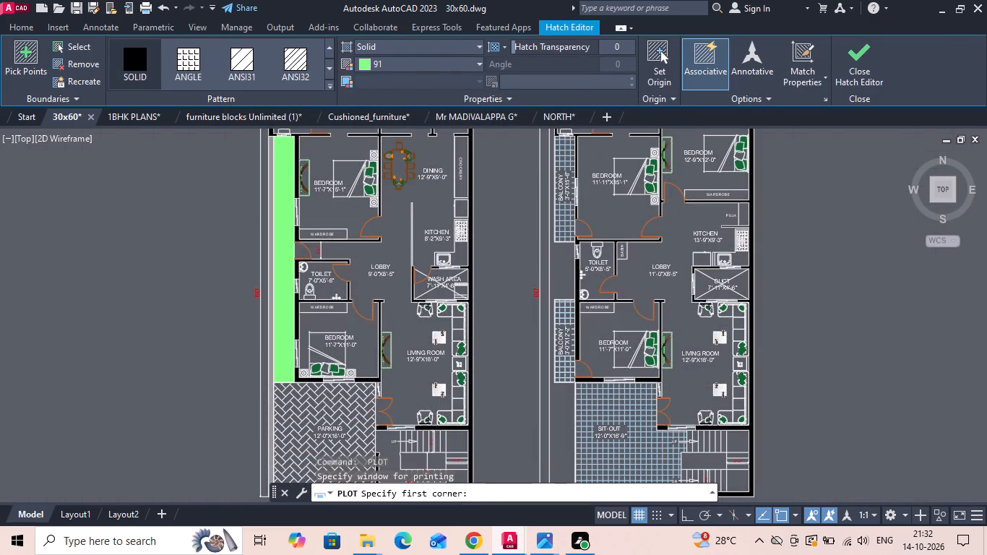
pyautogui.scroll(-1, 349, 244)
pyautogui.click(306, 177)
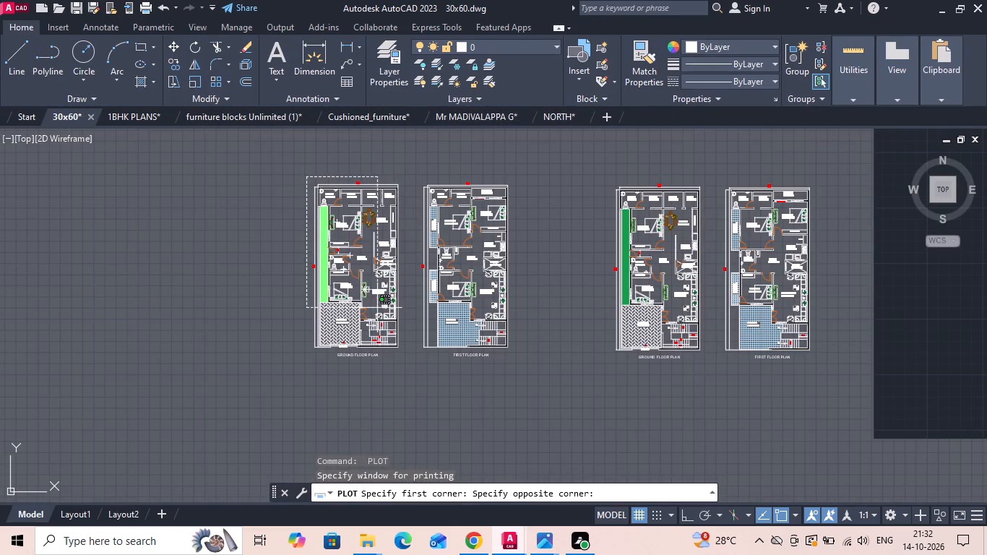
pyautogui.click(517, 366)
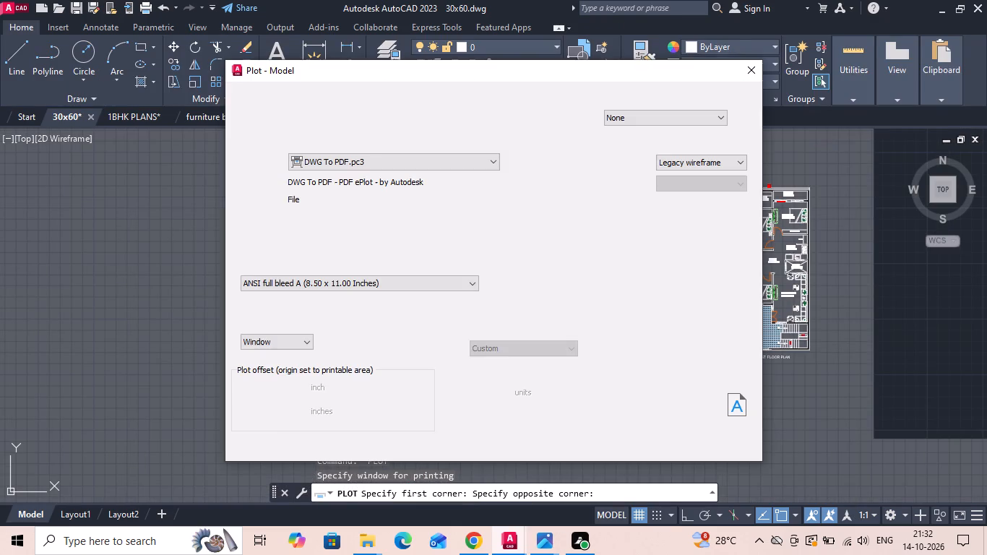
pyautogui.click(264, 447)
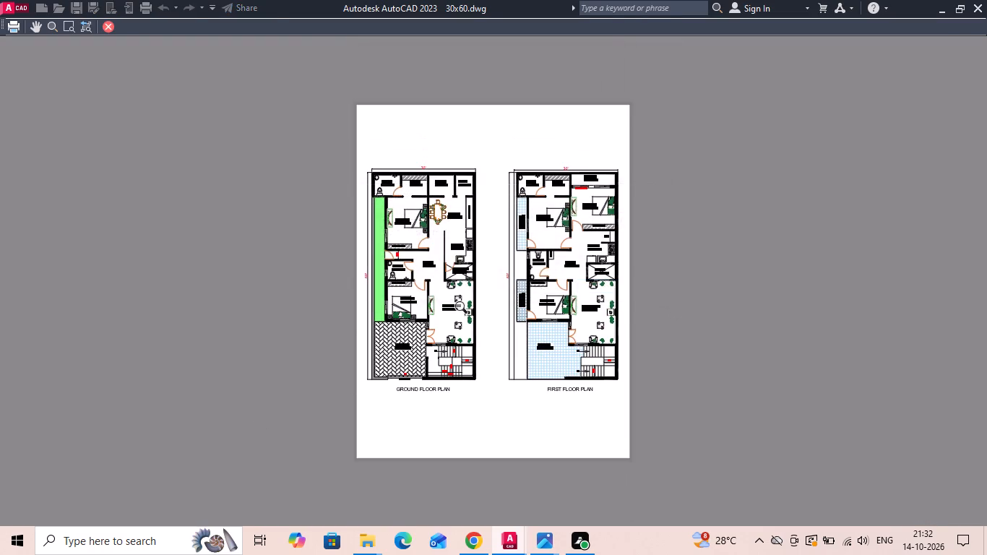
pyautogui.scroll(2, 470, 299)
pyautogui.press('space')
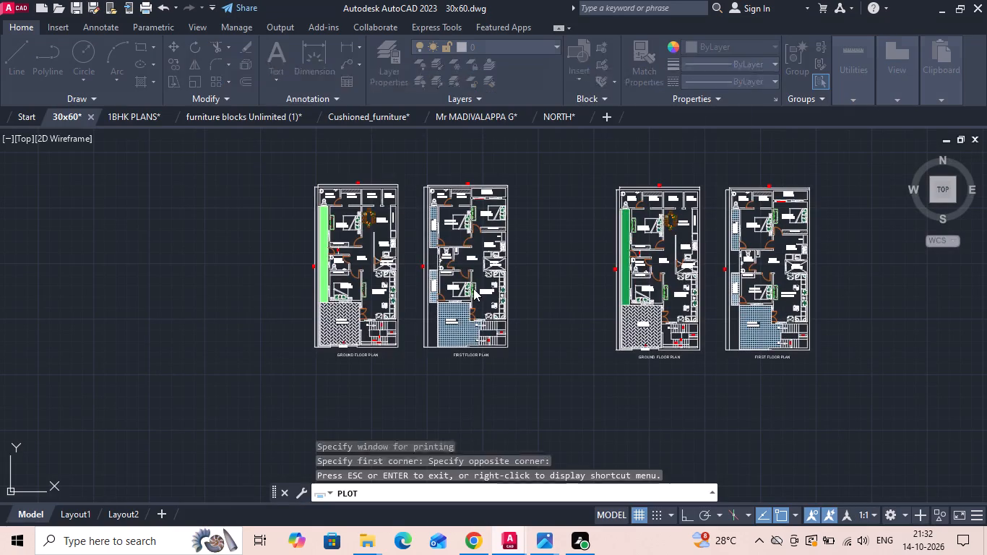
# Plot the sheet to a PDF named 30x60 PLAN in the desktop's INTERNSHIP/14102026 folder, and close the opened PDF.
pyautogui.click(569, 440)
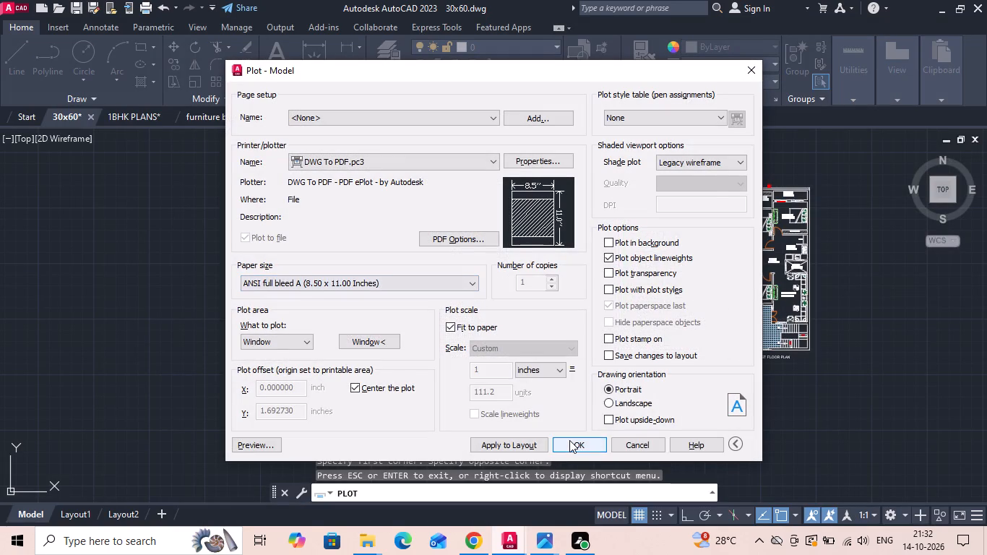
pyautogui.click(306, 228)
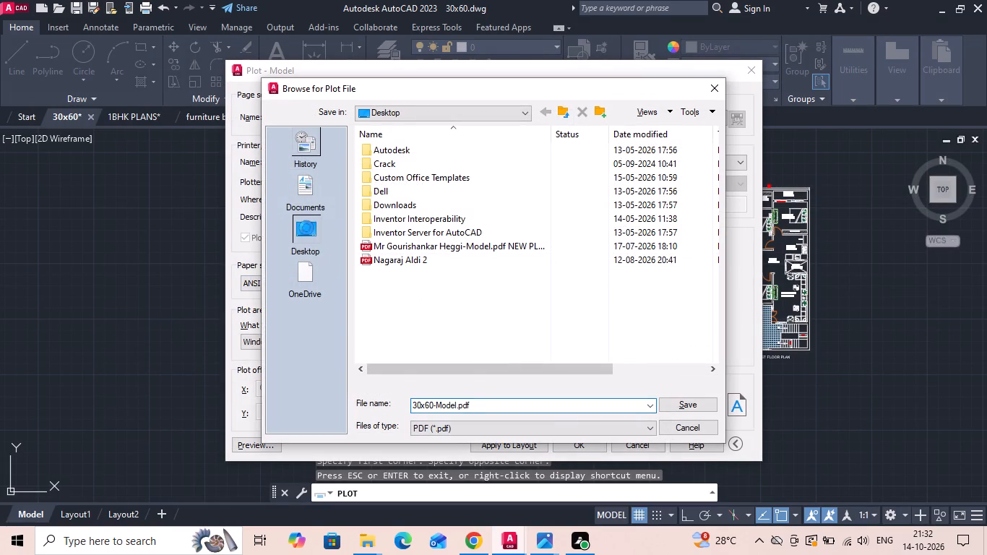
pyautogui.doubleClick(393, 231)
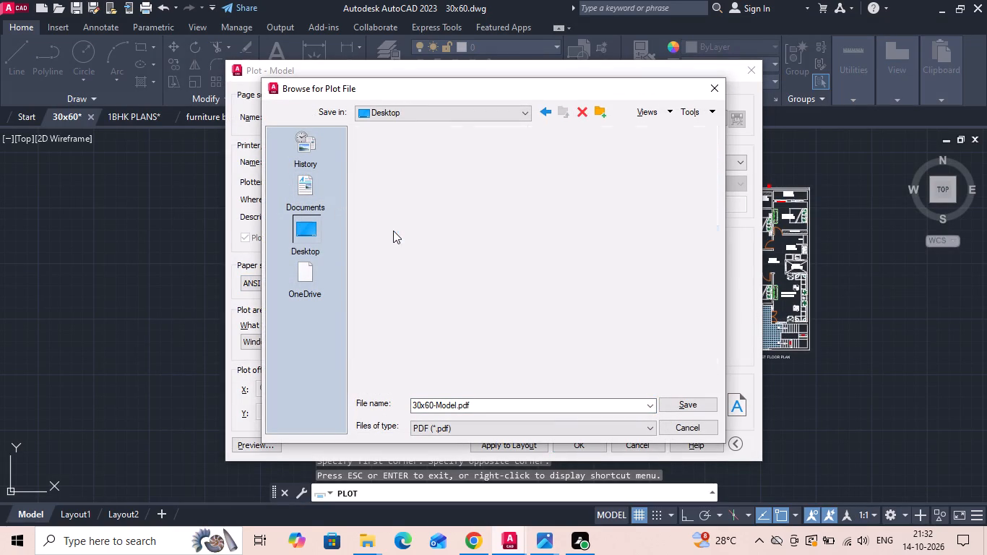
pyautogui.doubleClick(394, 203)
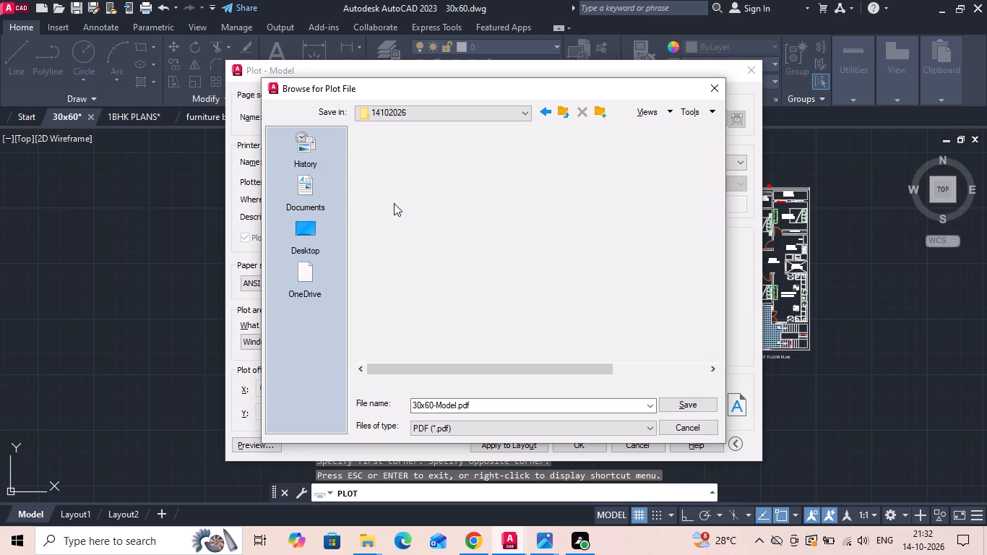
pyautogui.doubleClick(495, 405)
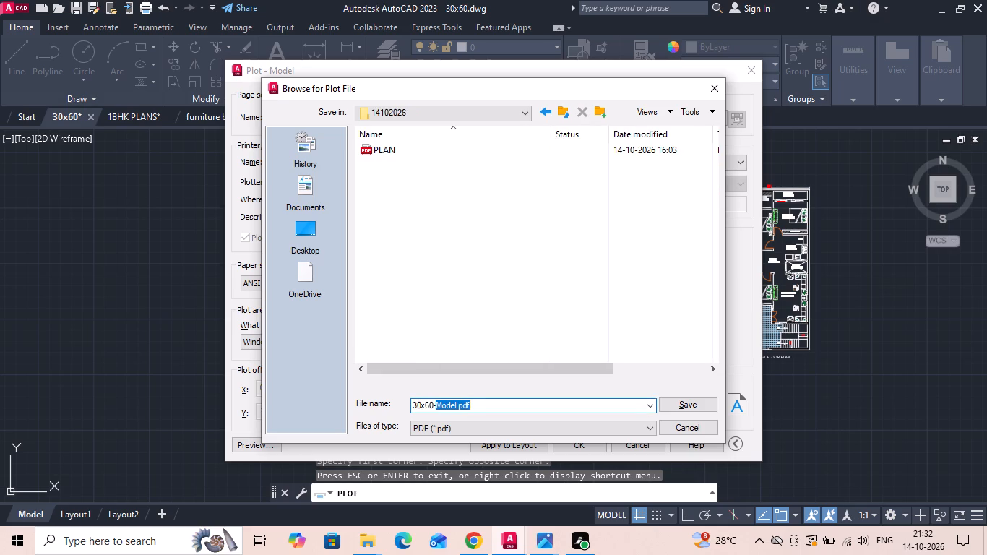
pyautogui.press('BackSpace')
pyautogui.press('BackSpace')
pyautogui.press('space')
pyautogui.write('PLAN')
pyautogui.press('Return')
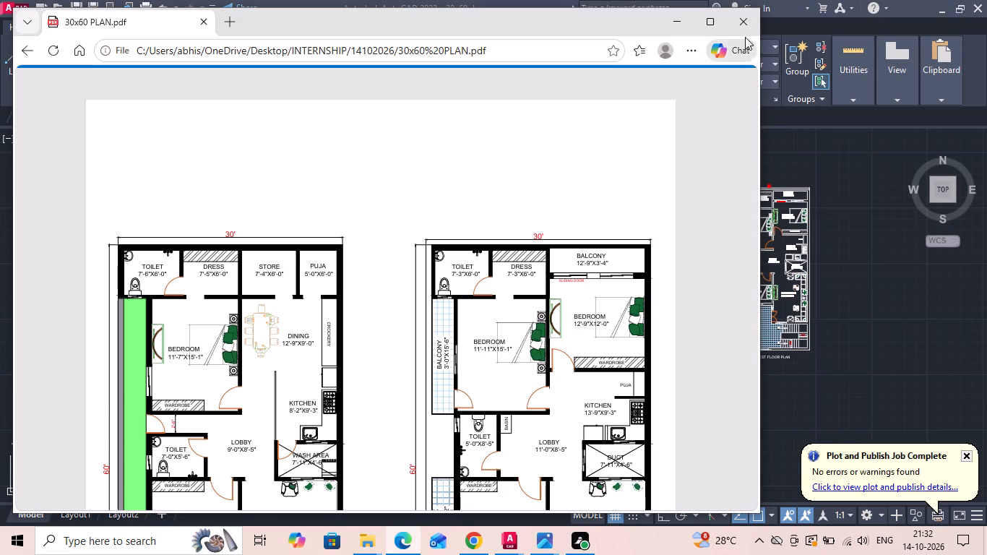
pyautogui.click(745, 29)
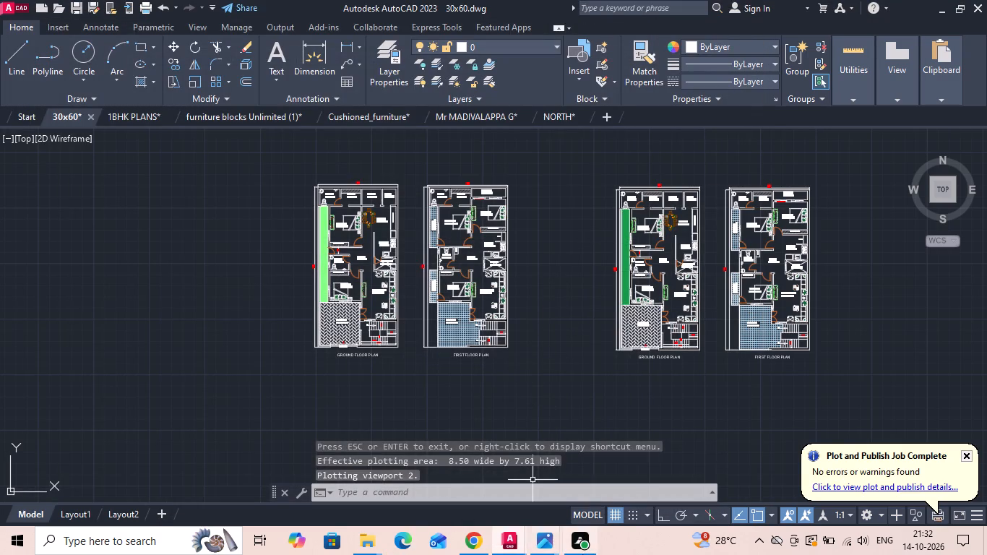
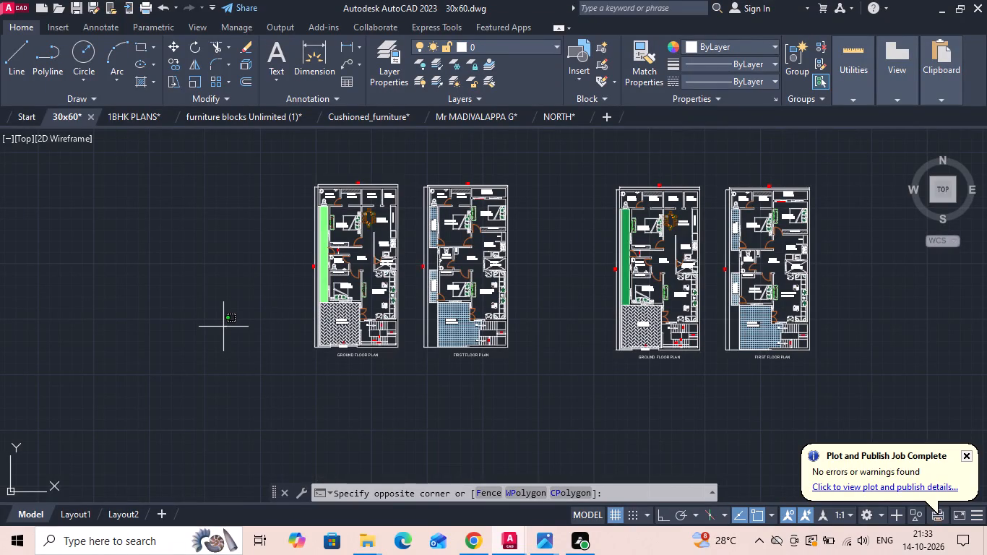
# Match the copied ground floor plan's dark green side-strip hatch to the original plan's light green hatch, and save the drawing.
pyautogui.click(168, 237)
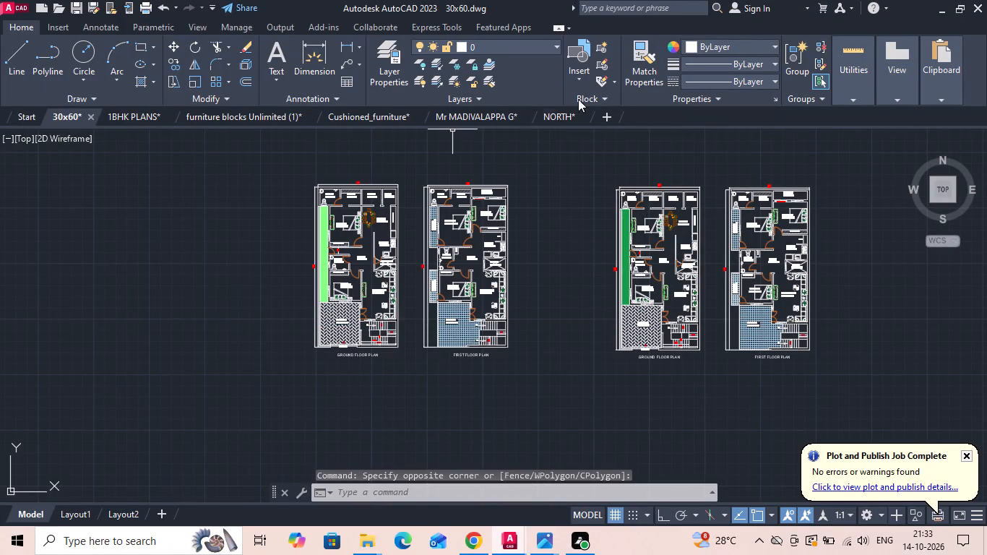
pyautogui.click(639, 67)
pyautogui.scroll(2, 460, 251)
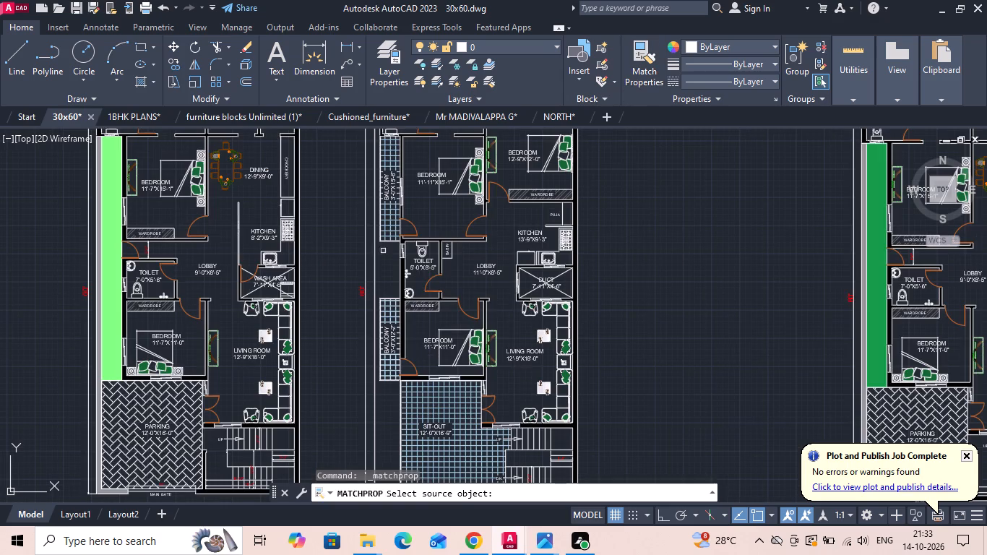
pyautogui.click(112, 261)
pyautogui.scroll(-2, 112, 261)
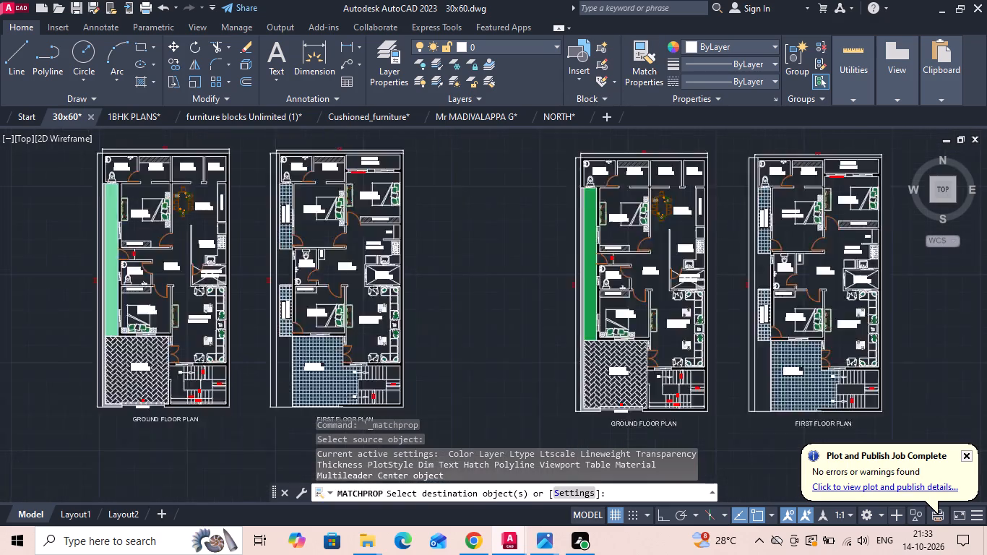
pyautogui.scroll(2, 402, 261)
pyautogui.click(417, 240)
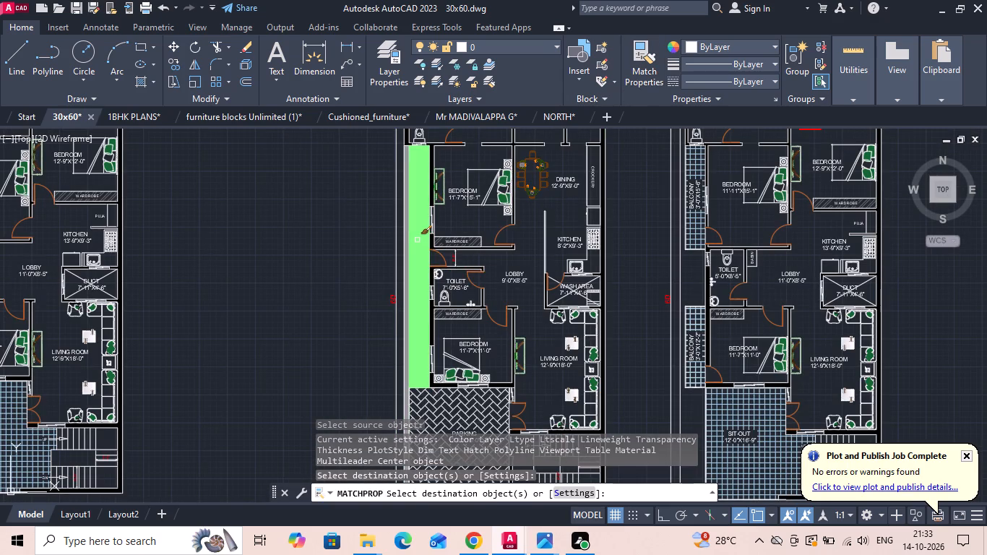
pyautogui.press('Escape')
pyautogui.hotkey('ctrl', 's')
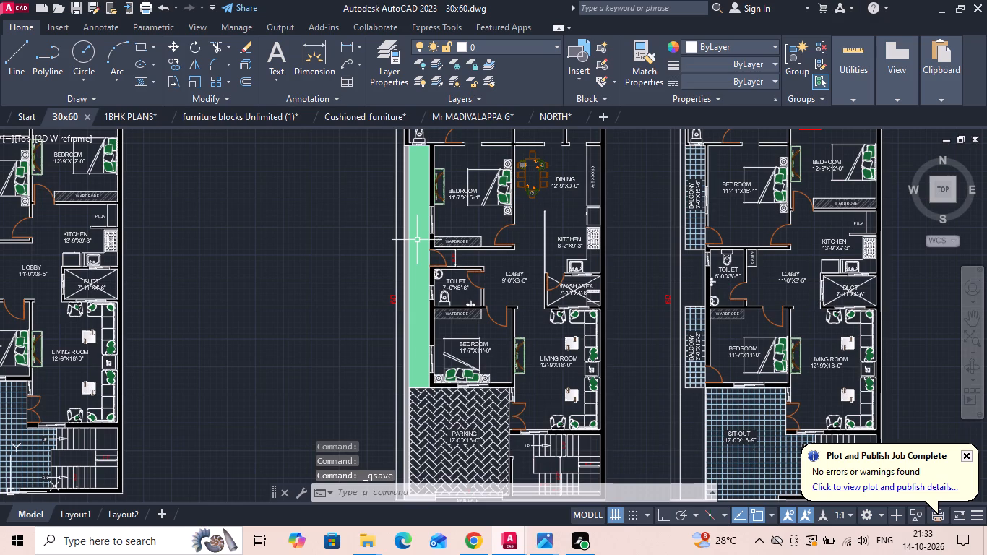
# Examine the copied ground floor plan, including its staircase and main gate area, and compare it with the original pair of plans.
pyautogui.moveTo(607, 320); pyautogui.dragTo(594, 268, button='middle')
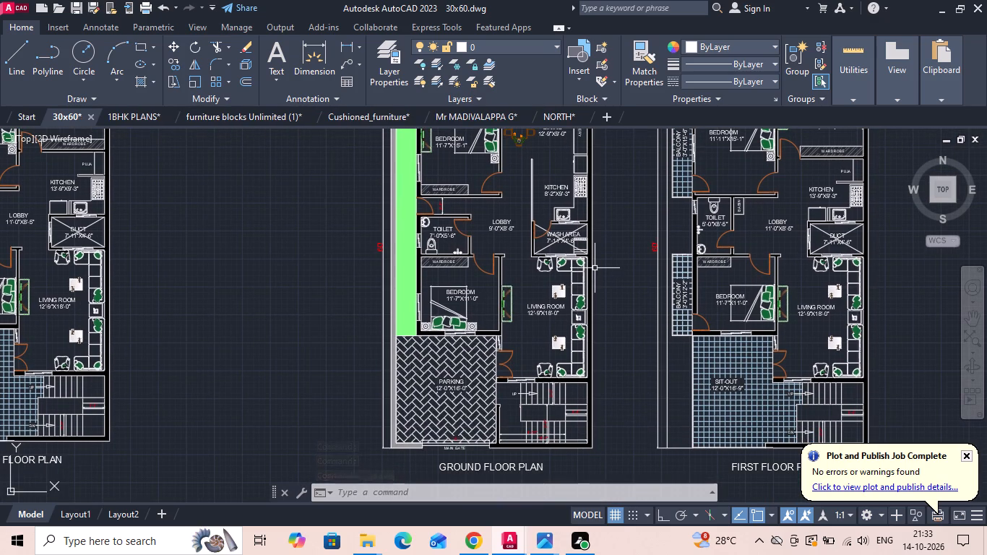
pyautogui.scroll(1, 595, 268)
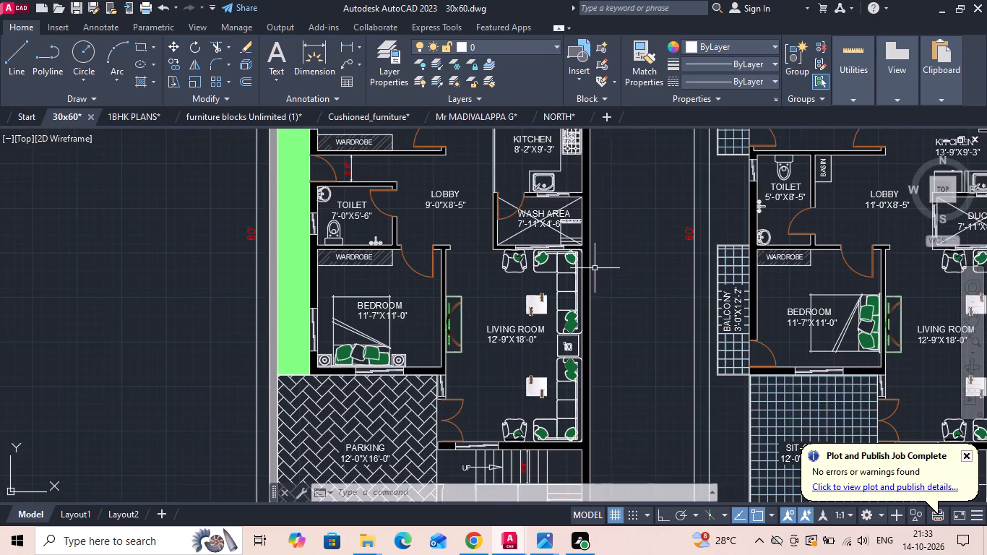
pyautogui.scroll(-1, 595, 268)
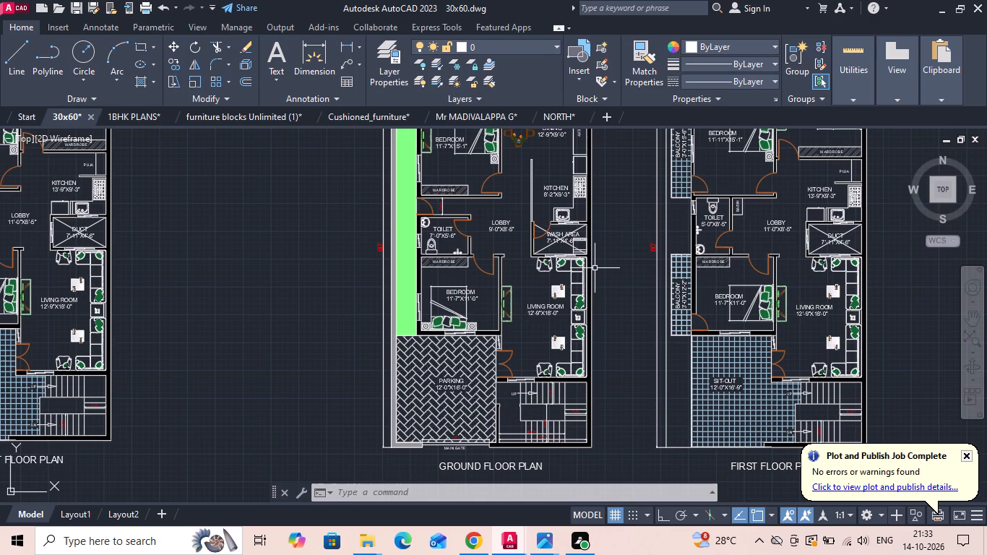
pyautogui.scroll(3, 526, 468)
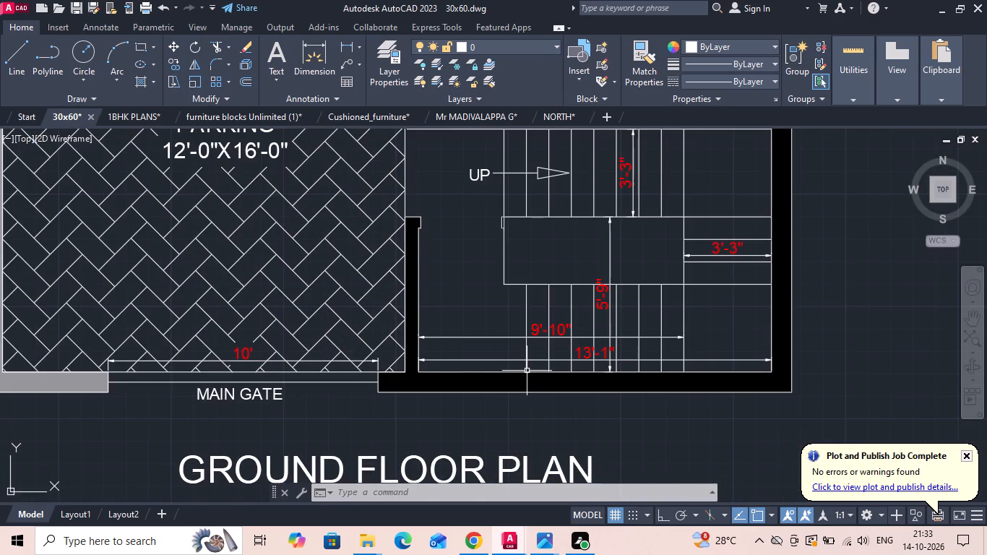
pyautogui.scroll(-2, 528, 370)
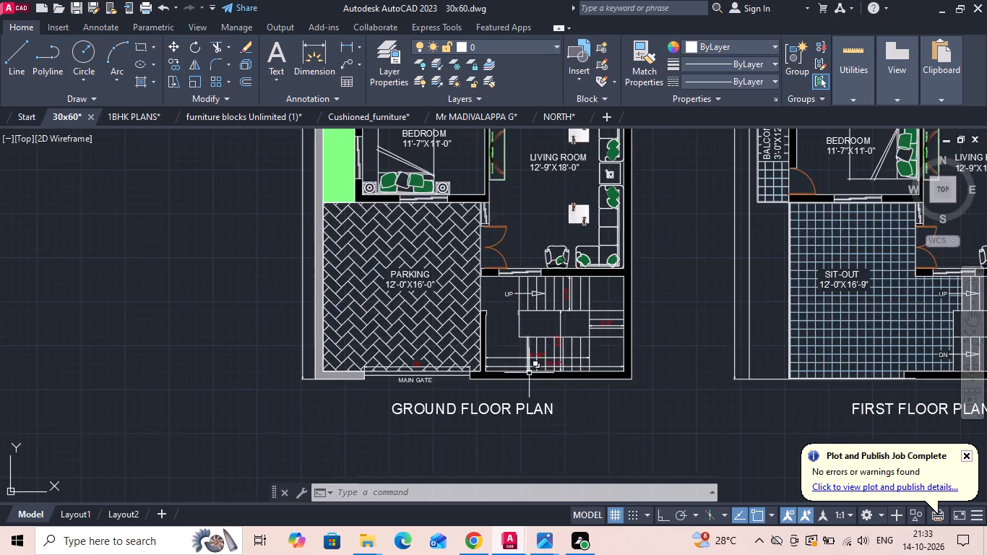
pyautogui.scroll(-3, 529, 373)
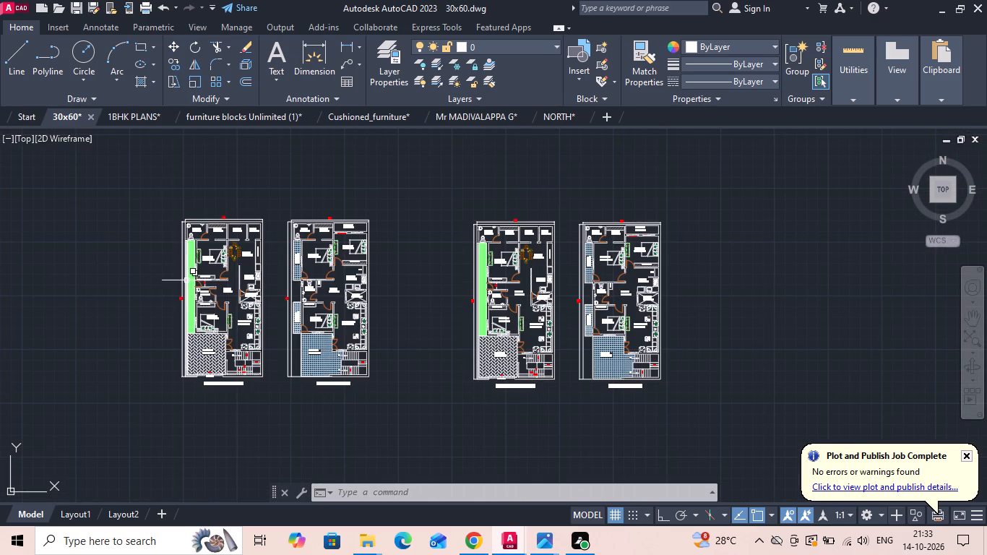
pyautogui.scroll(1, 186, 280)
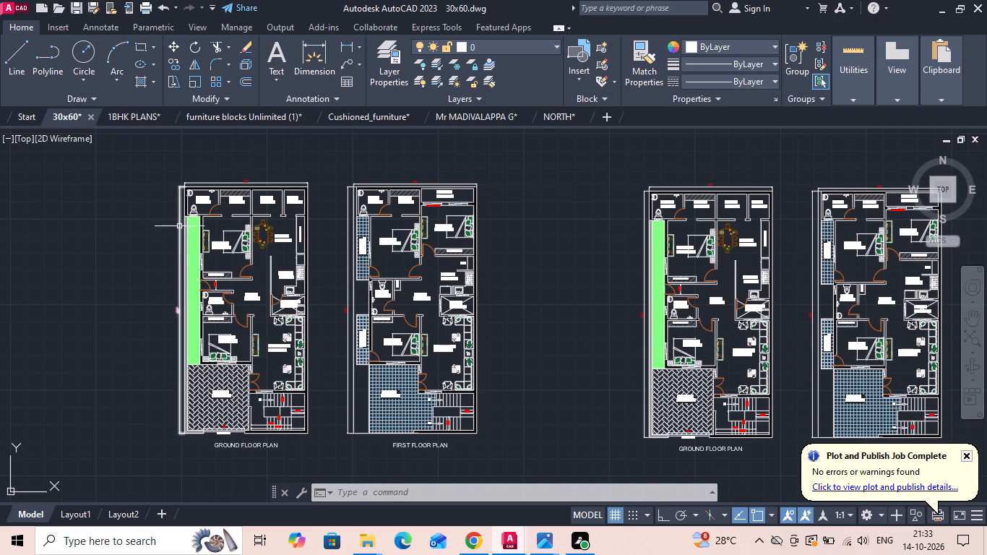
# Offset the inner line of the Puja room's upper wall 2' into the room in the original ground floor plan.
pyautogui.scroll(2, 179, 224)
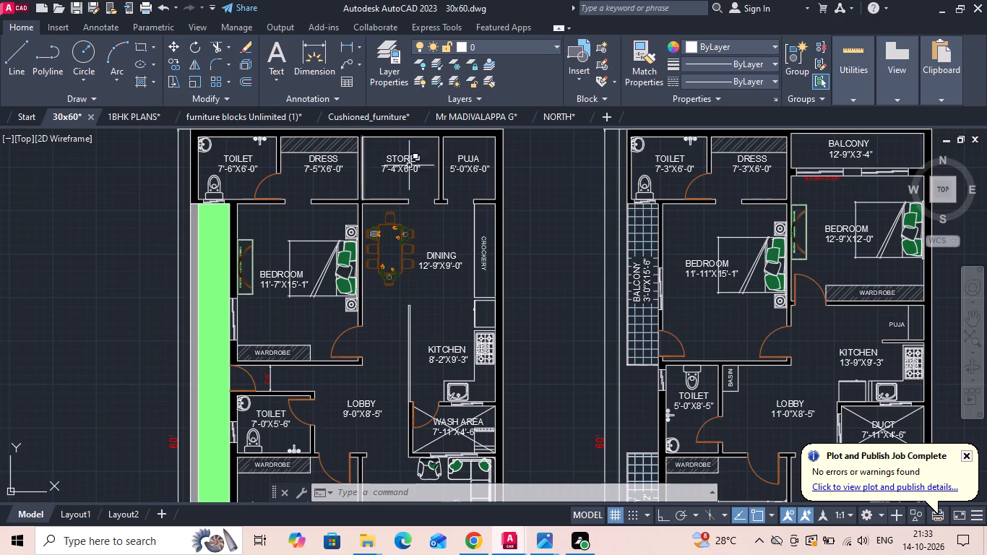
pyautogui.moveTo(404, 194); pyautogui.dragTo(385, 252, button='middle')
pyautogui.scroll(2, 461, 193)
pyautogui.press('o')
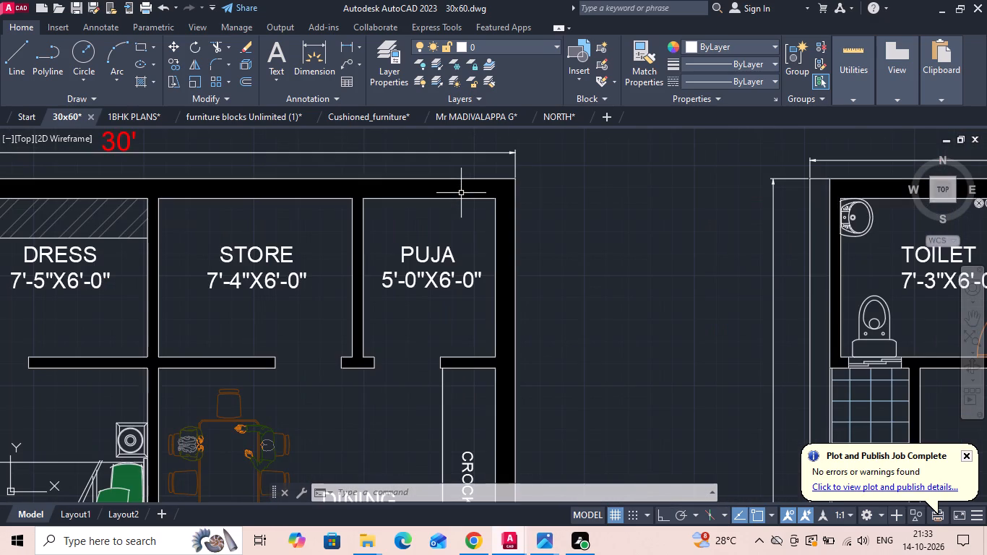
pyautogui.press('Return')
pyautogui.write("2'")
pyautogui.press('Return')
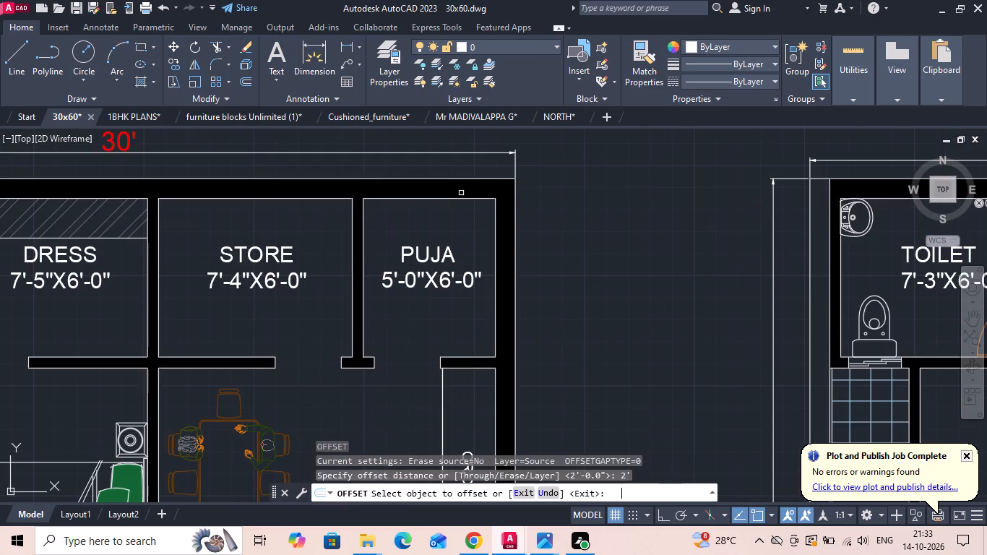
pyautogui.click(420, 199)
pyautogui.click(412, 225)
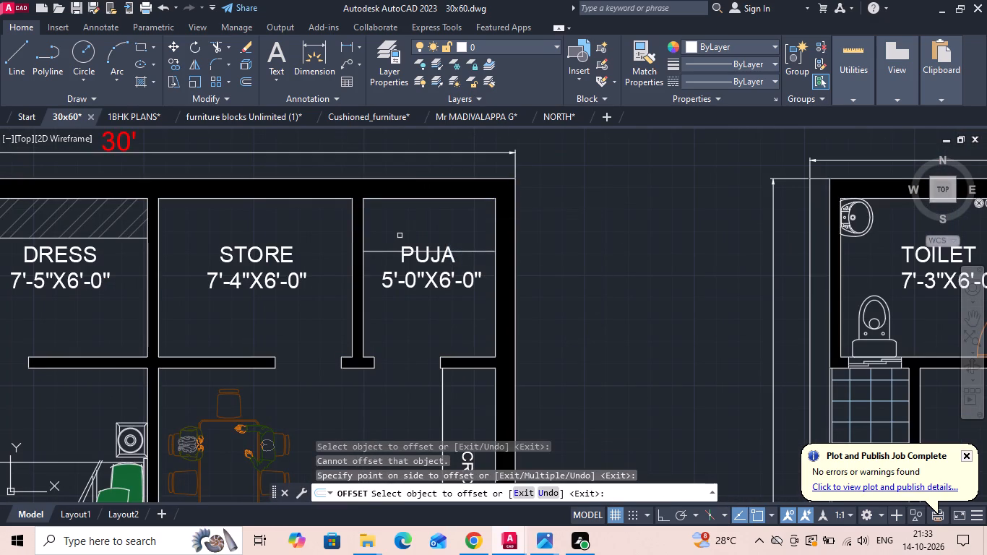
pyautogui.press('space')
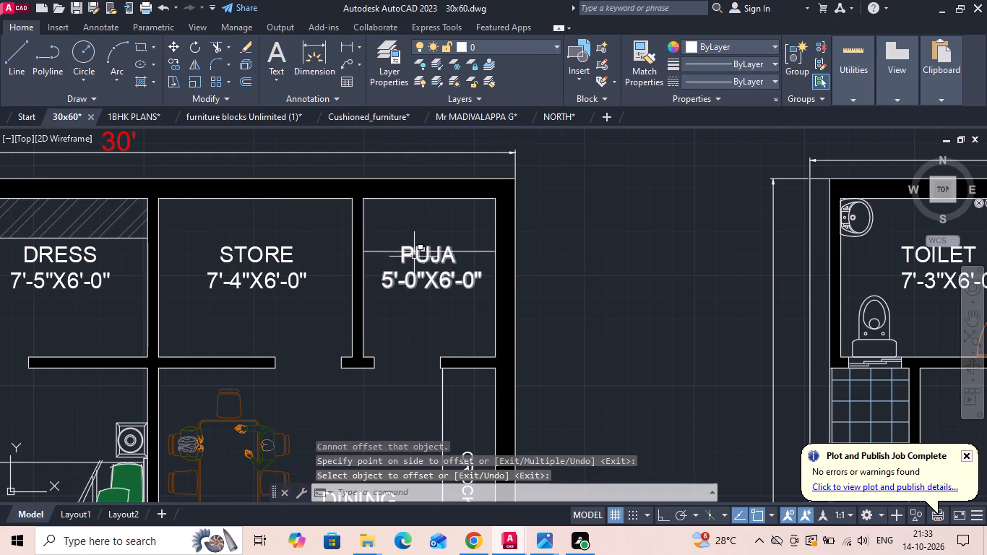
# Move the Puja room label down, clear of the new offset line, and save the drawing.
pyautogui.click(414, 277)
pyautogui.rightClick(413, 277)
pyautogui.click(454, 267)
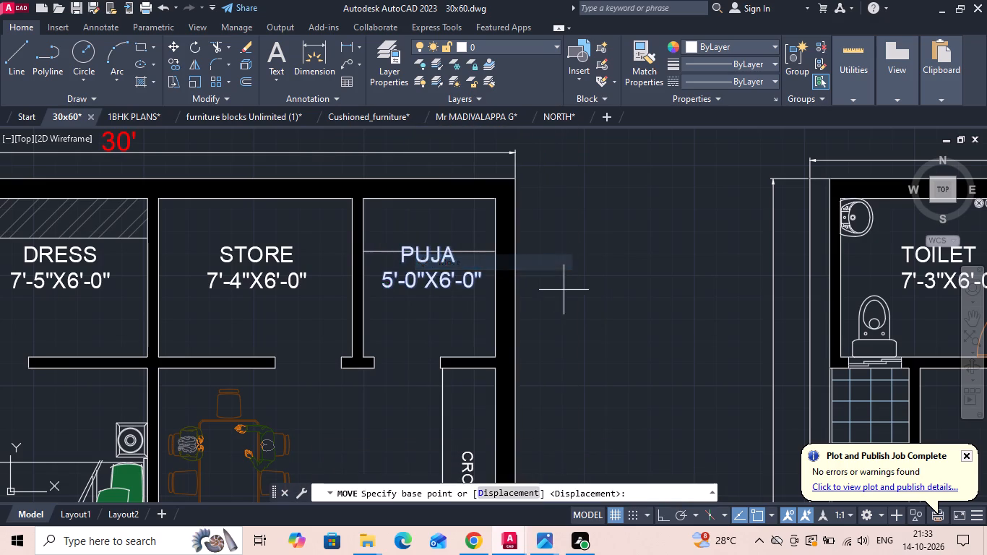
pyautogui.moveTo(565, 290); pyautogui.dragTo(566, 296)
pyautogui.click(564, 311)
pyautogui.hotkey('ctrl', 's')
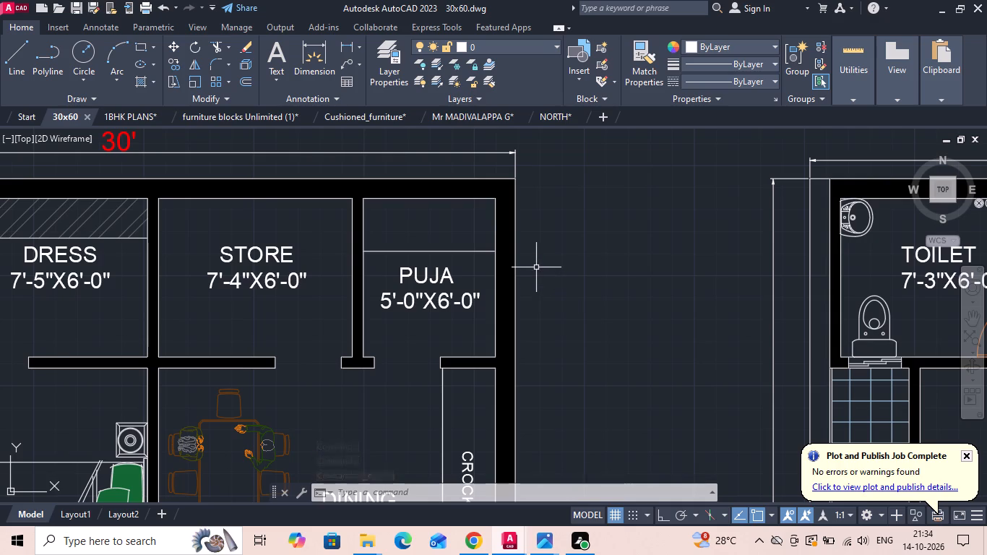
# Search the computer for SHARAN, open the matching drawing whose name ends in (1), and look over its floor plan.
pyautogui.click(111, 545)
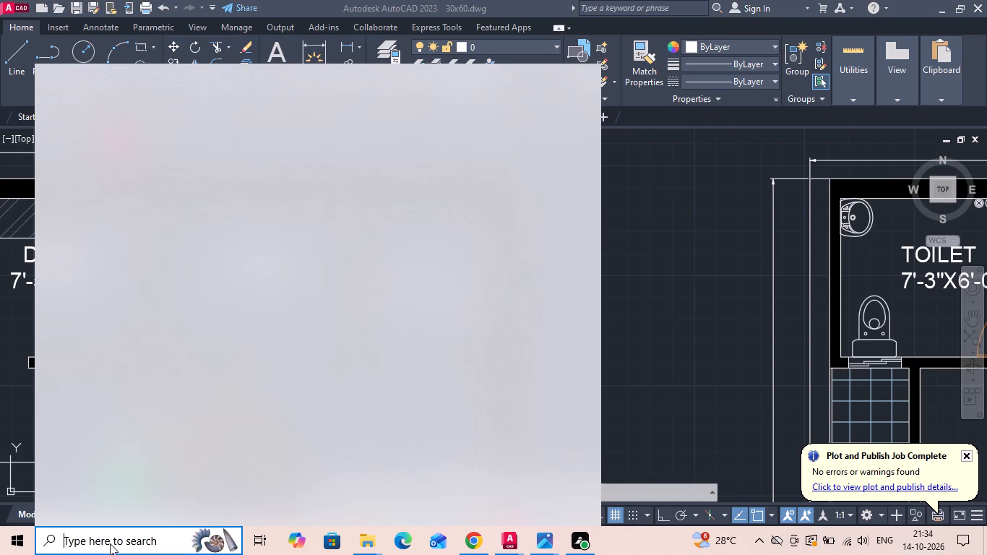
pyautogui.press('s')
pyautogui.press('h')
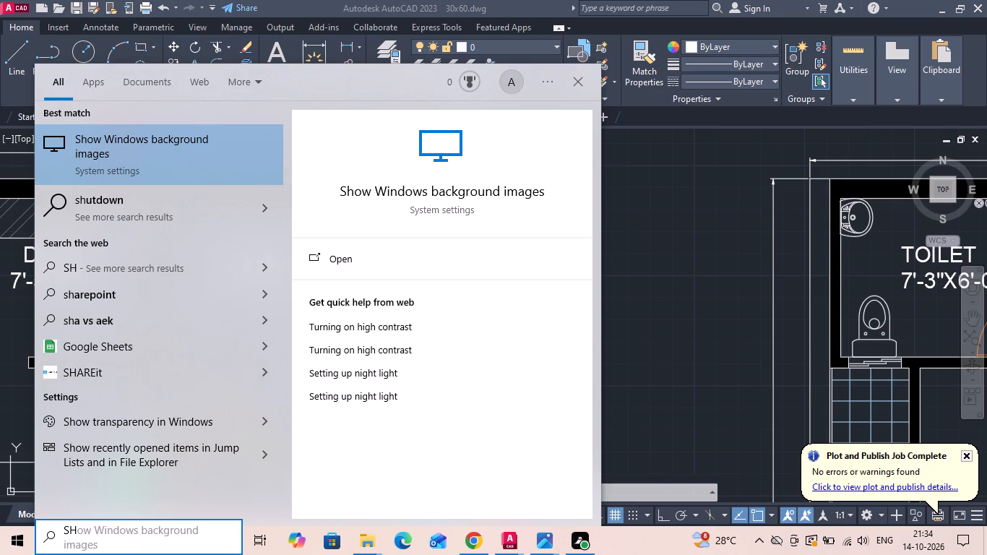
pyautogui.press('r')
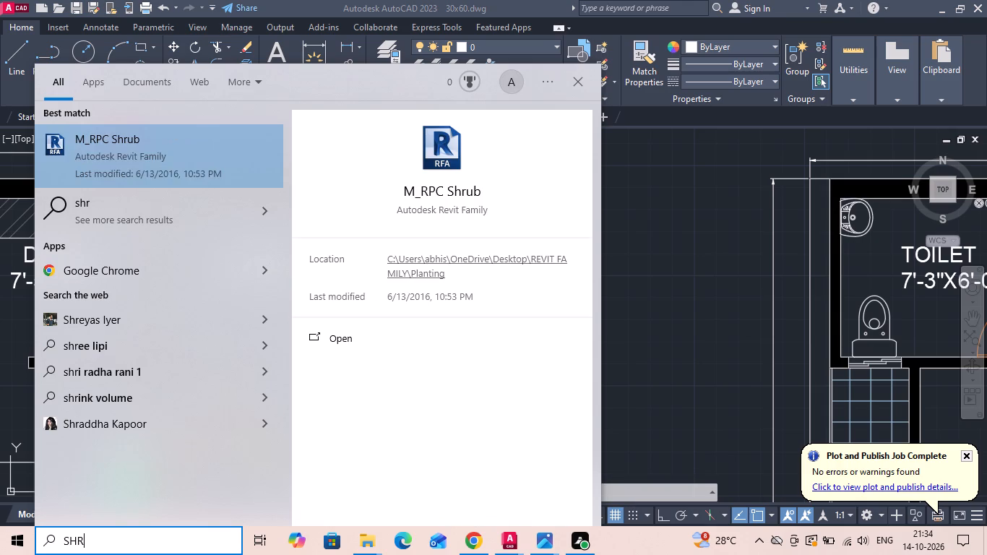
pyautogui.press('a')
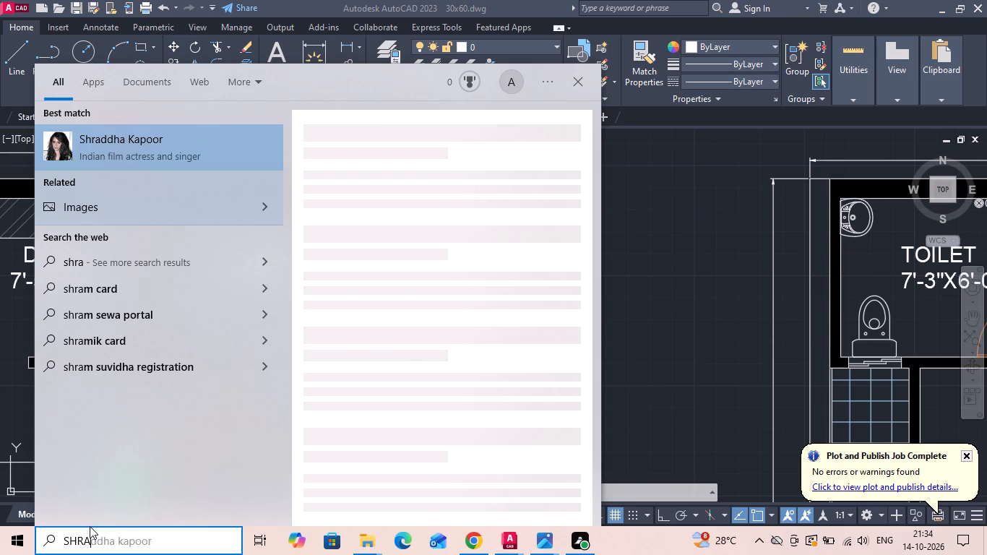
pyautogui.press('BackSpace')
pyautogui.press('BackSpace')
pyautogui.write('ARAN')
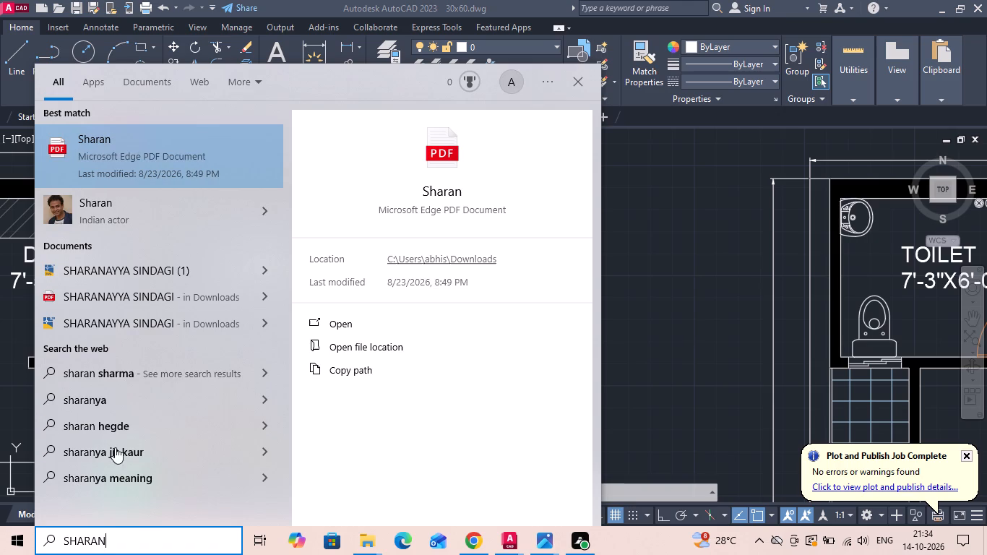
pyautogui.doubleClick(160, 268)
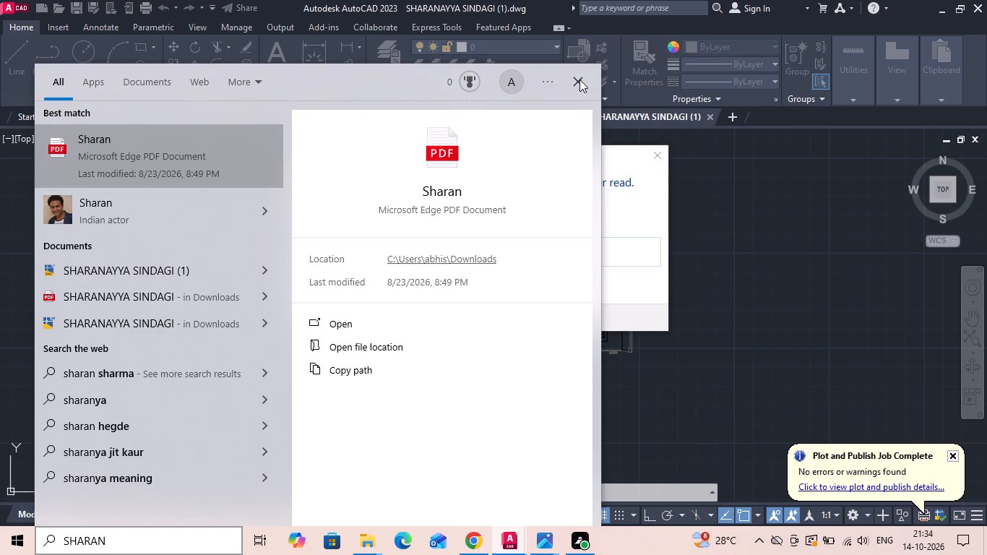
pyautogui.click(579, 79)
pyautogui.click(654, 155)
pyautogui.scroll(3, 571, 236)
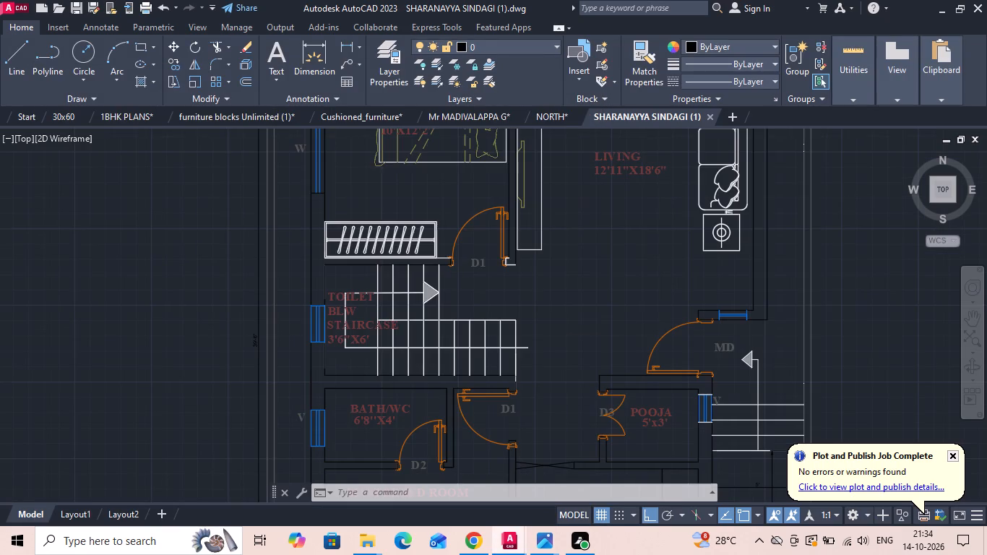
pyautogui.scroll(-3, 413, 261)
pyautogui.scroll(1, 415, 243)
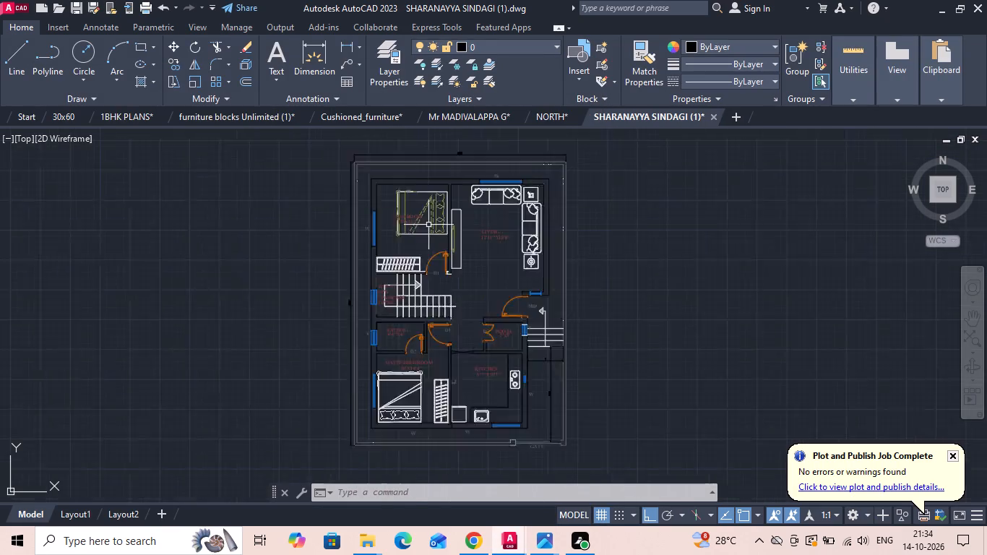
pyautogui.scroll(1, 428, 225)
# Search the computer for SHAR, open the Sharan PDF to view its 30' by 40' floor plan, and close it.
pyautogui.click(112, 548)
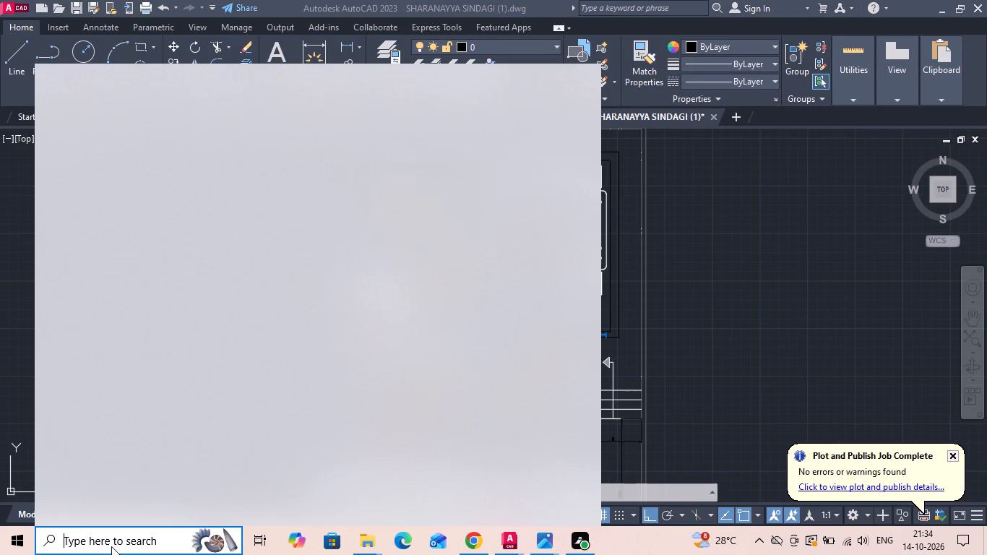
pyautogui.press('s')
pyautogui.press('h')
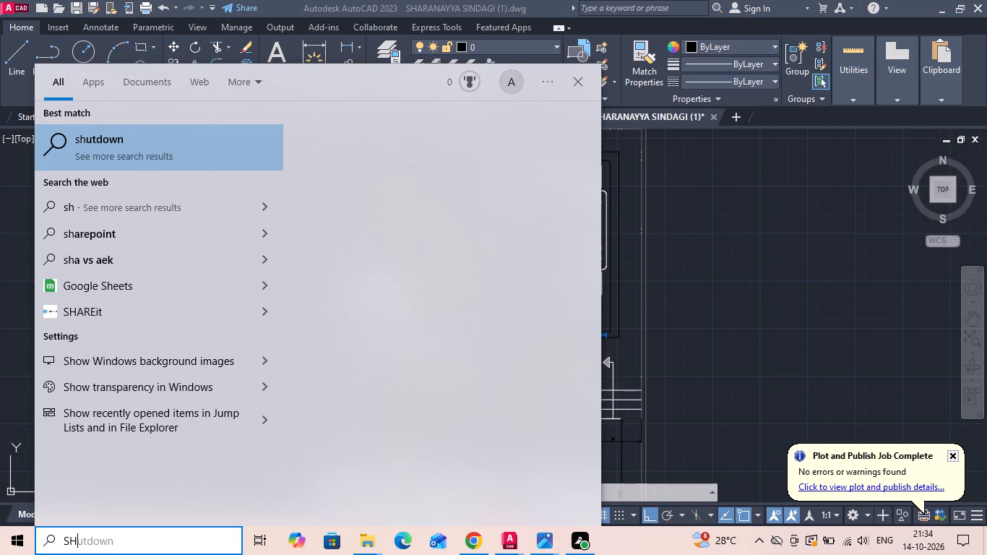
pyautogui.write('AR')
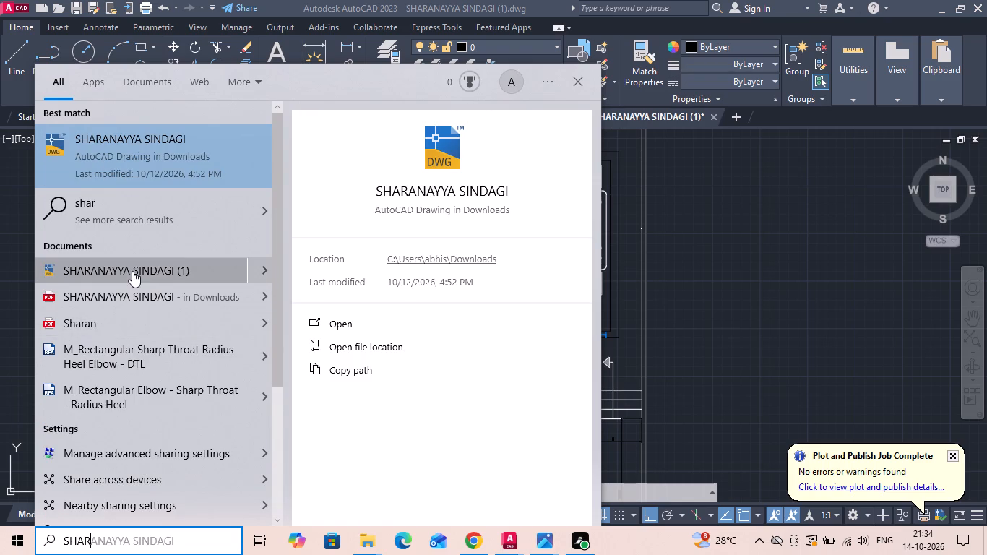
pyautogui.doubleClick(124, 330)
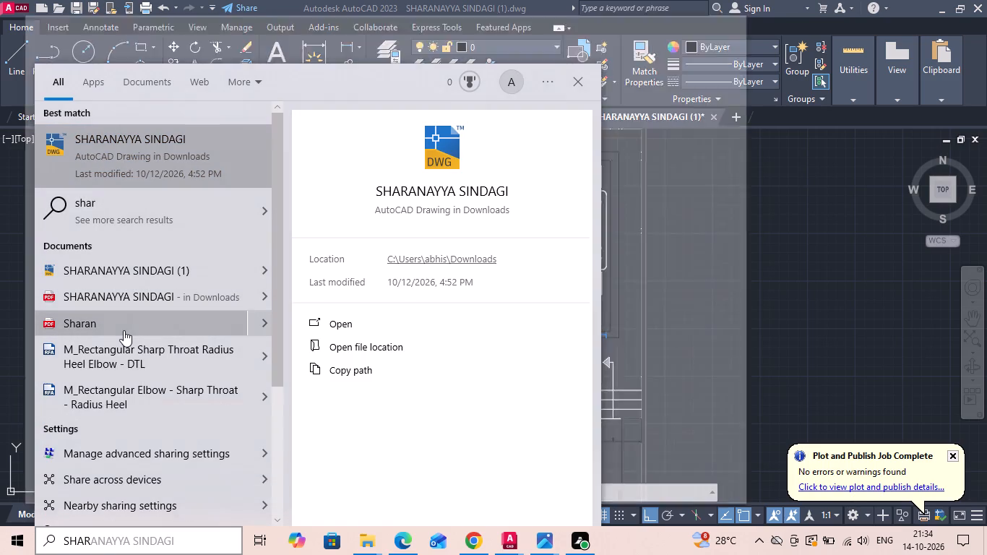
pyautogui.click(706, 153)
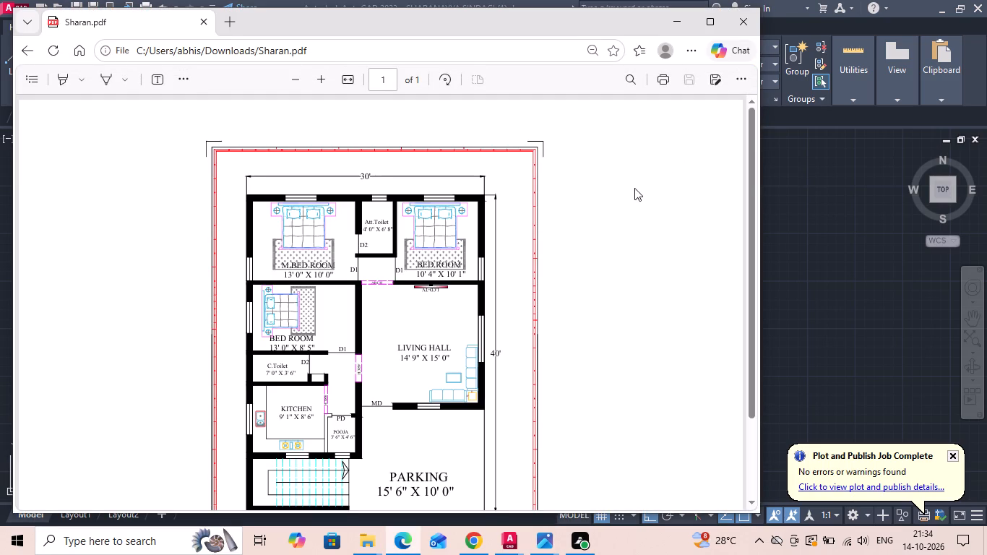
pyautogui.scroll(2, 317, 344)
pyautogui.click(733, 28)
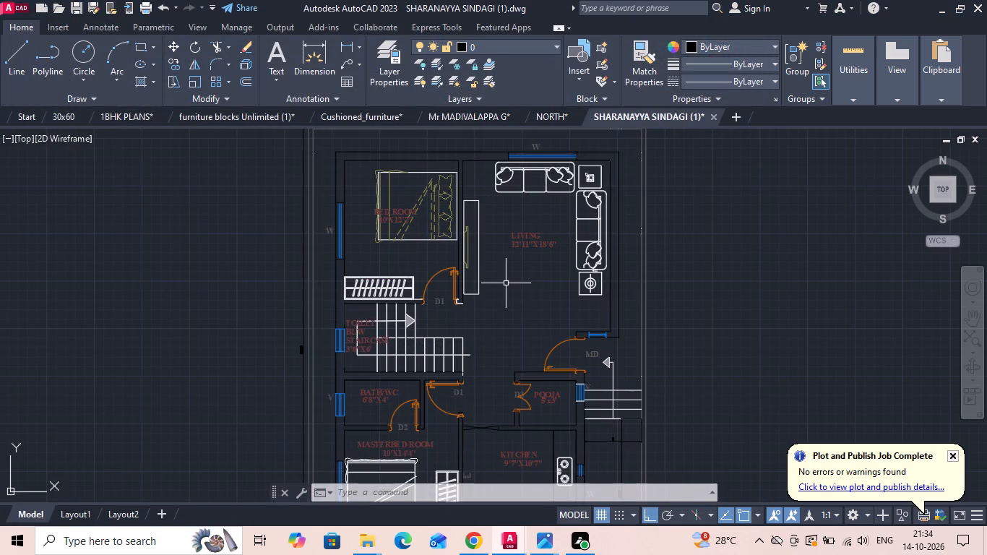
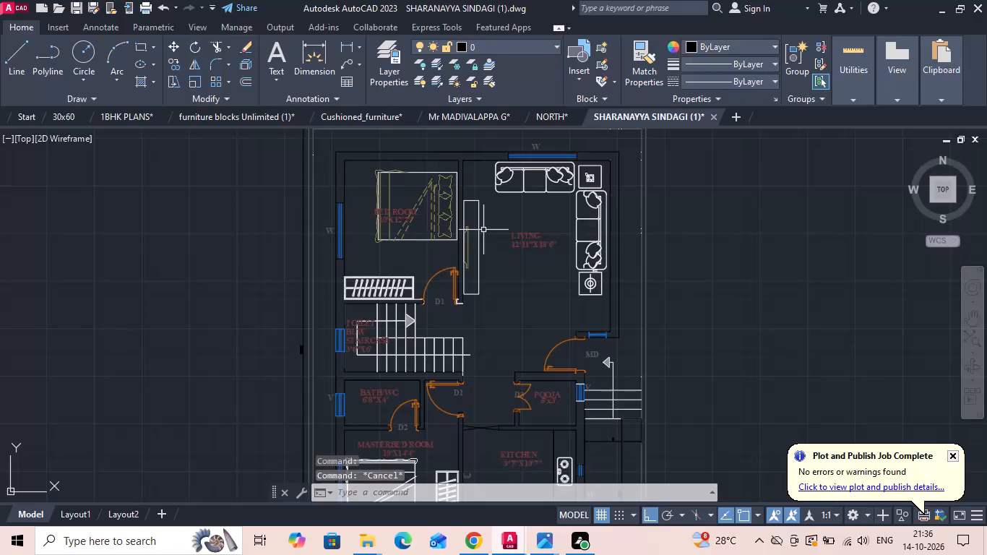
# Save the open reference house drawing whose name ends in (1).
pyautogui.hotkey('ctrl', 's')
pyautogui.hotkey('ctrl', 's')
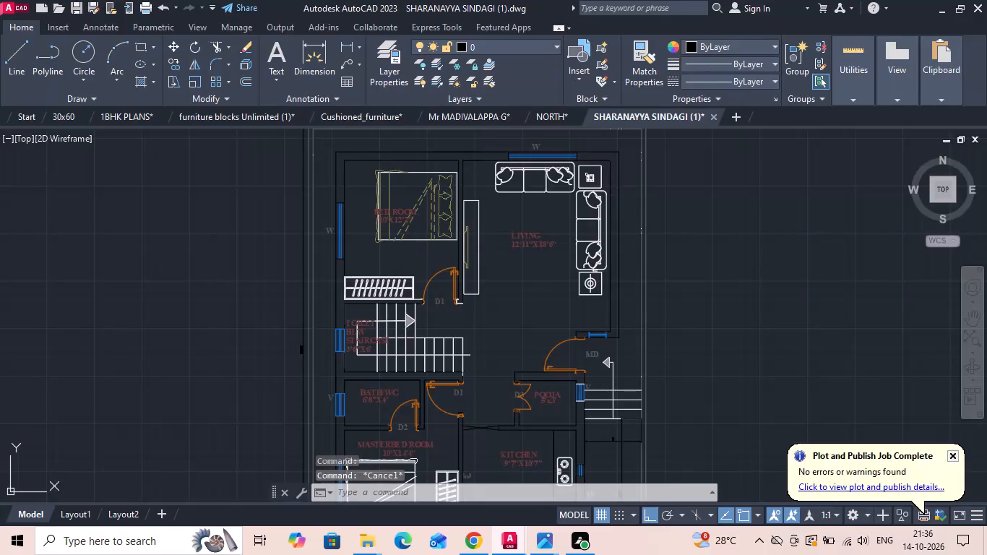
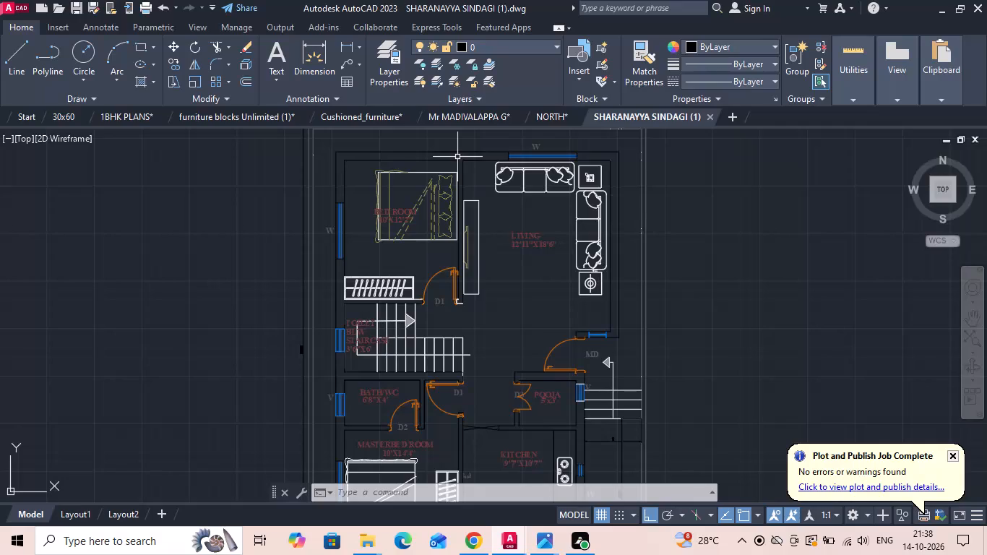
# Save the open reference house drawing again with the whole floor plan in view.
pyautogui.scroll(-2, 344, 256)
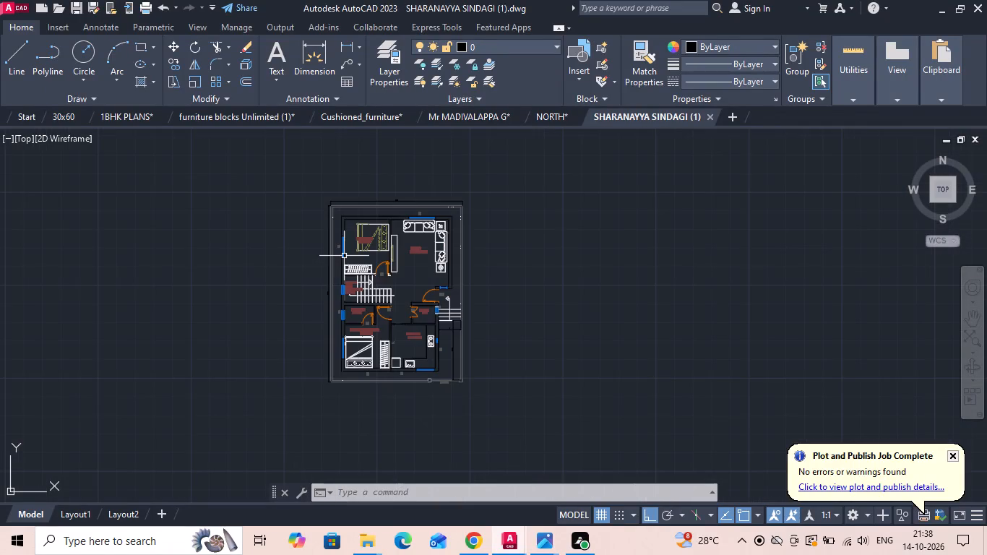
pyautogui.hotkey('ctrl', 's')
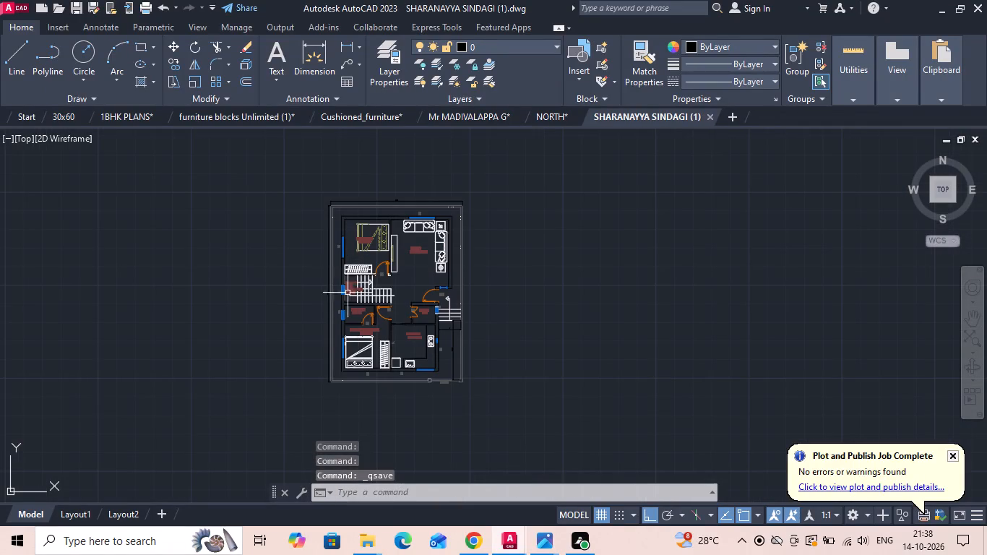
pyautogui.moveTo(361, 302); pyautogui.dragTo(343, 247, button='middle')
pyautogui.hotkey('ctrl', 's')
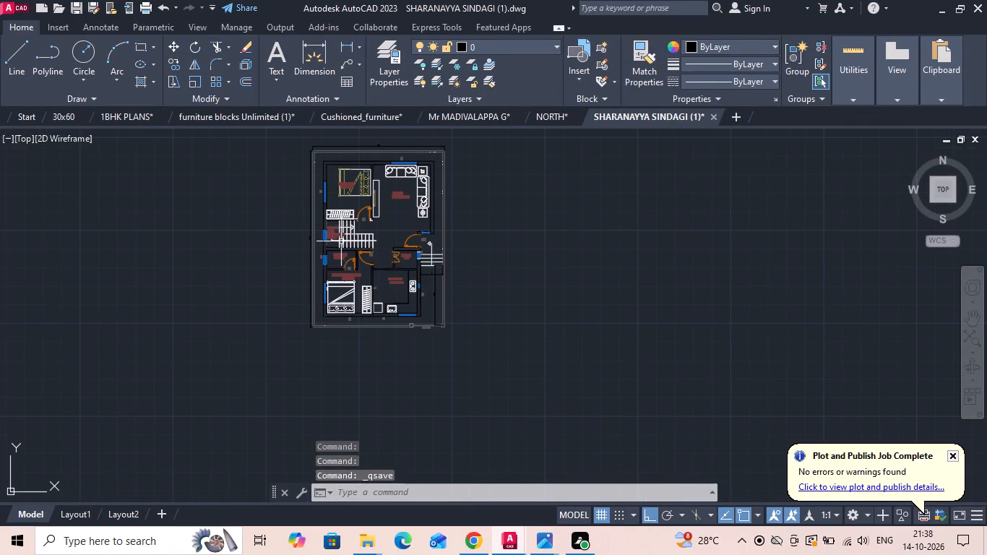
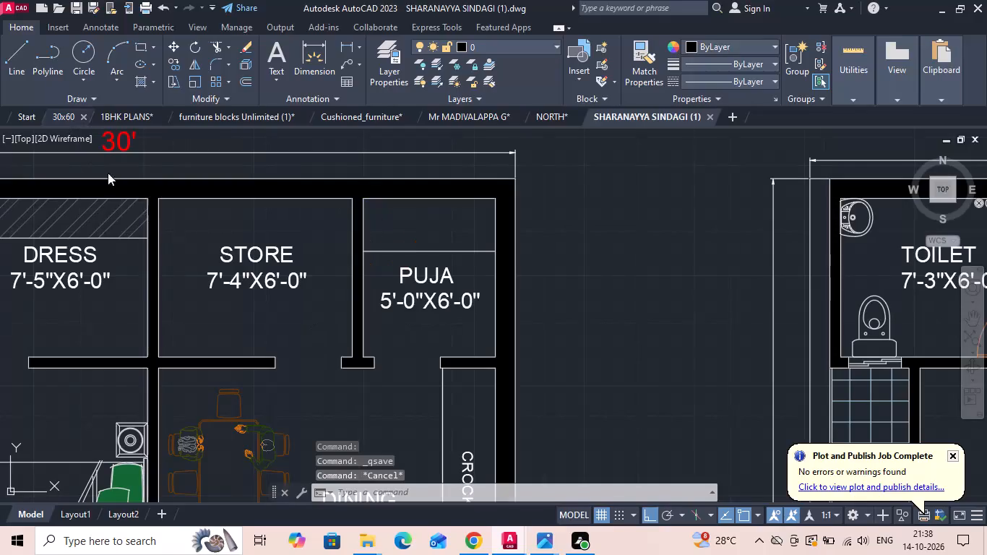
# Save the 30x60 house drawing with the upper parts of both floor plans in view.
pyautogui.scroll(1, 276, 283)
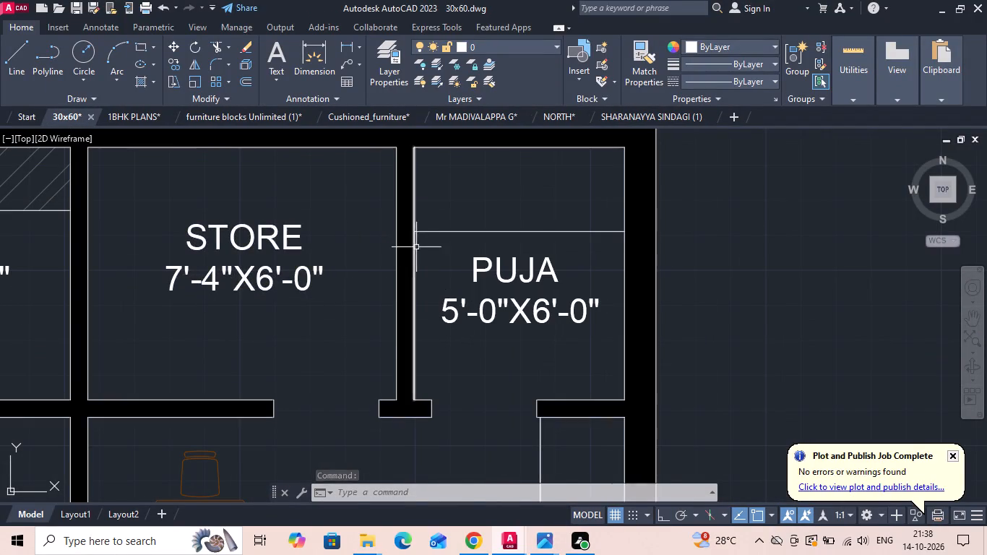
pyautogui.scroll(-2, 429, 260)
pyautogui.scroll(-1, 359, 209)
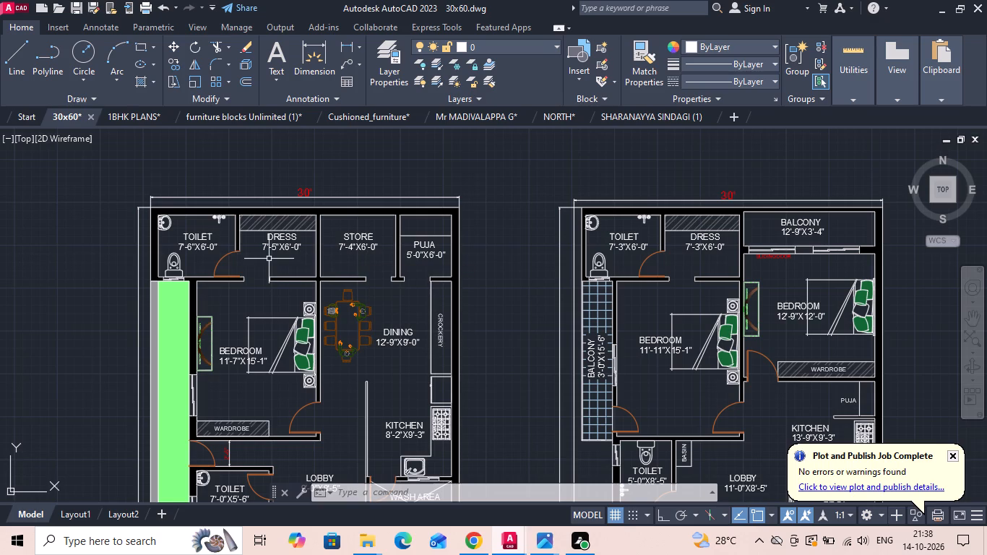
pyautogui.hotkey('ctrl', 's')
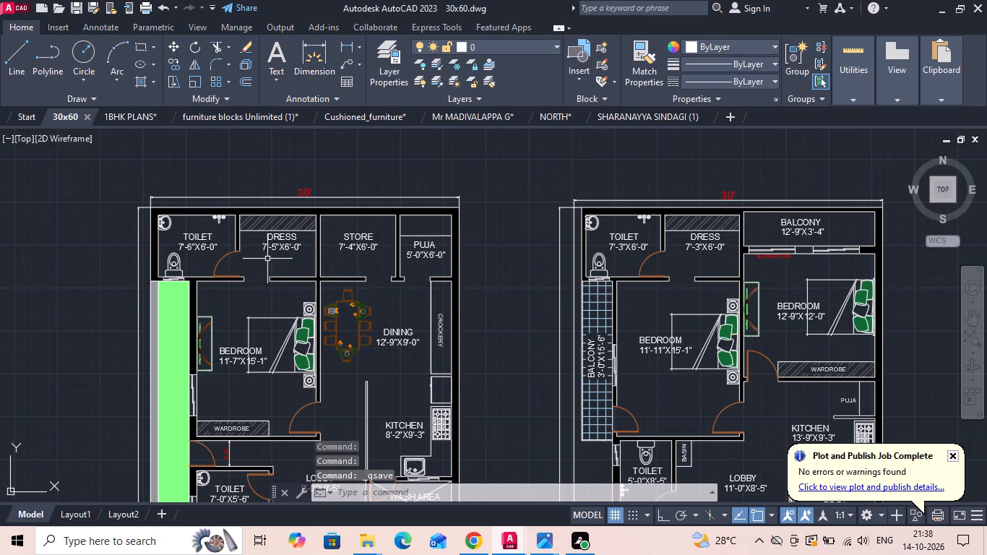
# Start opening a drawing and browse New Volume (E:) for house plans, ending in the download folder.
pyautogui.click(22, 9)
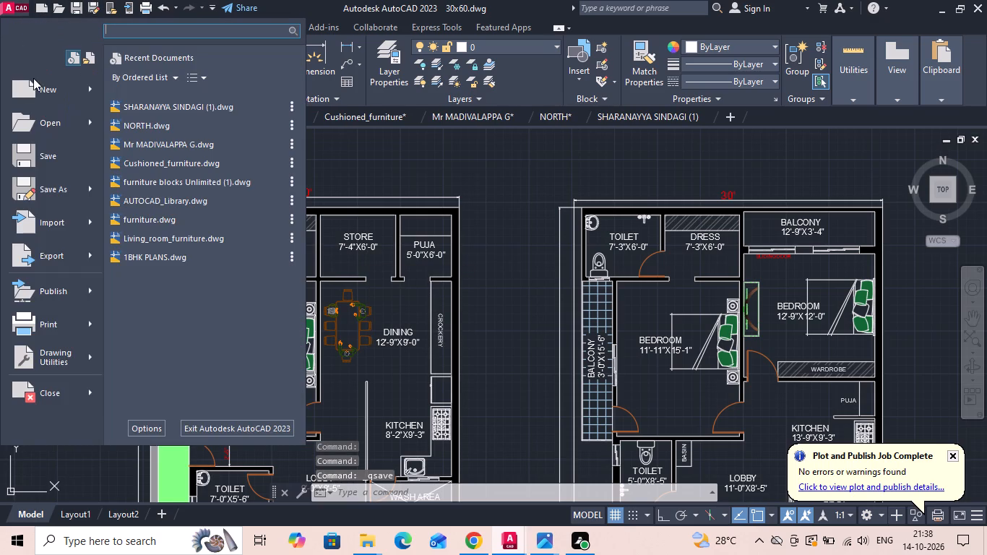
pyautogui.click(51, 129)
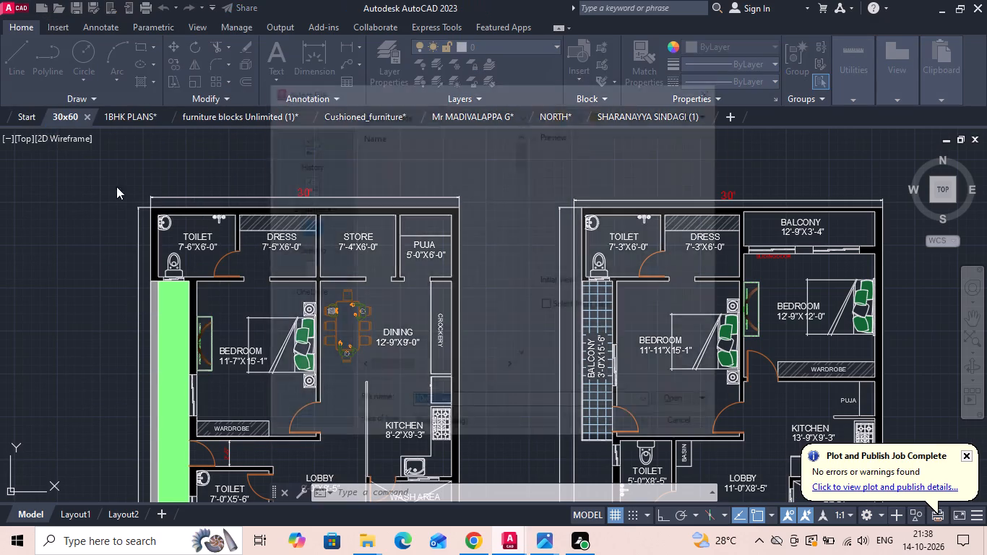
pyautogui.doubleClick(316, 233)
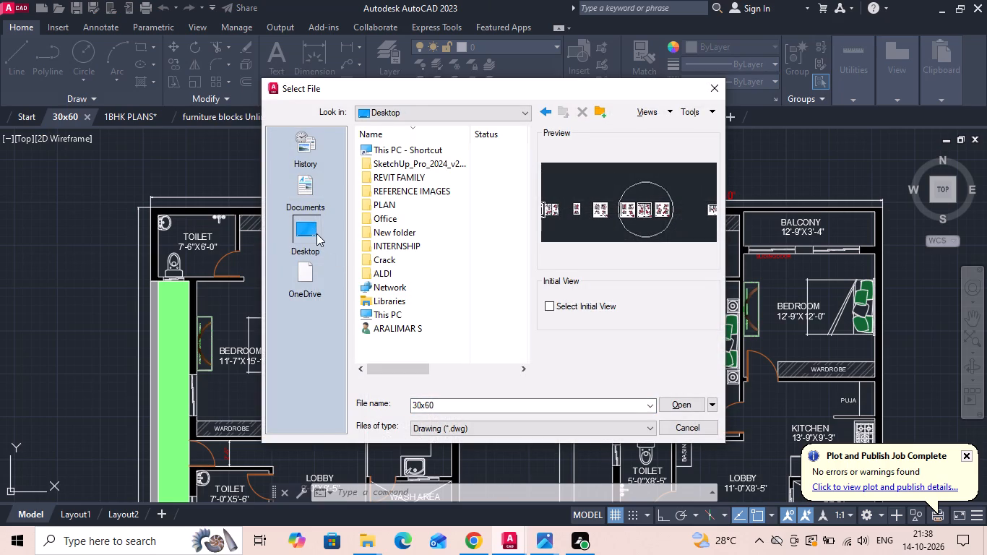
pyautogui.doubleClick(412, 316)
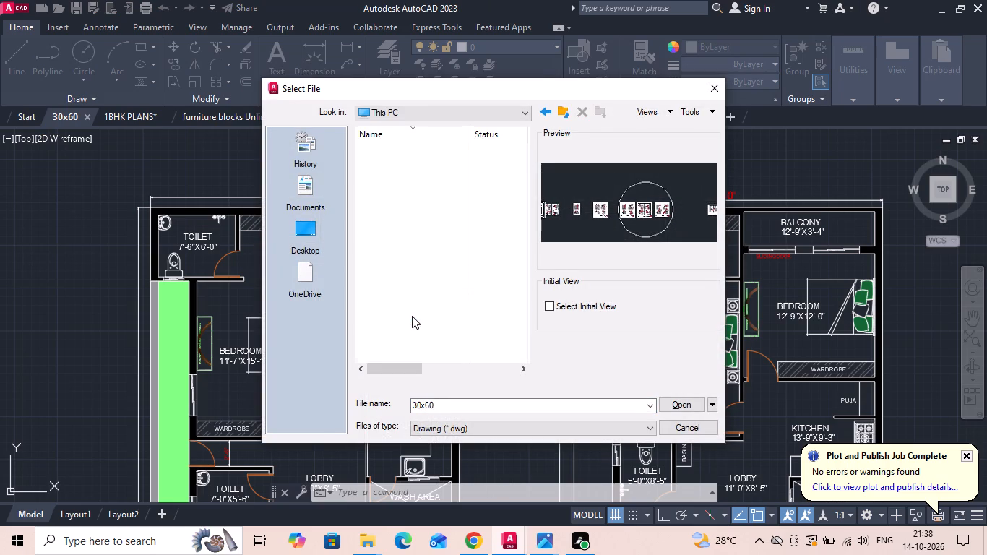
pyautogui.click(405, 309)
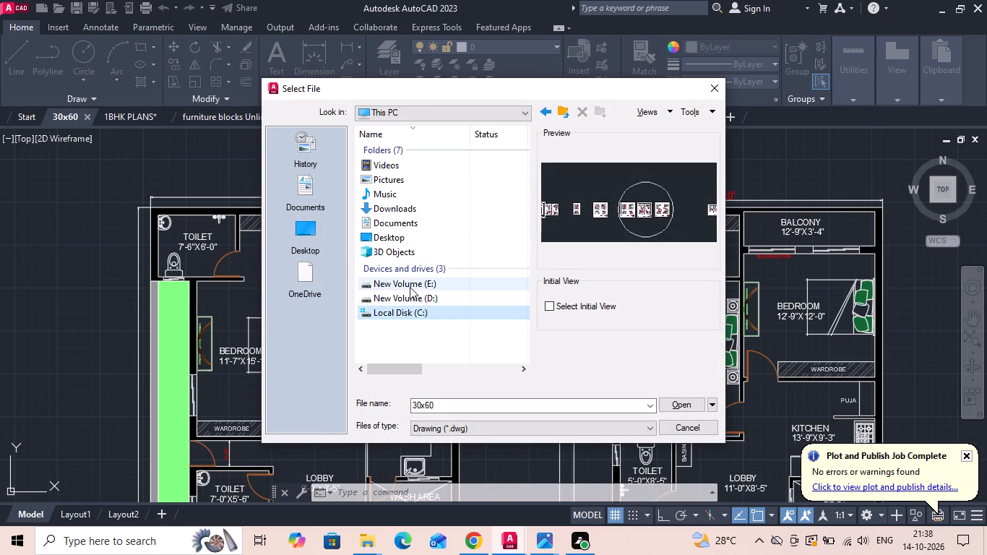
pyautogui.doubleClick(410, 285)
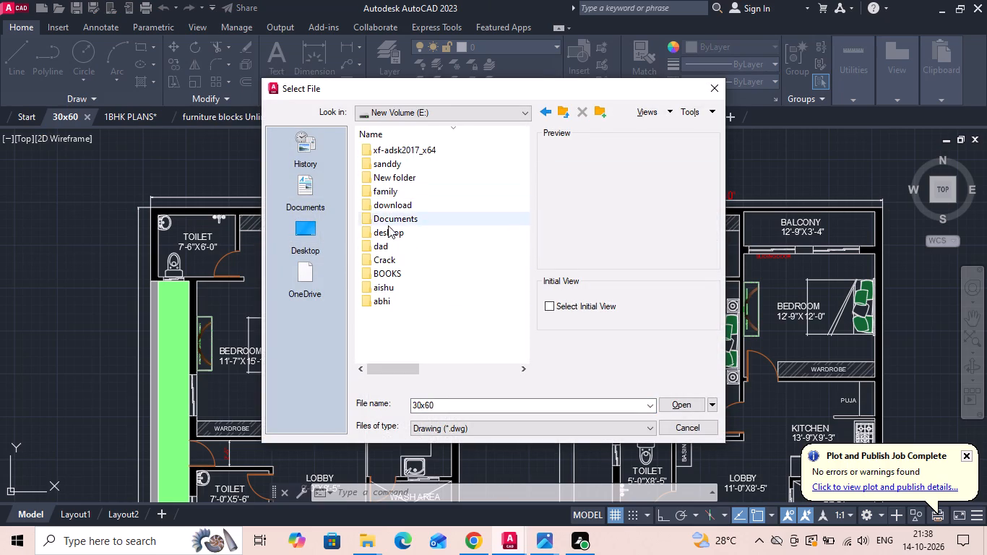
pyautogui.doubleClick(384, 287)
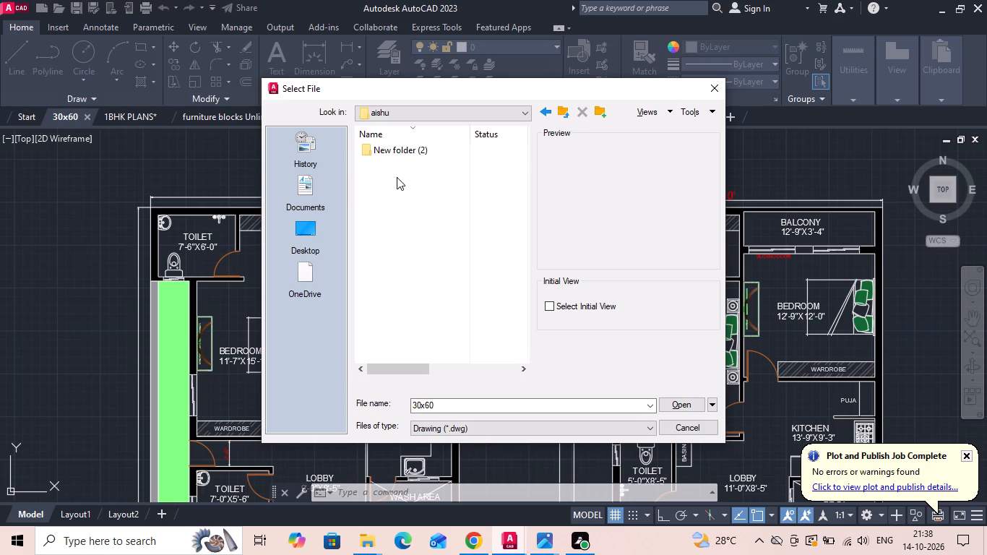
pyautogui.doubleClick(400, 145)
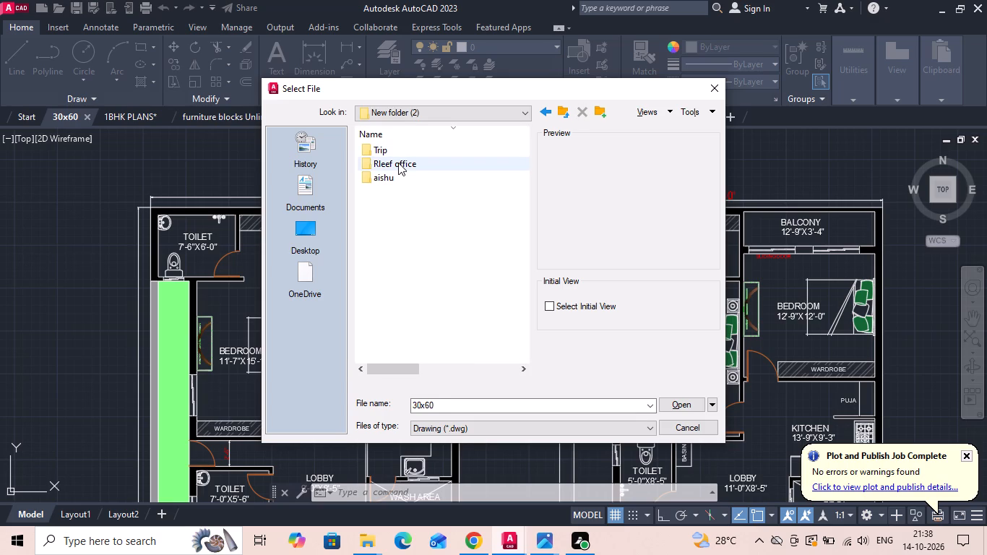
pyautogui.click(540, 109)
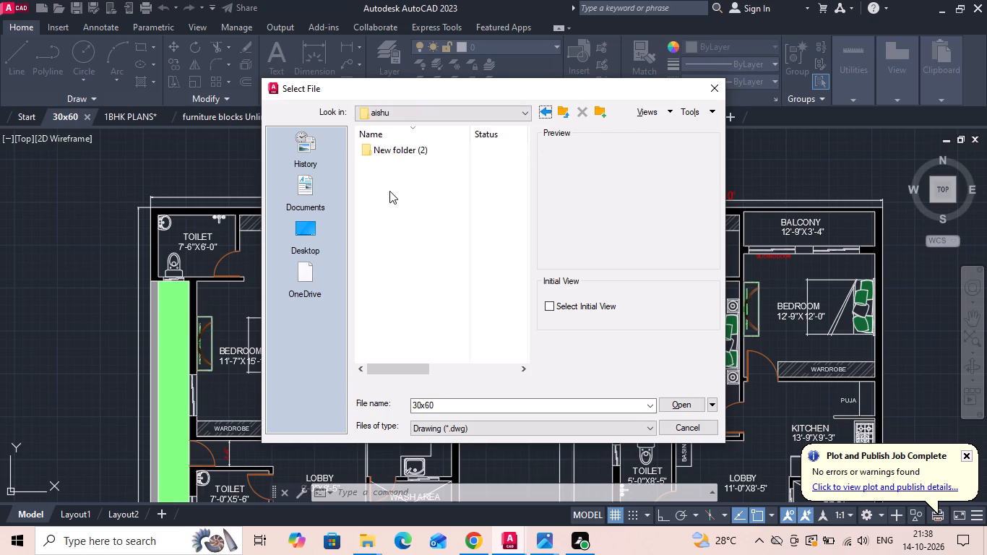
pyautogui.doubleClick(322, 244)
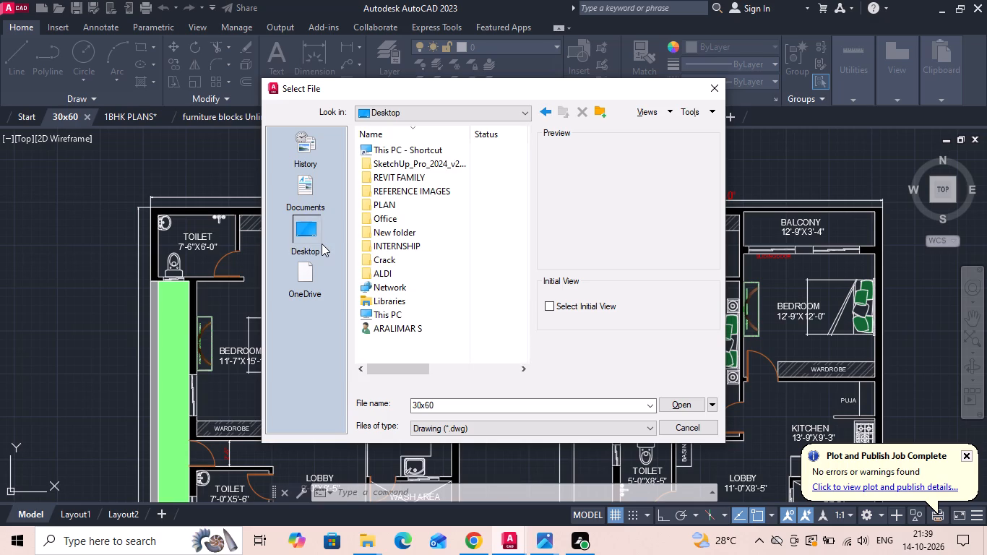
pyautogui.doubleClick(392, 311)
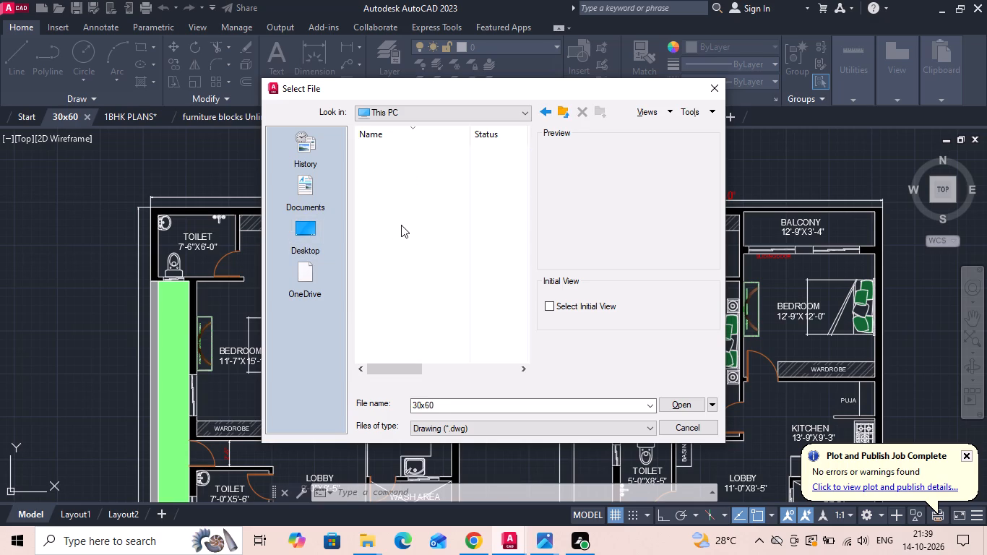
pyautogui.doubleClick(409, 280)
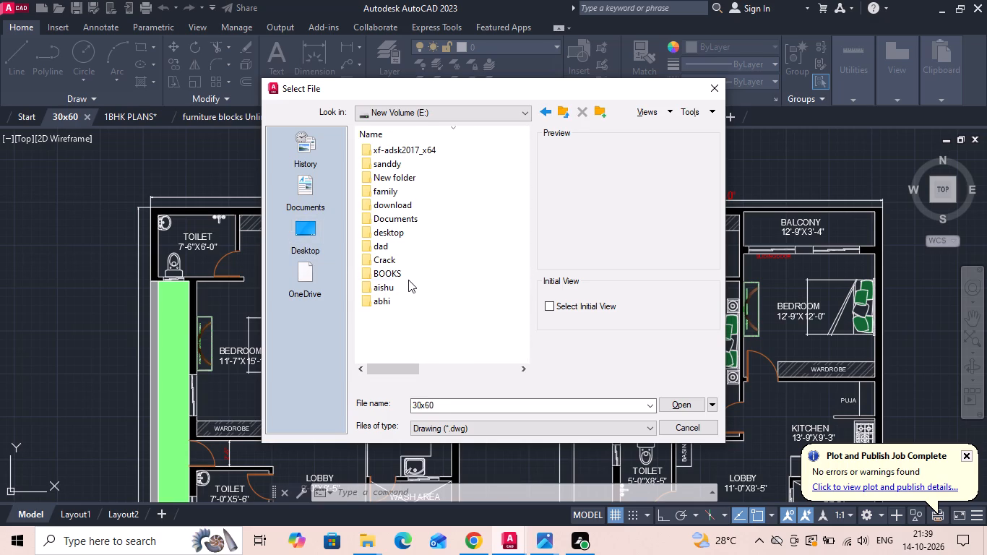
pyautogui.doubleClick(405, 211)
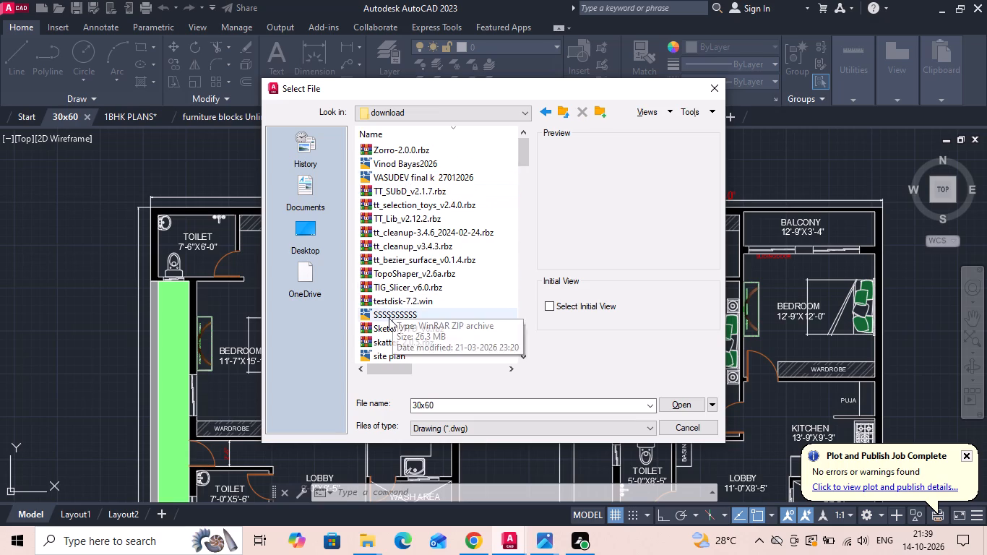
# Preview the SSSSSSSSSS, site plan and plans drawings, and look through the rest of the download folder for reference plans.
pyautogui.click(389, 319)
pyautogui.scroll(-1, 389, 319)
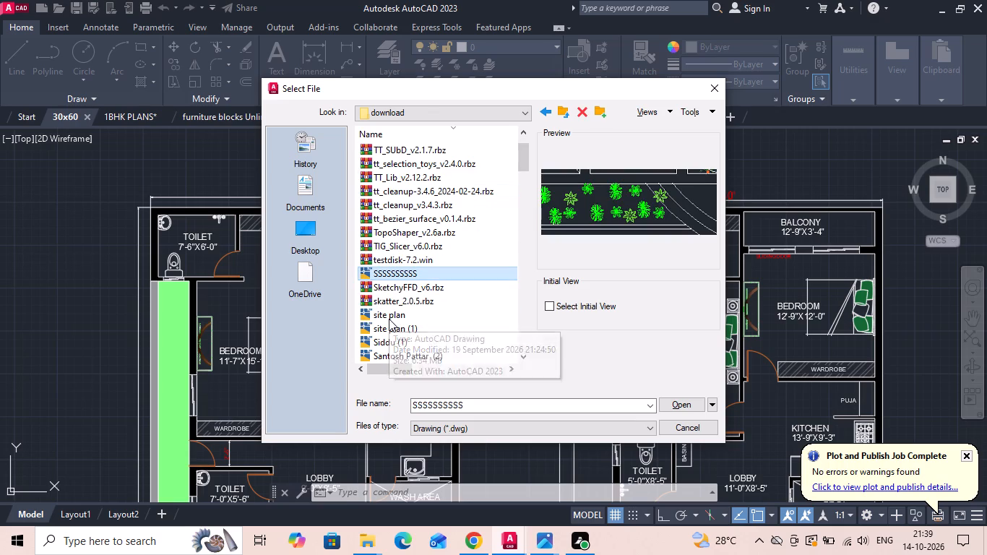
pyautogui.click(389, 319)
pyautogui.scroll(-1, 389, 318)
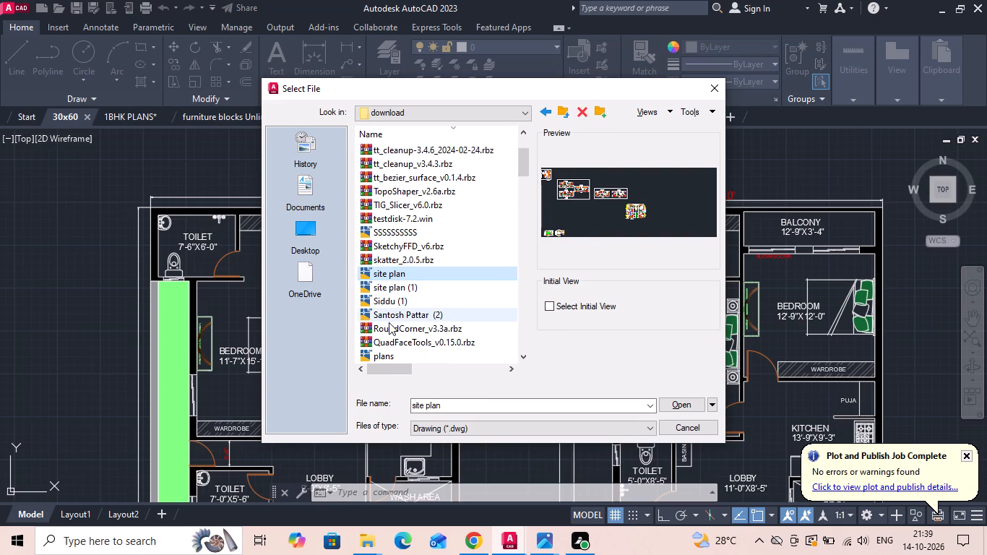
pyautogui.click(389, 317)
pyautogui.scroll(-1, 389, 317)
pyautogui.click(389, 317)
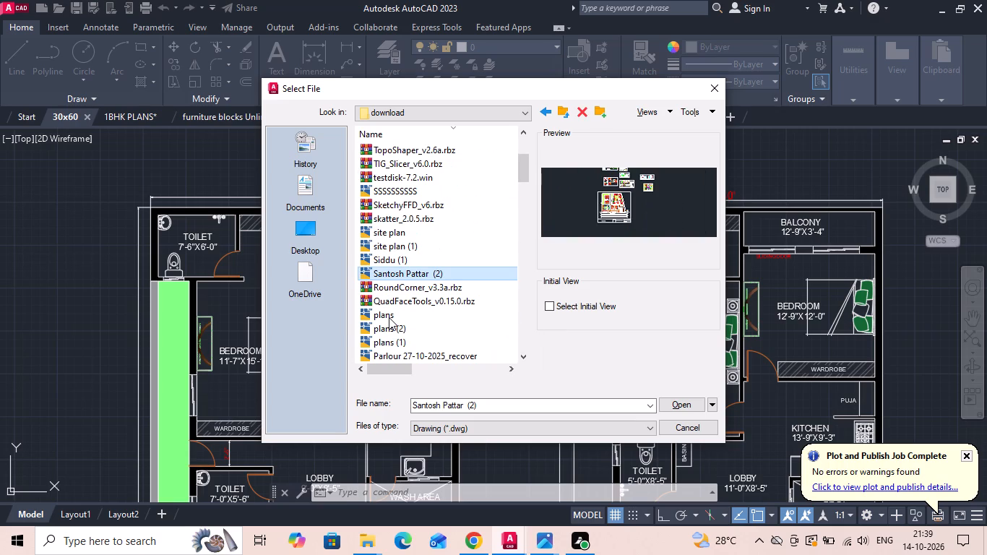
pyautogui.scroll(-5, 389, 317)
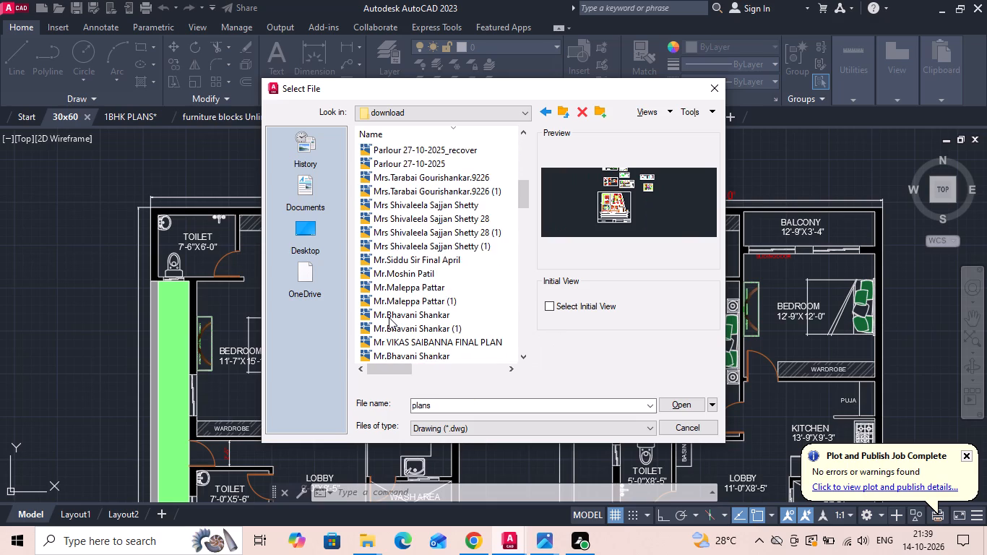
pyautogui.scroll(-3, 389, 317)
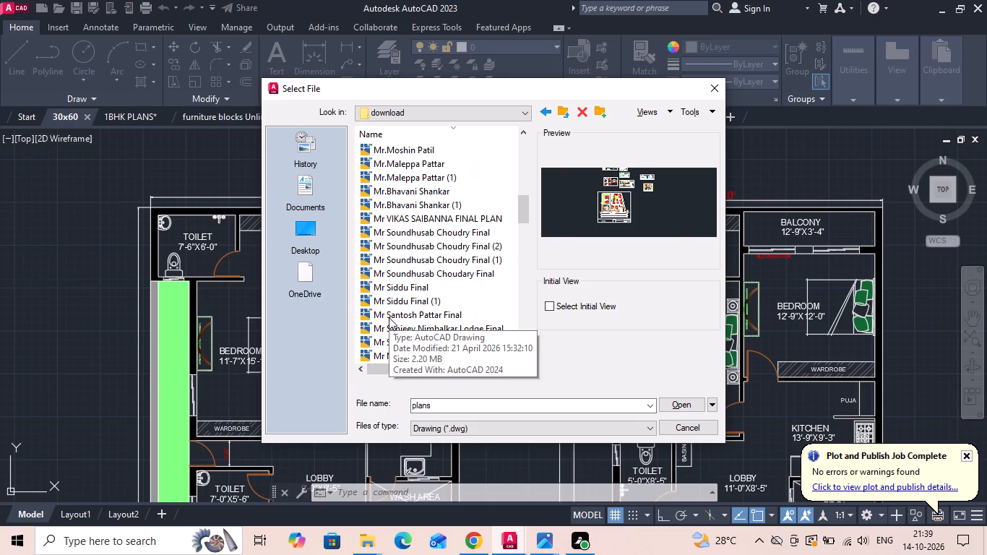
pyautogui.scroll(-4, 389, 317)
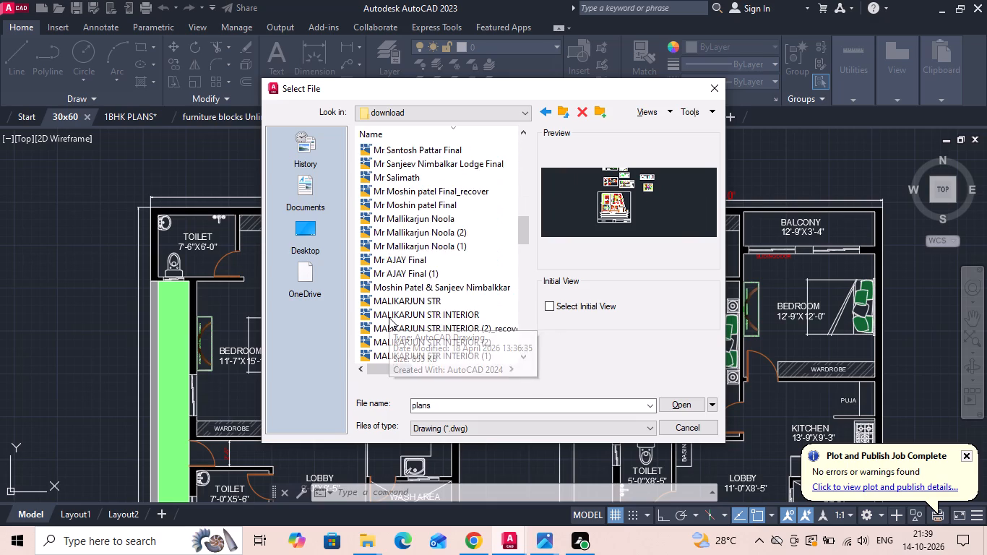
pyautogui.scroll(-4, 389, 317)
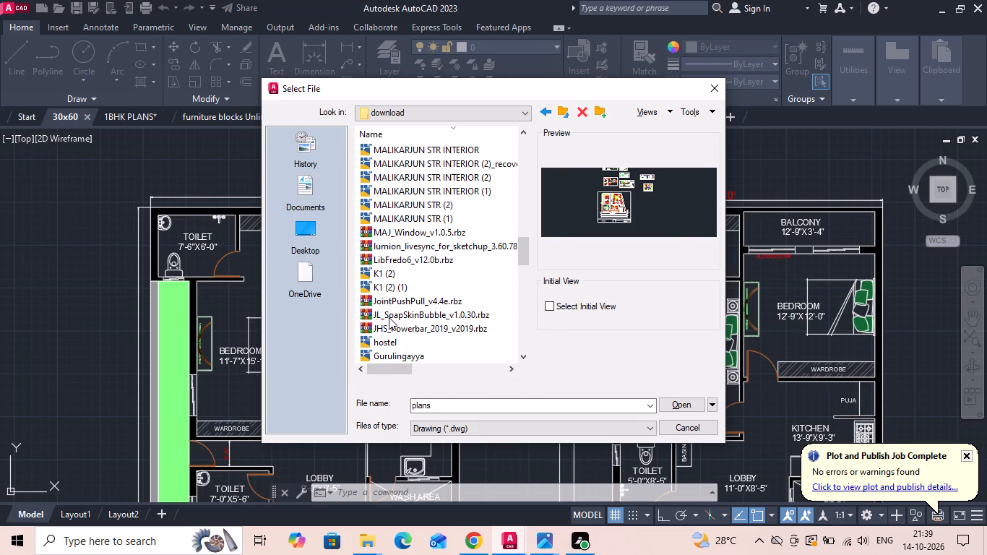
pyautogui.scroll(-6, 389, 317)
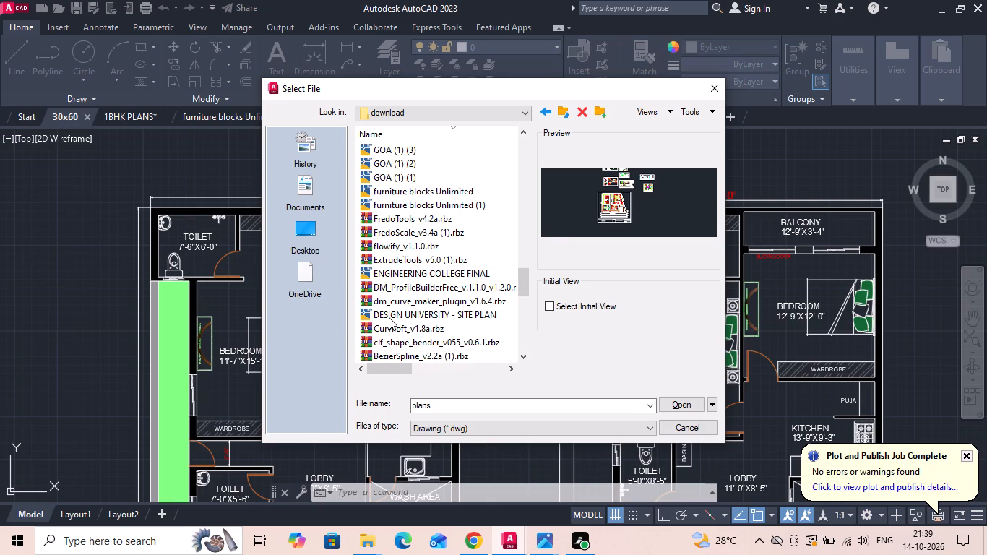
pyautogui.scroll(-9, 389, 317)
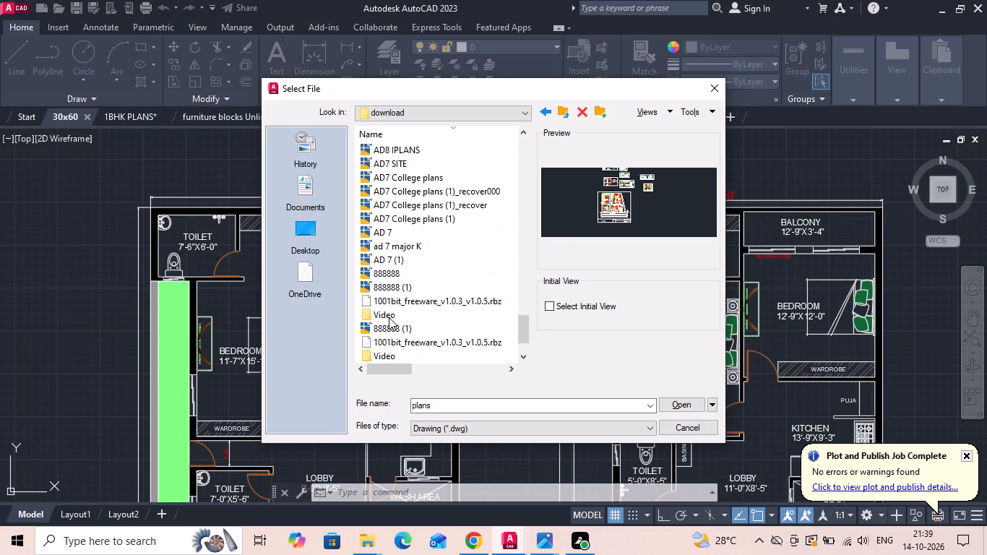
pyautogui.scroll(-8, 389, 317)
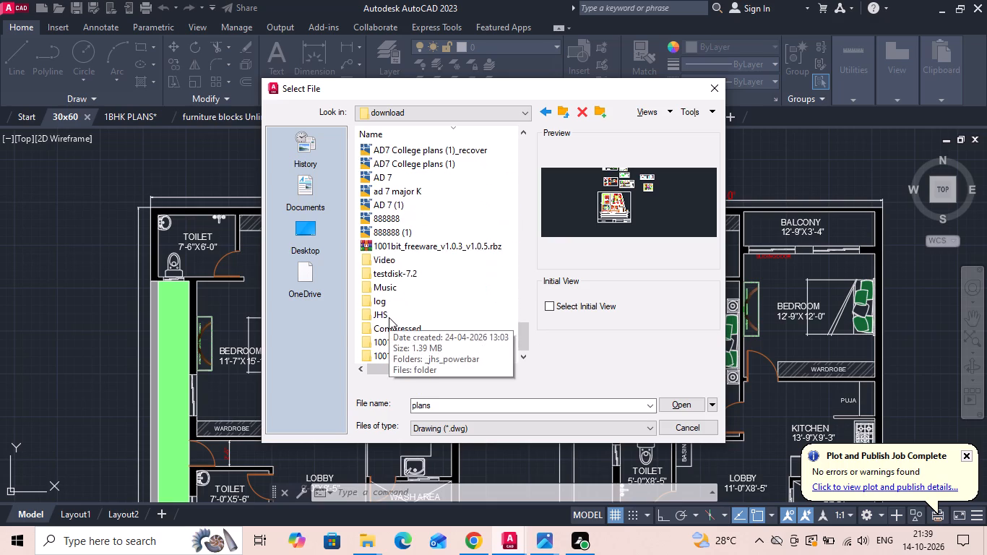
pyautogui.scroll(6, 389, 317)
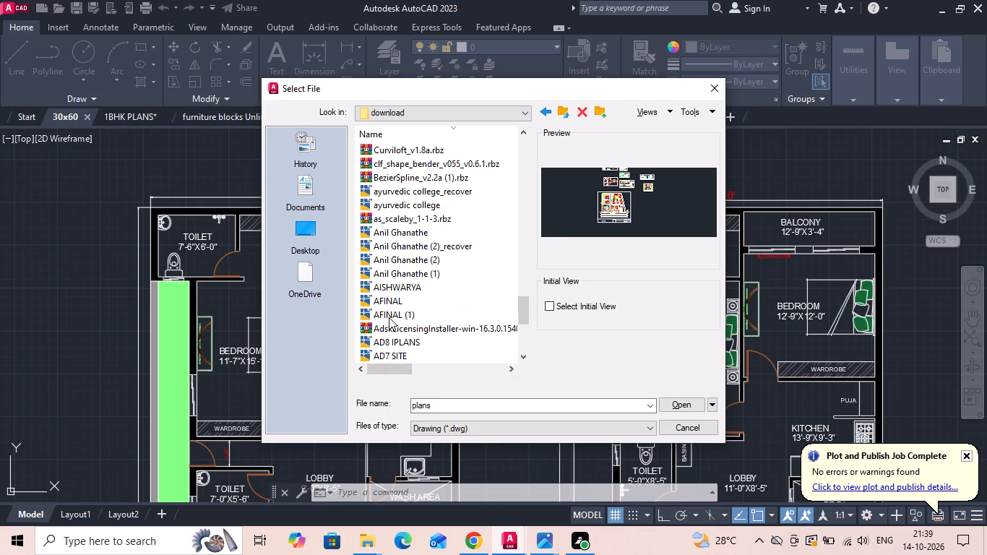
pyautogui.scroll(5, 389, 317)
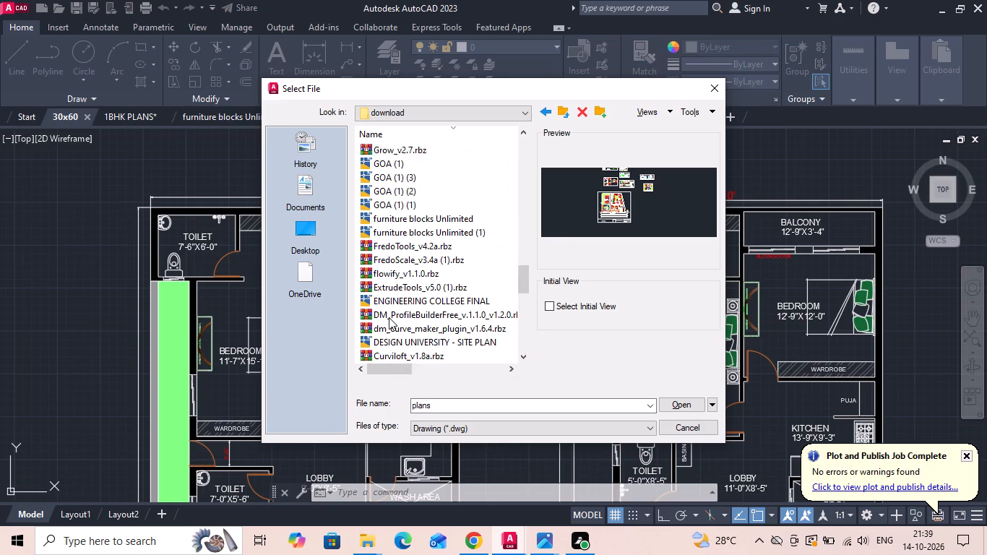
pyautogui.scroll(3, 389, 317)
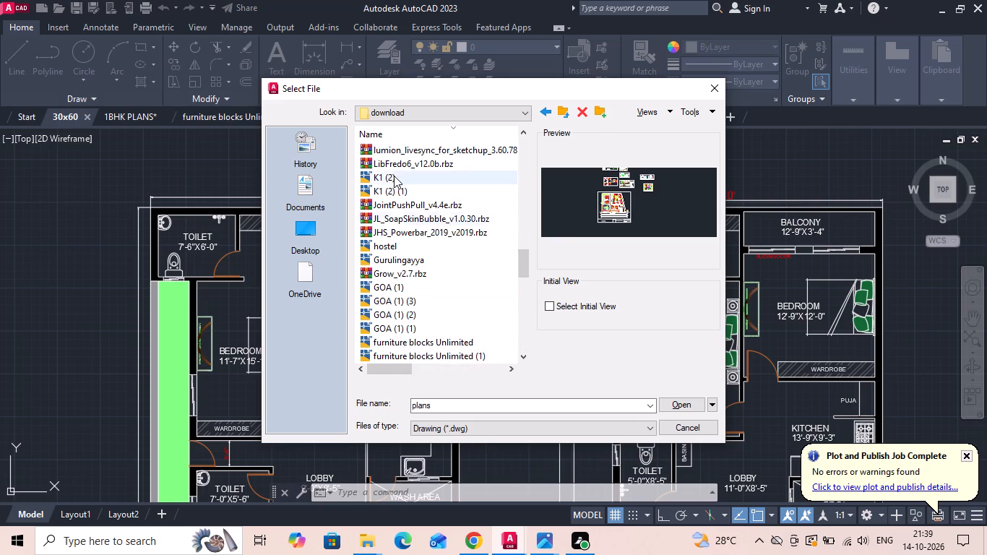
# Preview the K1 (2) (1), K1 (2), plans and other nearby drawings, and close the file selection without opening any.
pyautogui.click(388, 186)
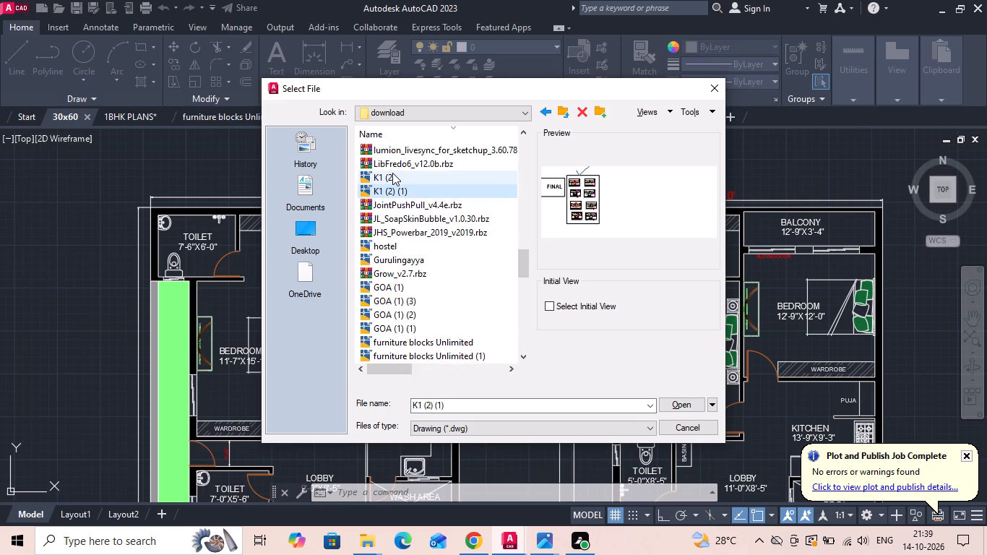
pyautogui.click(392, 173)
pyautogui.scroll(2, 392, 173)
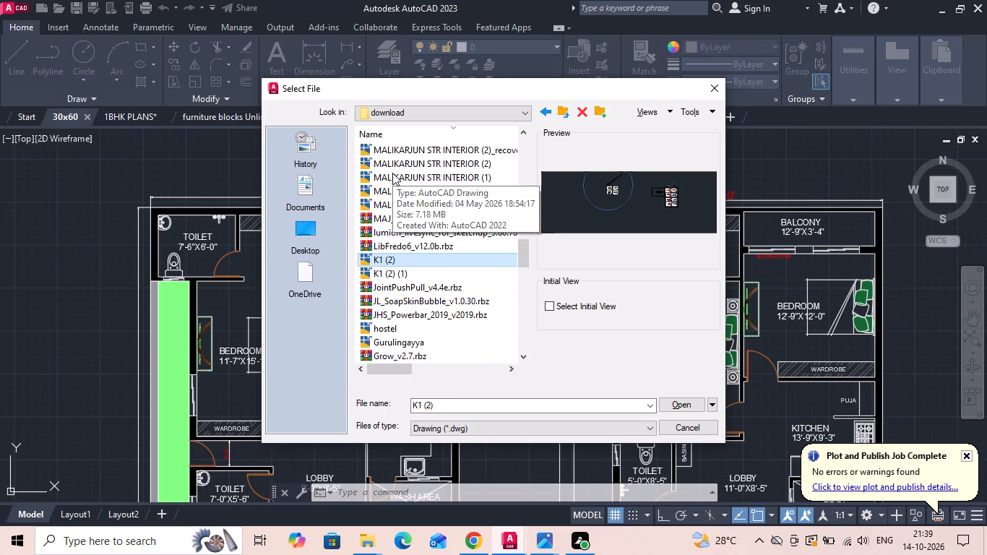
pyautogui.scroll(9, 392, 173)
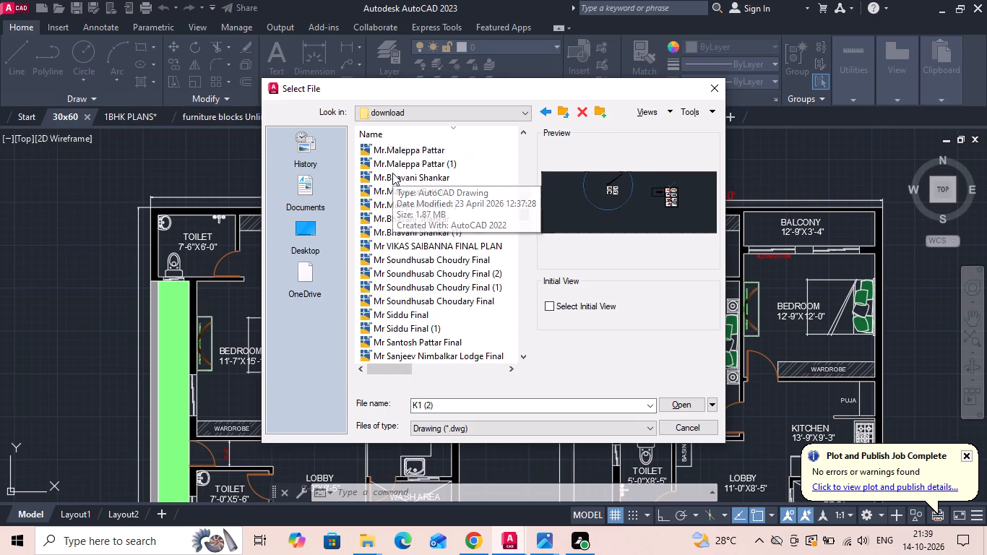
pyautogui.scroll(5, 392, 173)
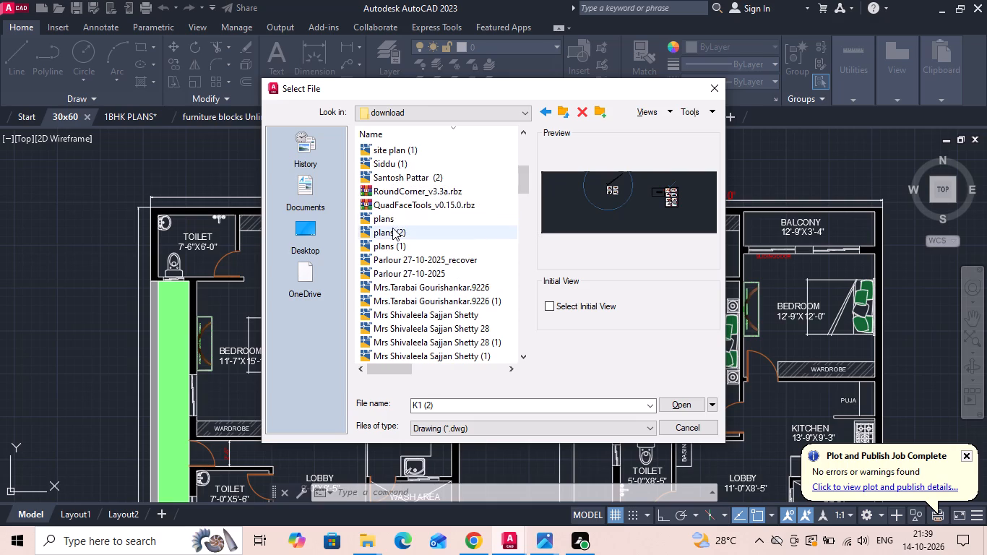
pyautogui.click(395, 215)
pyautogui.click(391, 233)
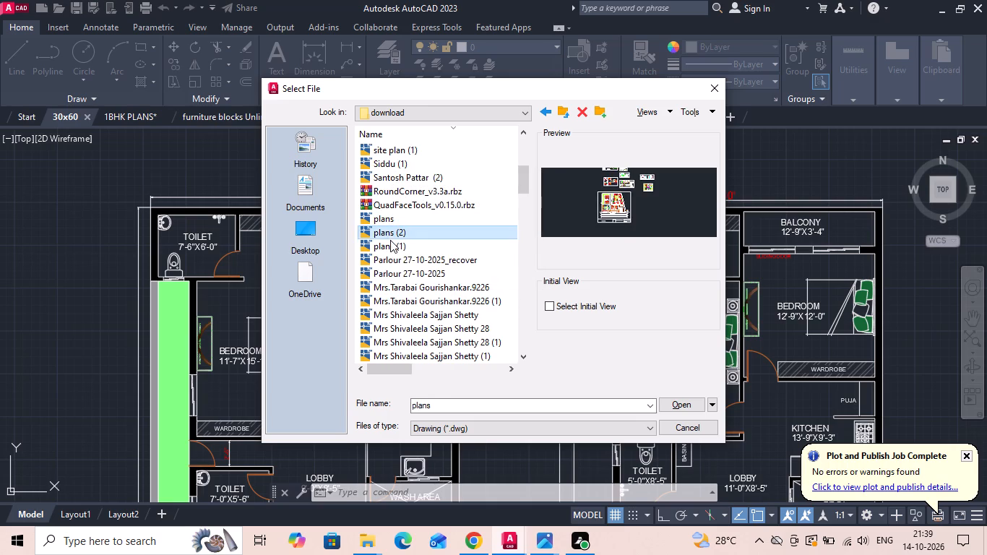
pyautogui.click(390, 247)
pyautogui.click(400, 178)
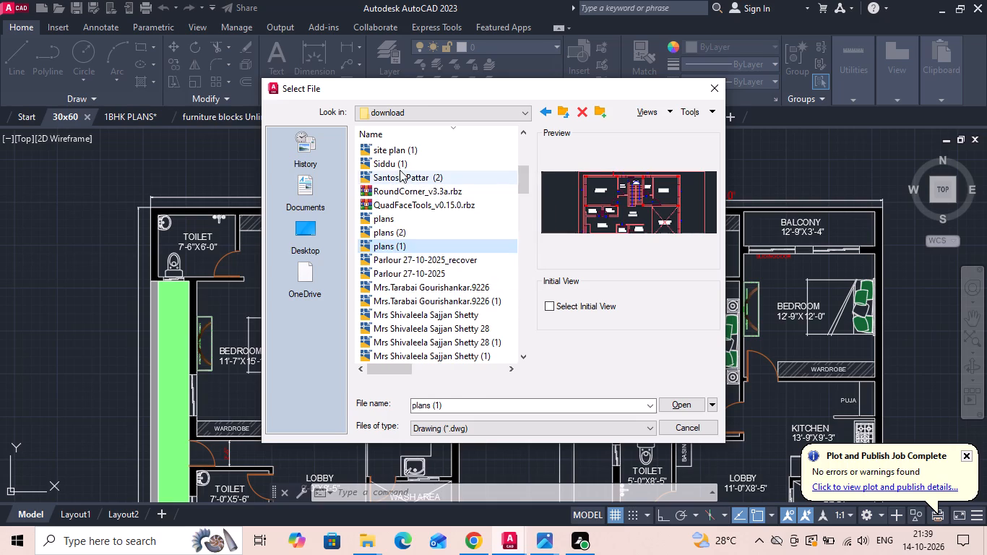
pyautogui.click(400, 165)
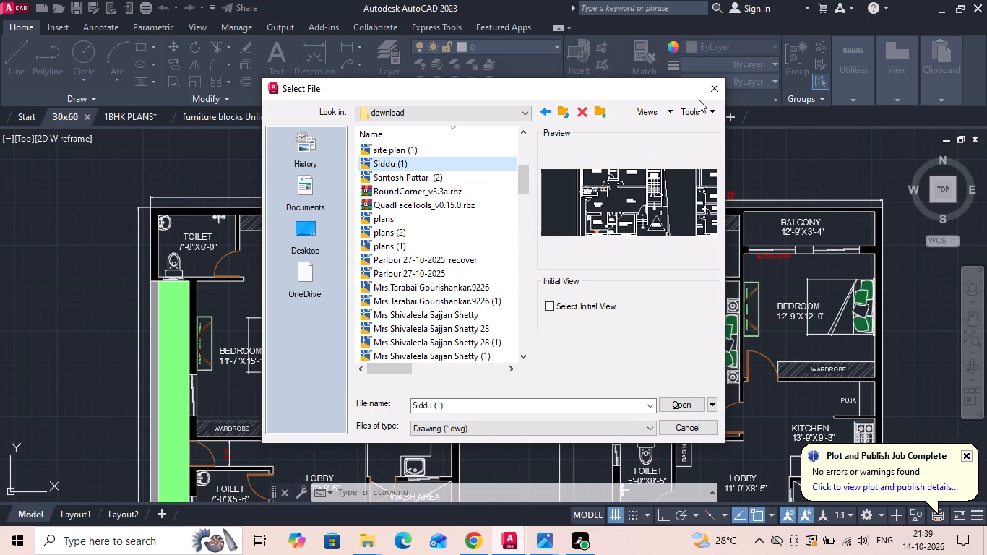
pyautogui.click(703, 88)
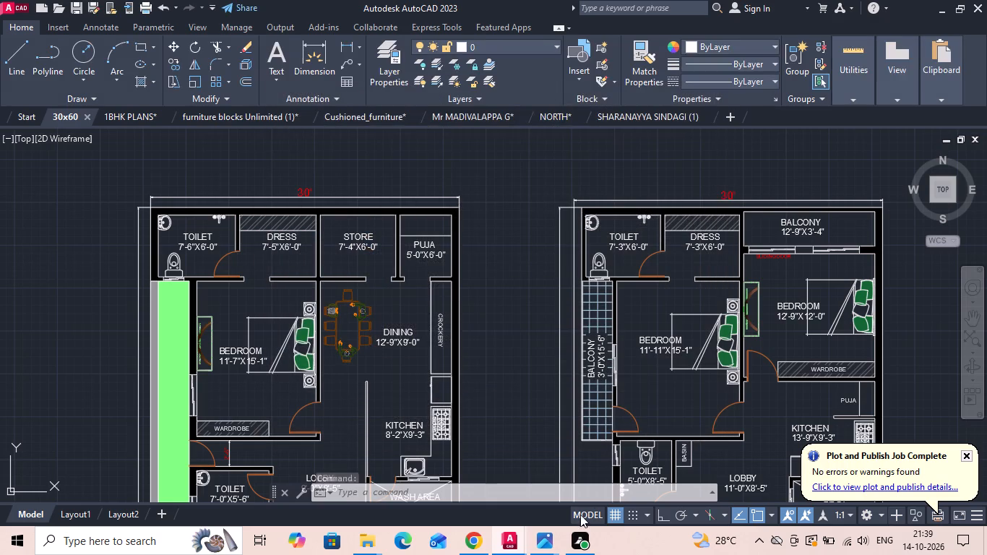
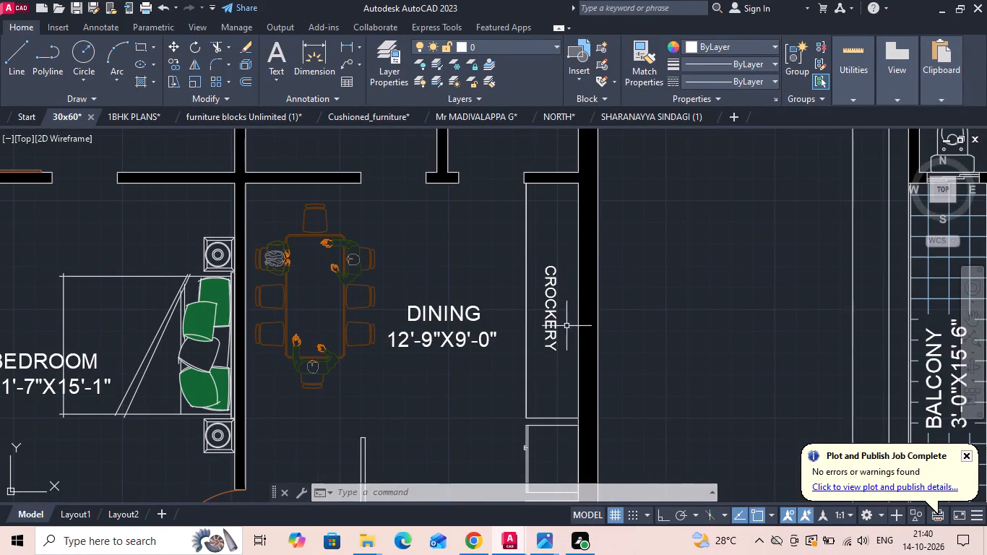
# Save the 30x60 house drawing with the upper rooms of the first floor plan in view.
pyautogui.scroll(-3, 480, 348)
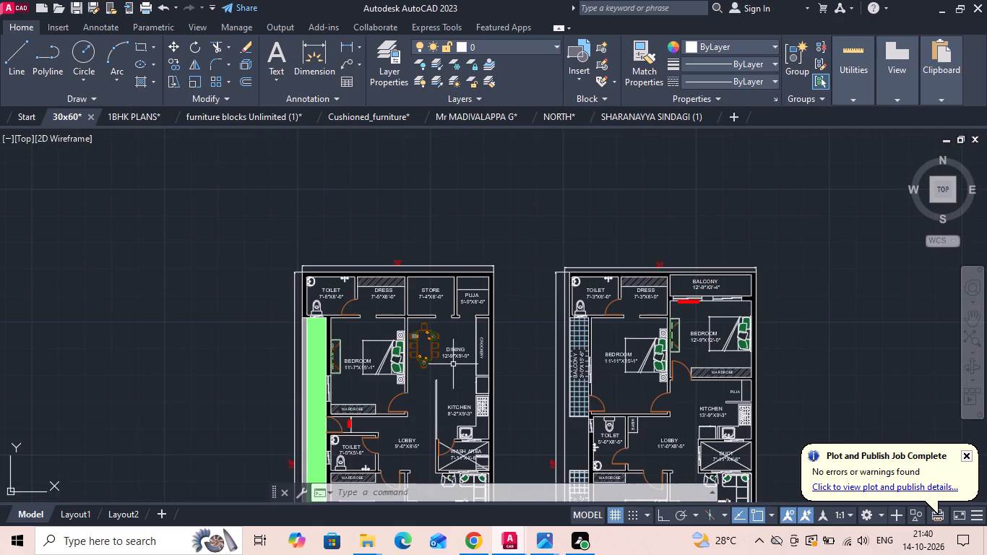
pyautogui.scroll(2, 436, 345)
pyautogui.hotkey('ctrl', 's')
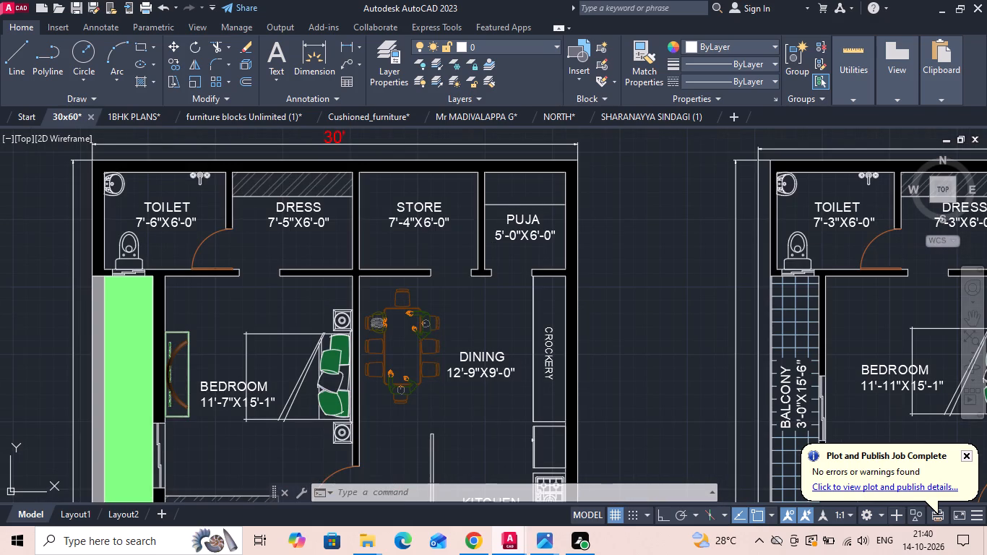
pyautogui.hotkey('ctrl', 's')
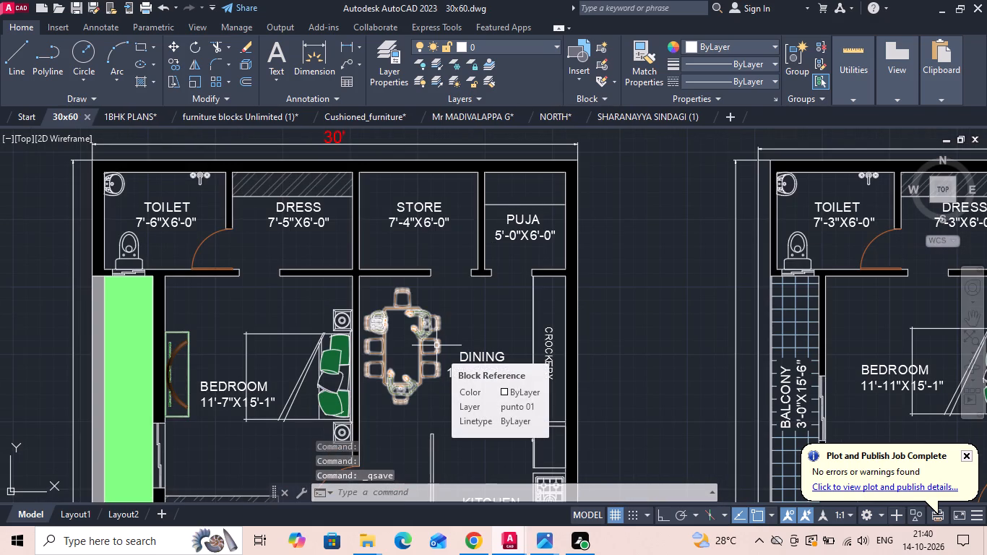
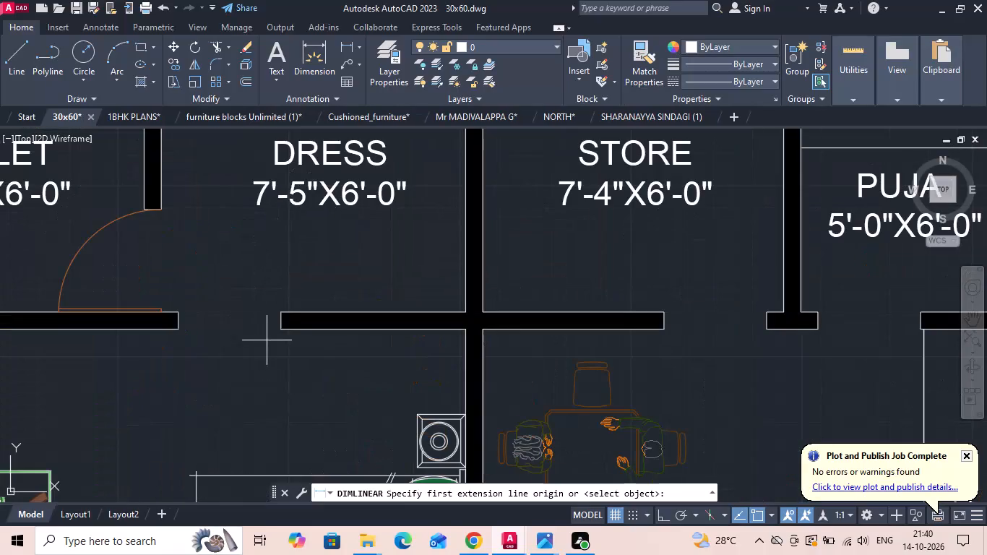
# Measure the width of the opening below the ground-plan Dress room with a temporary linear dimension and erase it.
pyautogui.click(275, 329)
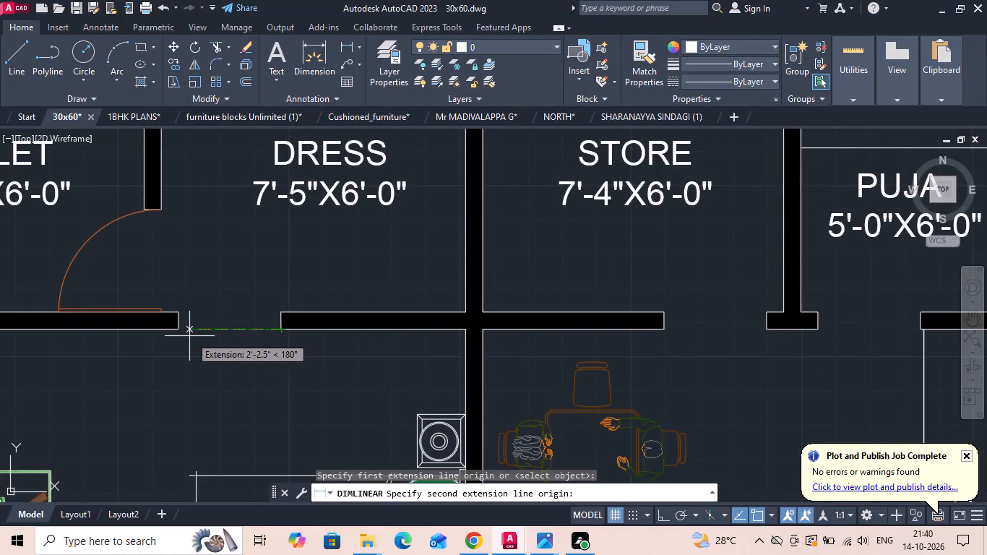
pyautogui.click(181, 334)
pyautogui.click(188, 355)
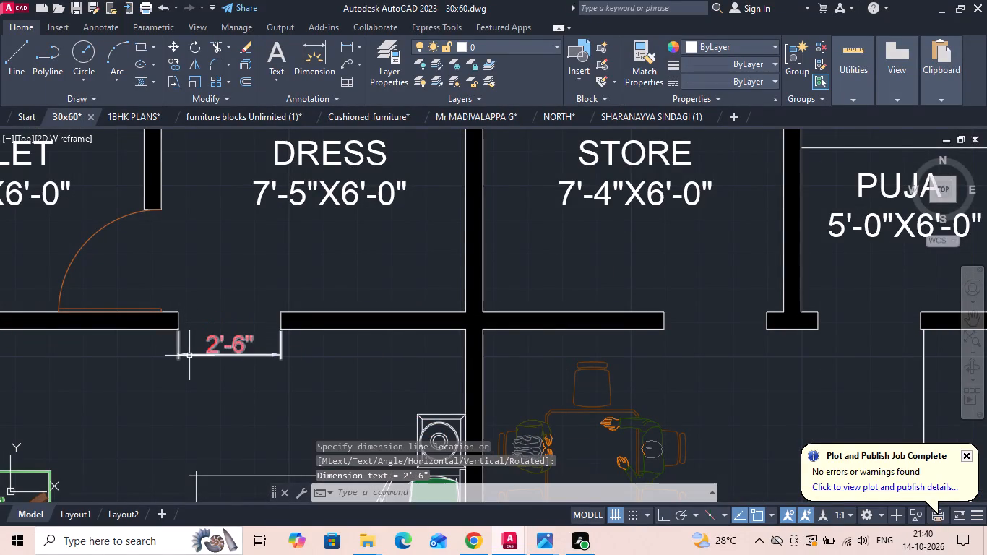
pyautogui.click(191, 356)
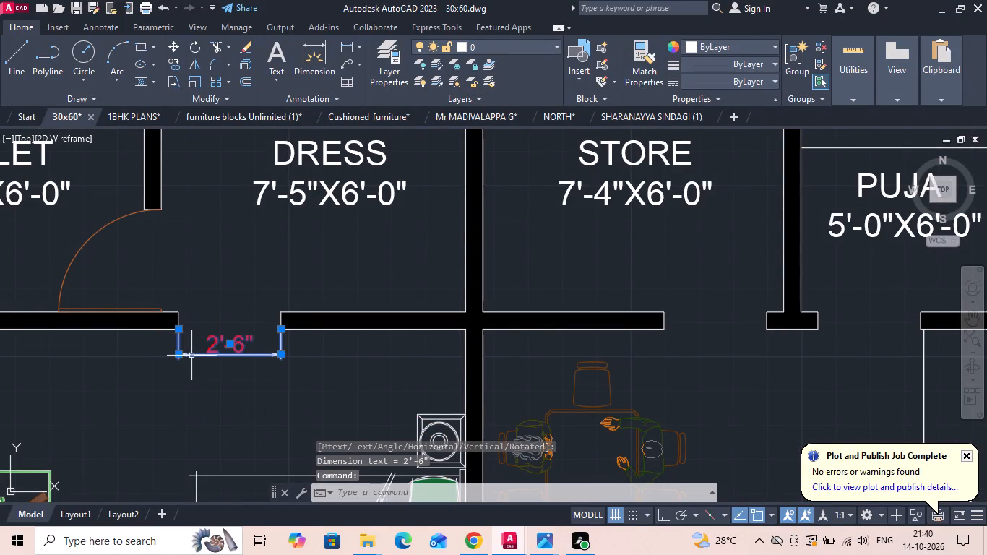
pyautogui.press('Delete')
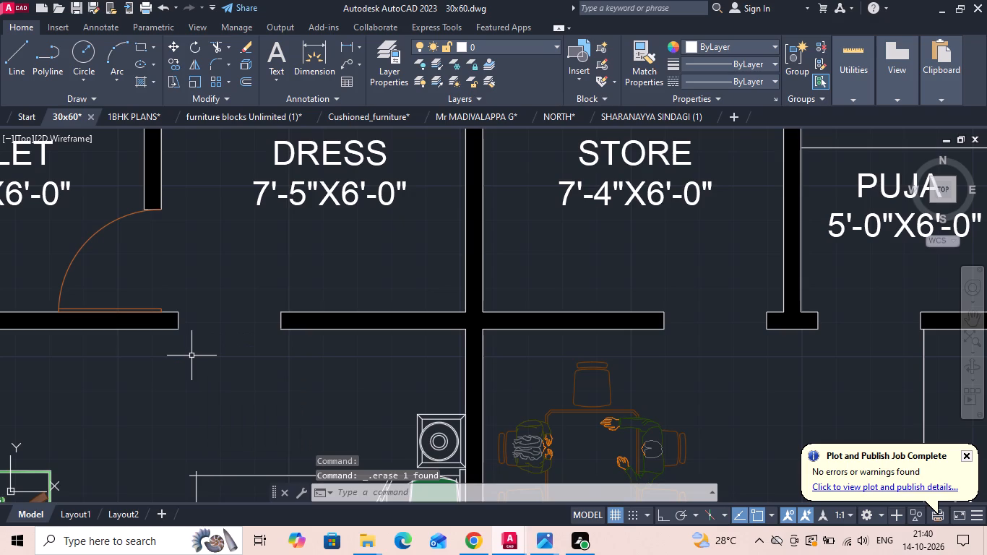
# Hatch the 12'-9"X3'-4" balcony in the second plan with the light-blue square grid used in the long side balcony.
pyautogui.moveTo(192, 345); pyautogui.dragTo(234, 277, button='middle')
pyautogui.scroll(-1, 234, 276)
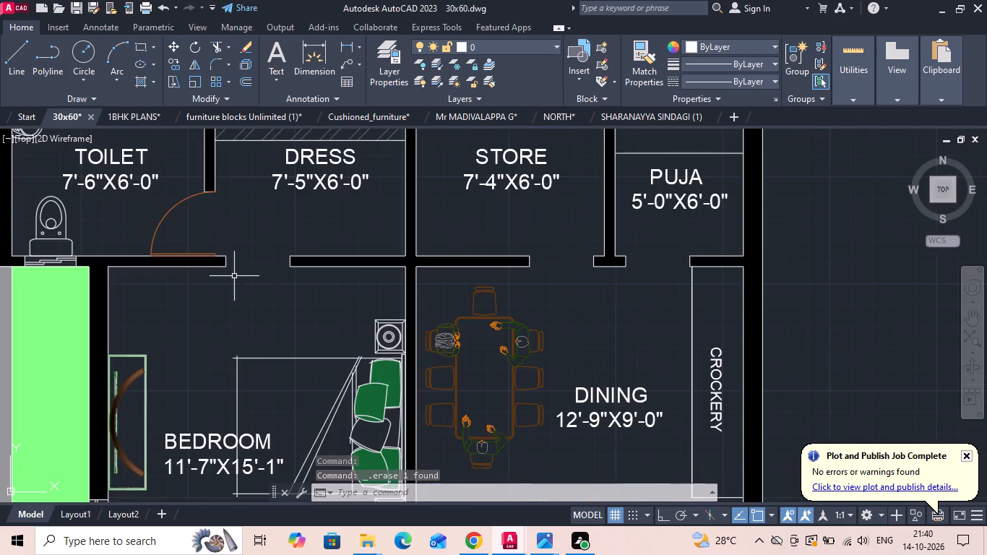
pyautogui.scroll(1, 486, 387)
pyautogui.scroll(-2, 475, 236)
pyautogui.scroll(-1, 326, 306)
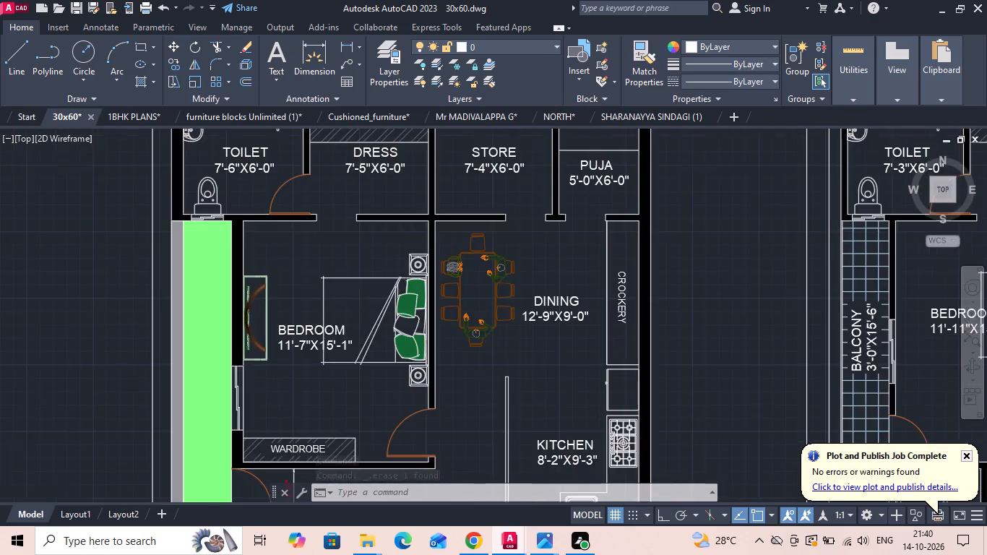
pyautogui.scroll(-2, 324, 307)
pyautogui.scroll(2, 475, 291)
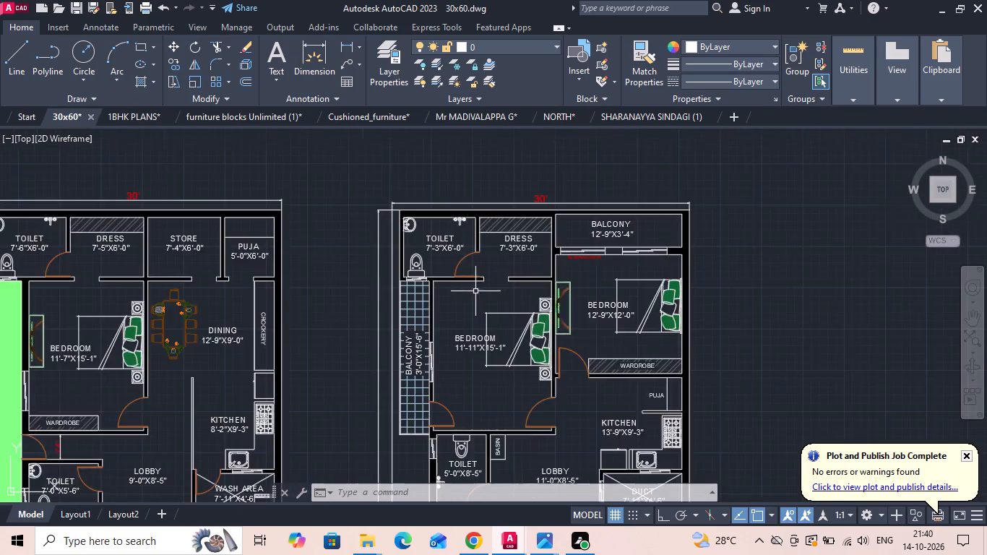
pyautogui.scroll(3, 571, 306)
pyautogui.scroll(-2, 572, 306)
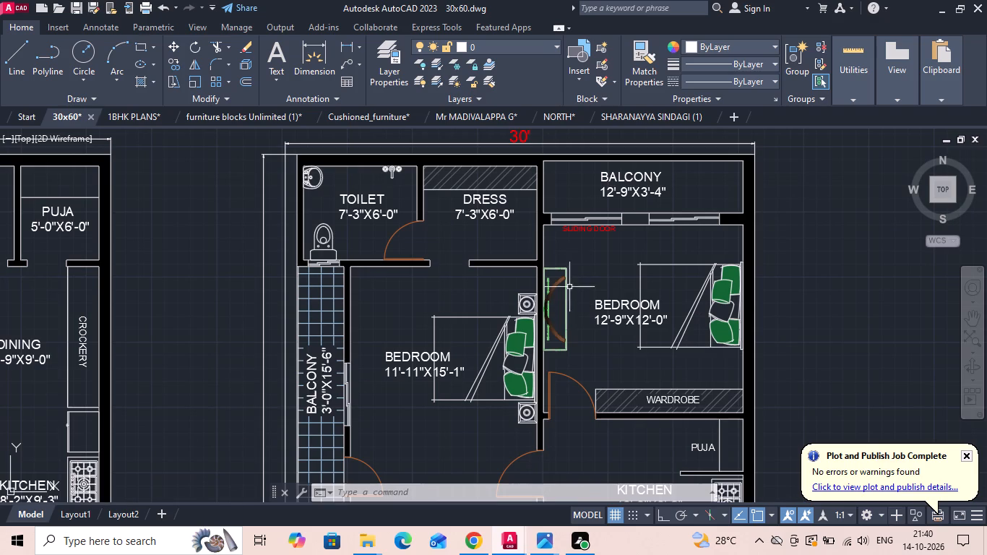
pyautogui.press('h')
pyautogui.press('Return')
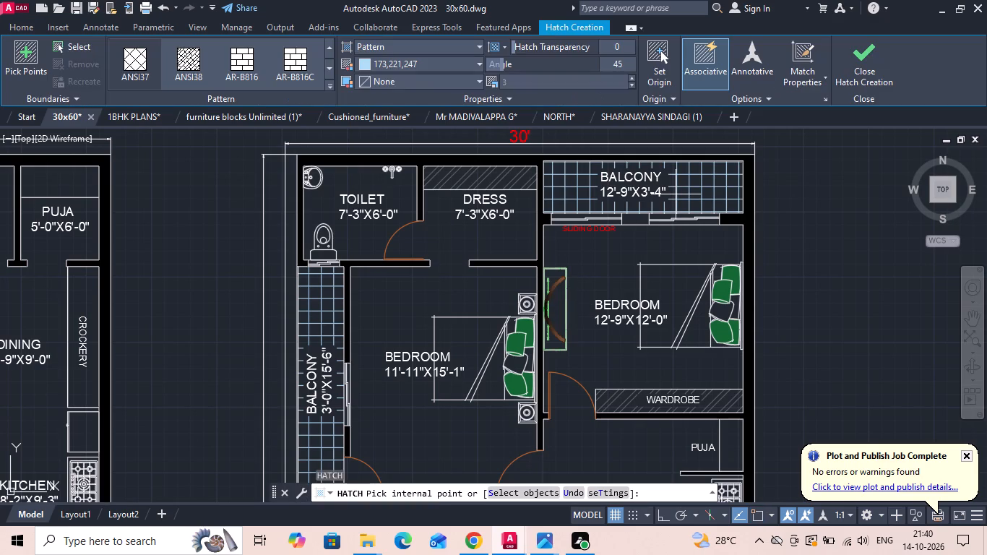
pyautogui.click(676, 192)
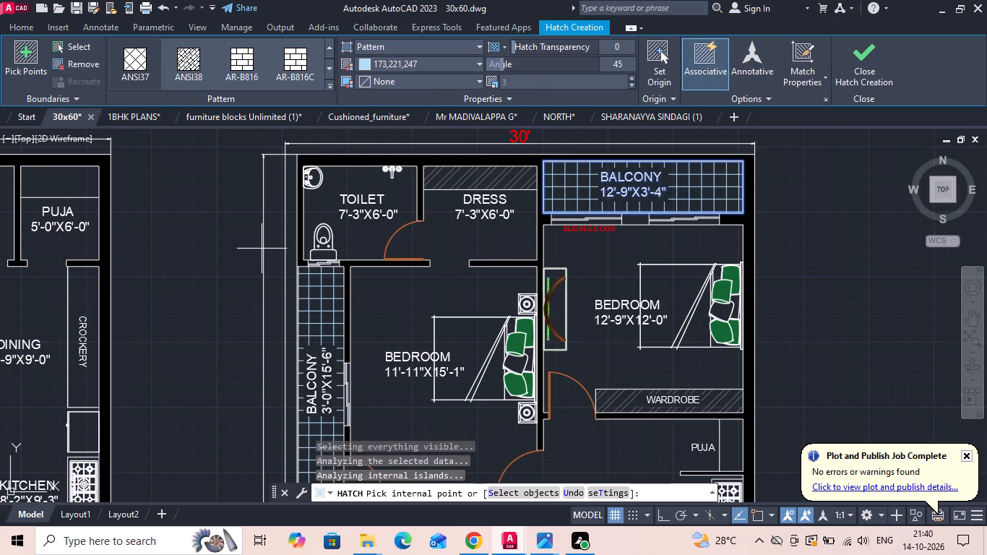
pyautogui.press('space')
# Hatch the 12'-9"X3'-4" balcony again with the light-blue grid pattern, colour 173,221,247, angle 45 and scale 3.
pyautogui.scroll(-3, 261, 249)
pyautogui.scroll(2, 777, 237)
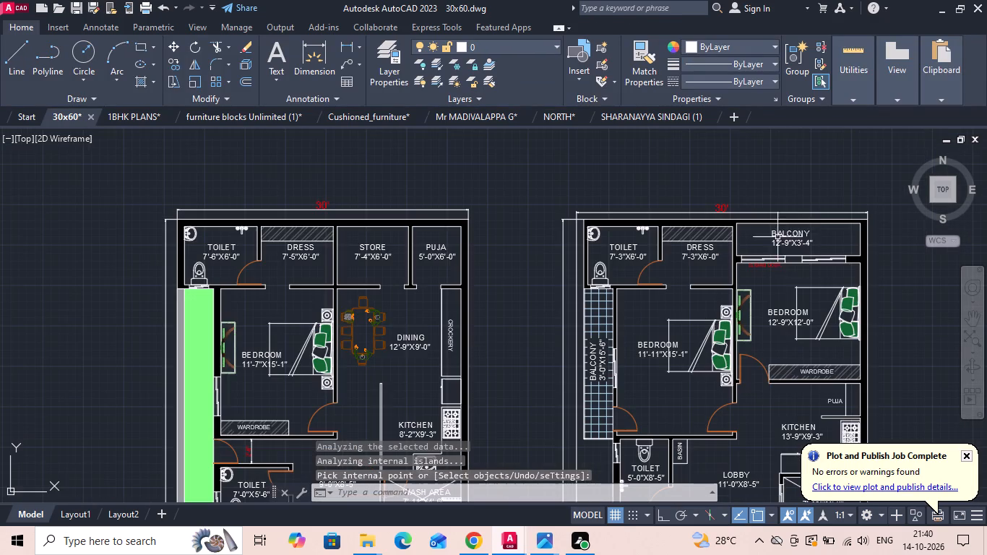
pyautogui.click(820, 238)
pyautogui.press('space')
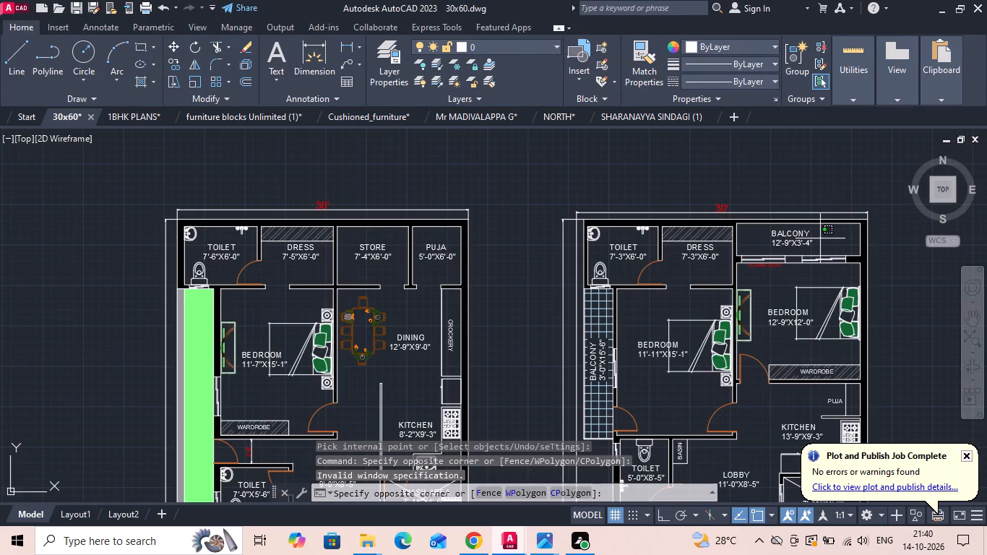
pyautogui.press('space')
pyautogui.click(819, 238)
pyautogui.press('space')
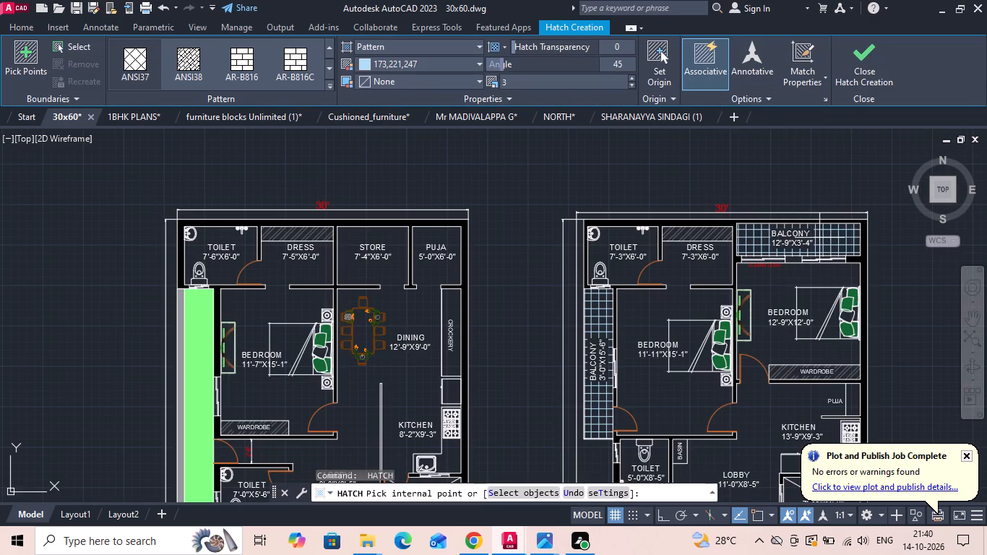
pyautogui.click(819, 238)
pyautogui.press('space')
pyautogui.press('Escape')
# Offset the inner line of the Puja room's upper wall 2' into the 5'-0"X6'-0" room.
pyautogui.scroll(2, 400, 237)
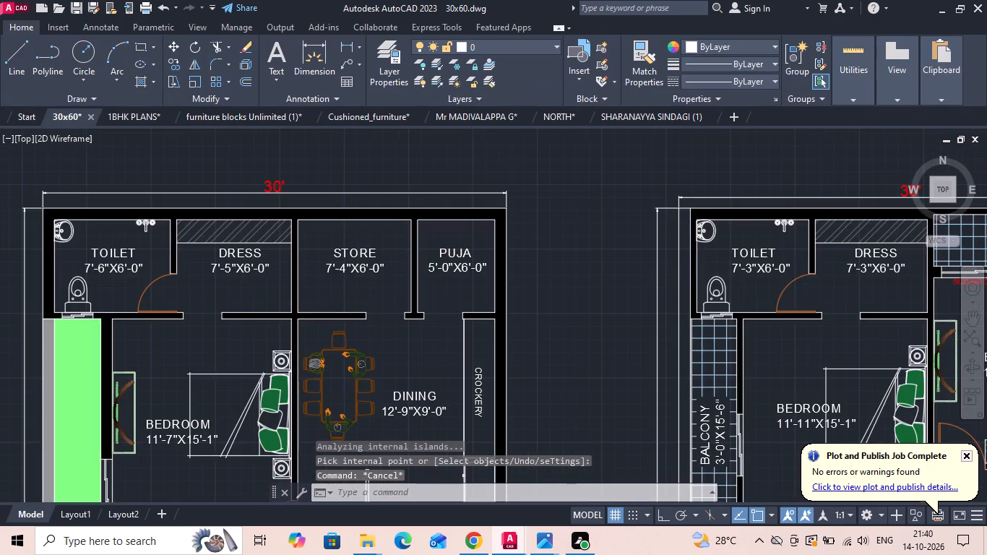
pyautogui.write("O 2'")
pyautogui.press('Return')
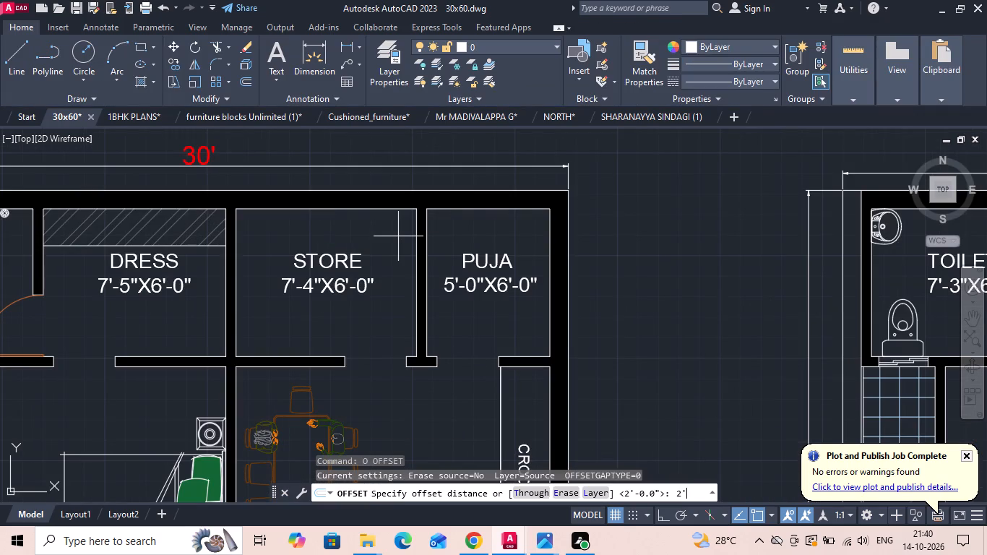
pyautogui.click(452, 210)
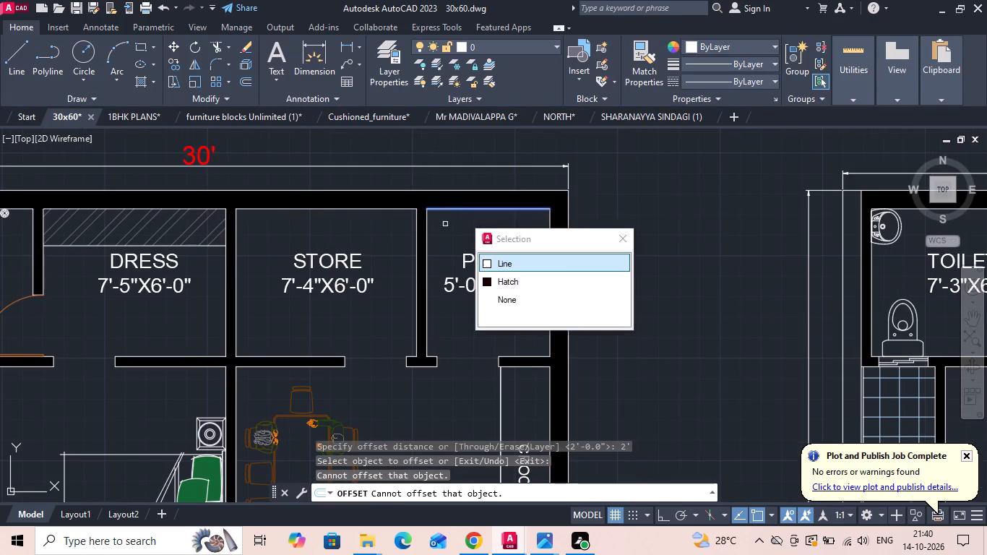
pyautogui.click(441, 233)
pyautogui.press('Escape')
# Move the PUJA 5'-0"X6'-0" label down so it sits clear below the offset line.
pyautogui.click(467, 286)
pyautogui.rightClick(467, 286)
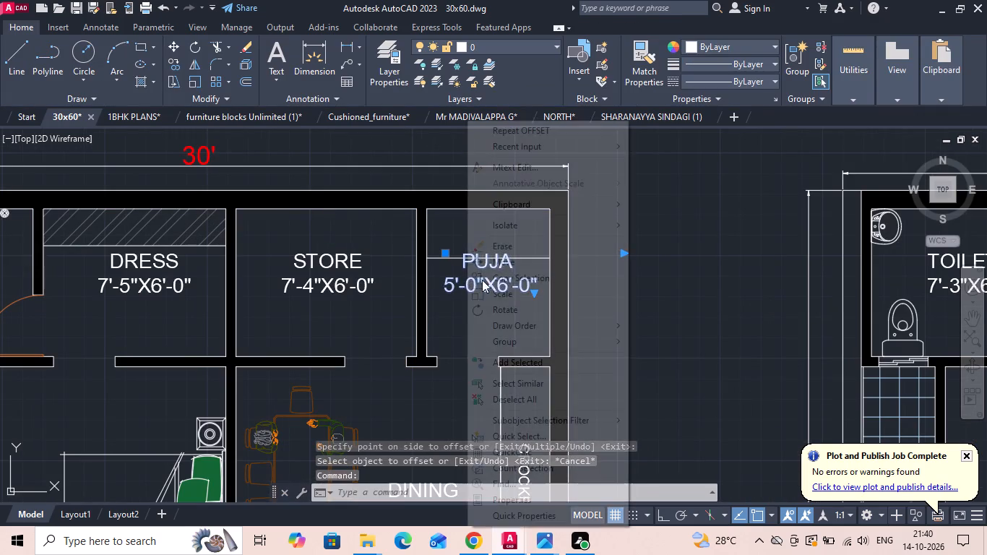
pyautogui.click(502, 267)
pyautogui.click(662, 304)
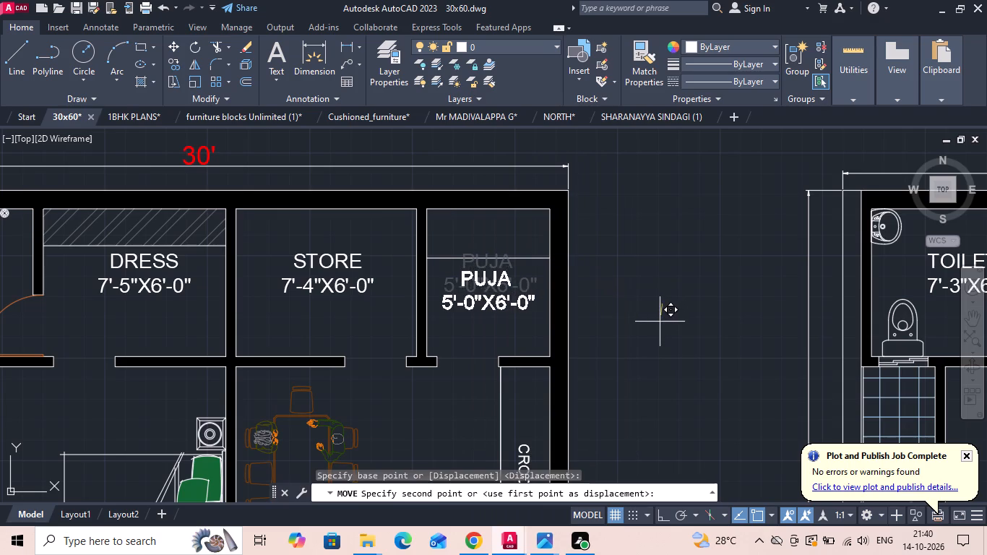
pyautogui.click(660, 322)
# Save the 30x60 house drawing.
pyautogui.hotkey('ctrl', 's')
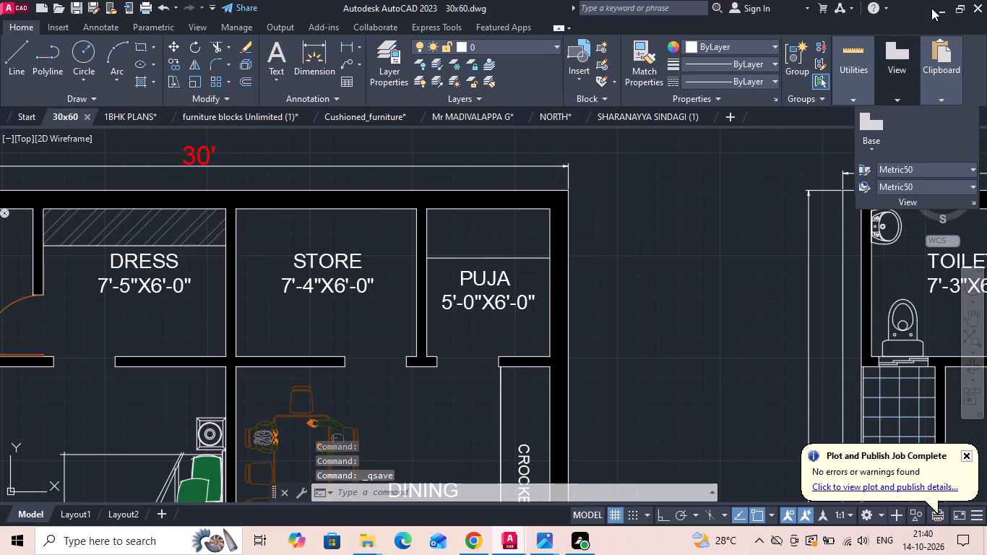